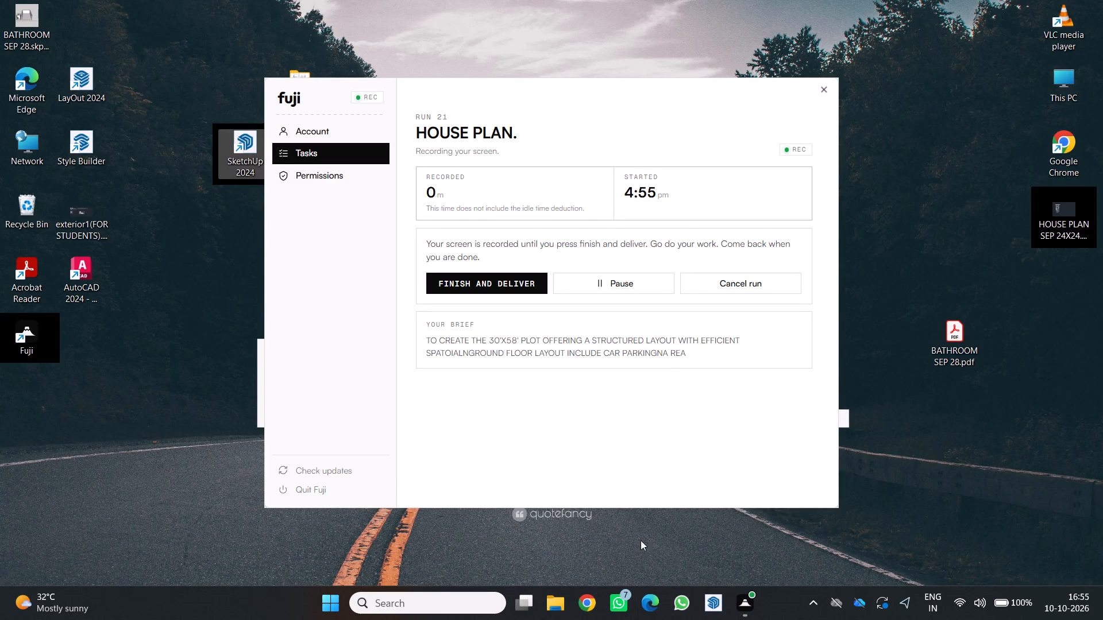
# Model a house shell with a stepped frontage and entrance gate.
# Open SketchUp and create a new model from the Architectural template in inches.
pyautogui.click(710, 606)
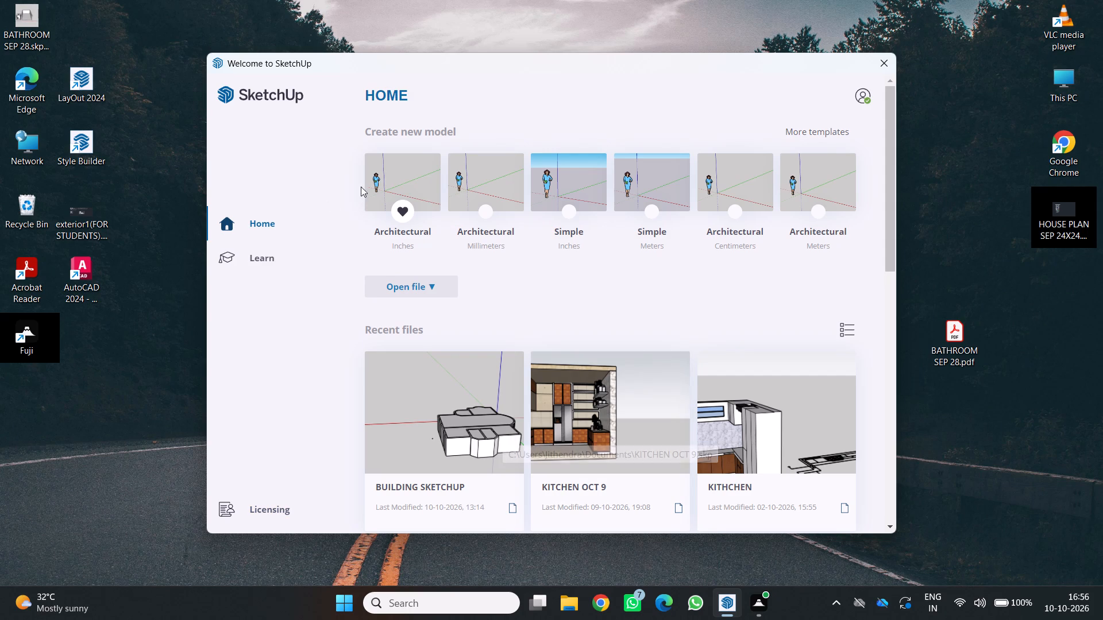
pyautogui.click(426, 168)
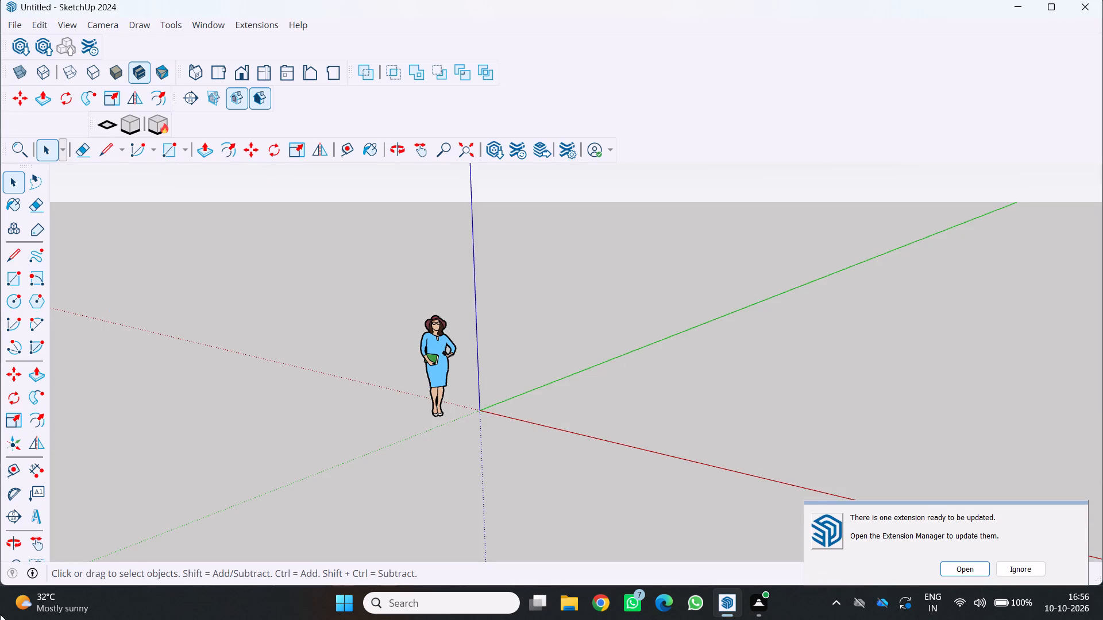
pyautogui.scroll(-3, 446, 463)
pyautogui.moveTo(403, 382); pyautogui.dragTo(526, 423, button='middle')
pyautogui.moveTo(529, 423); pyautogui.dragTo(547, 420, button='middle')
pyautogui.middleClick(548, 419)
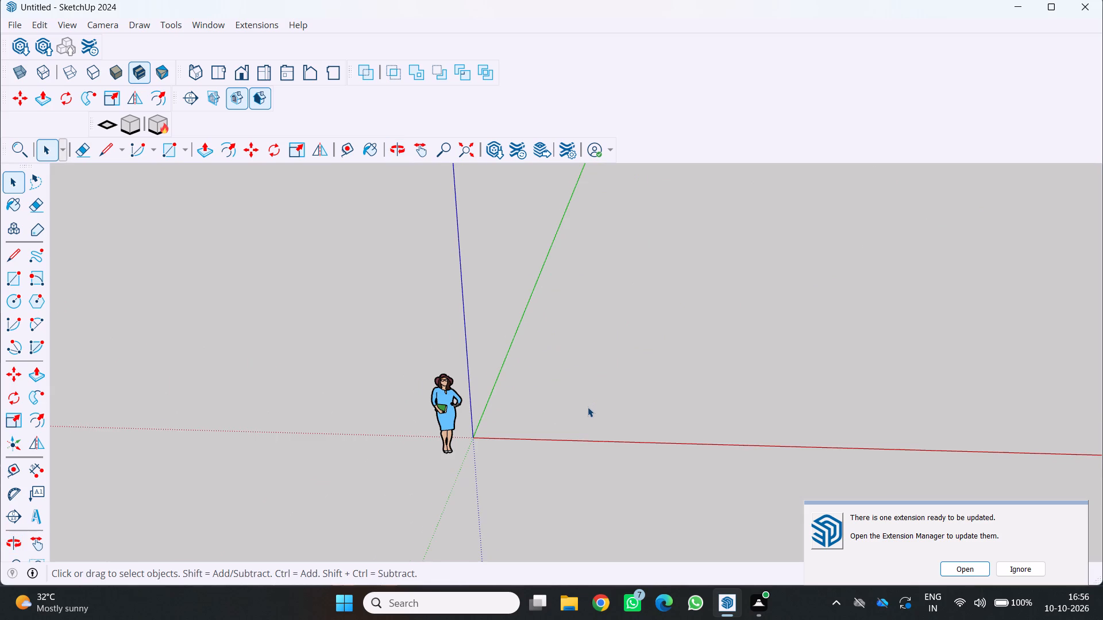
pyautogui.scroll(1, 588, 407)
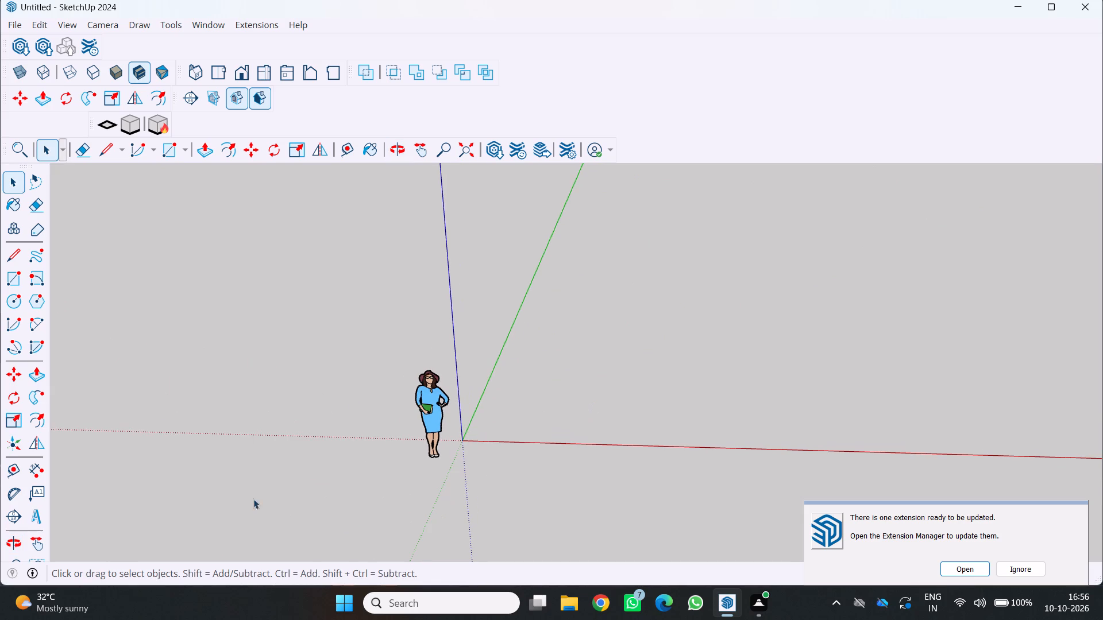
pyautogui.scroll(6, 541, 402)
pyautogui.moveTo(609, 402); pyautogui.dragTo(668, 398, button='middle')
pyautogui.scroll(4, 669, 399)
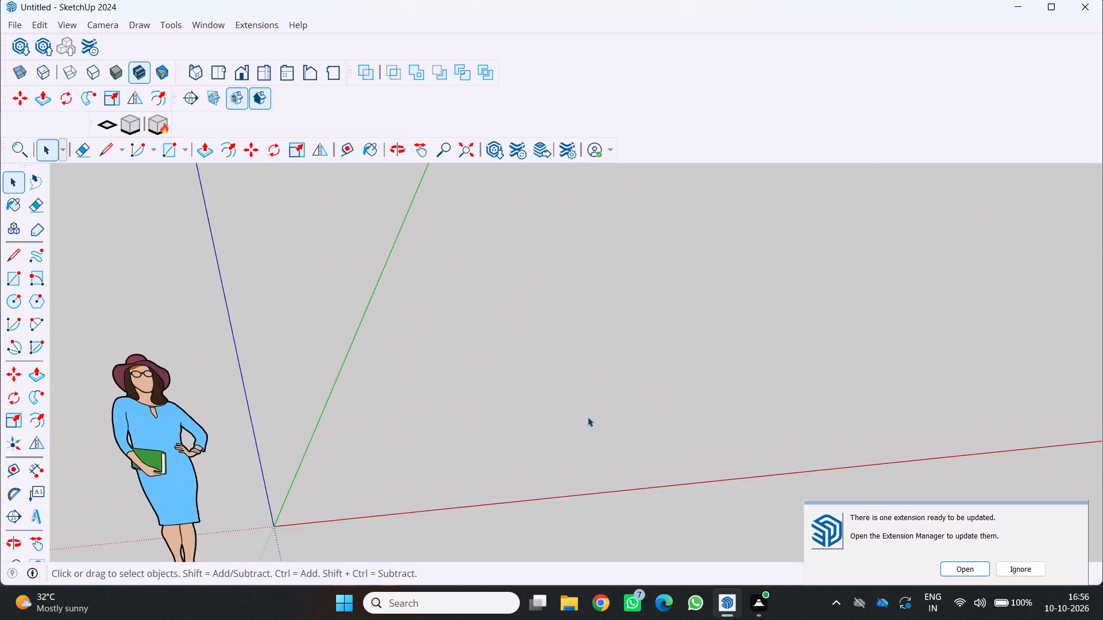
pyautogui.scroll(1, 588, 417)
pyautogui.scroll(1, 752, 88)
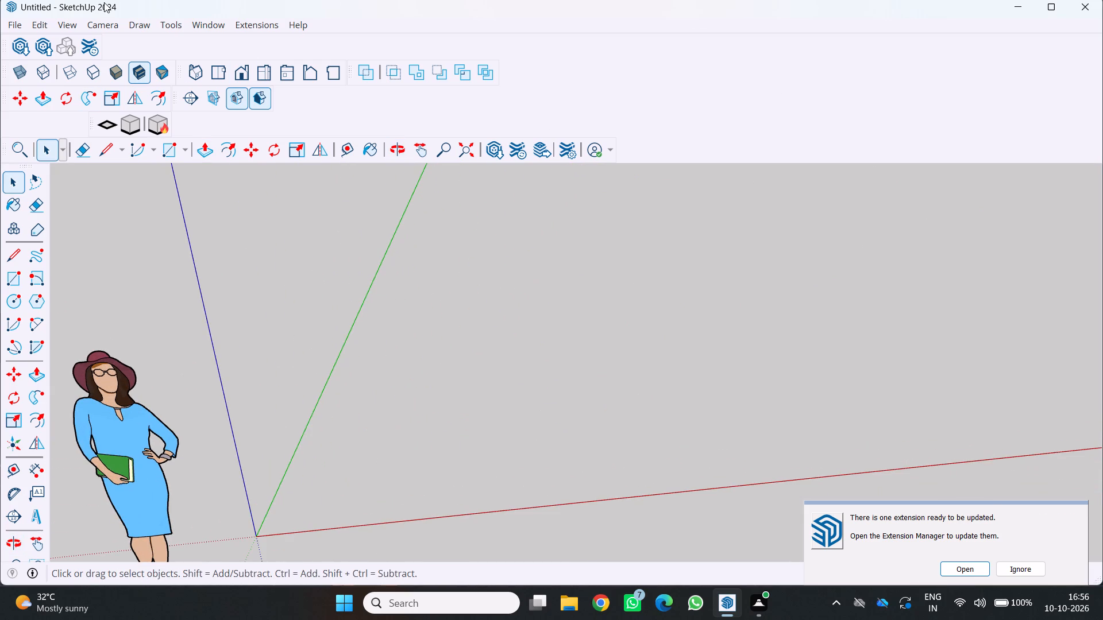
# Check the measurement unit settings in the model information.
pyautogui.click(195, 20)
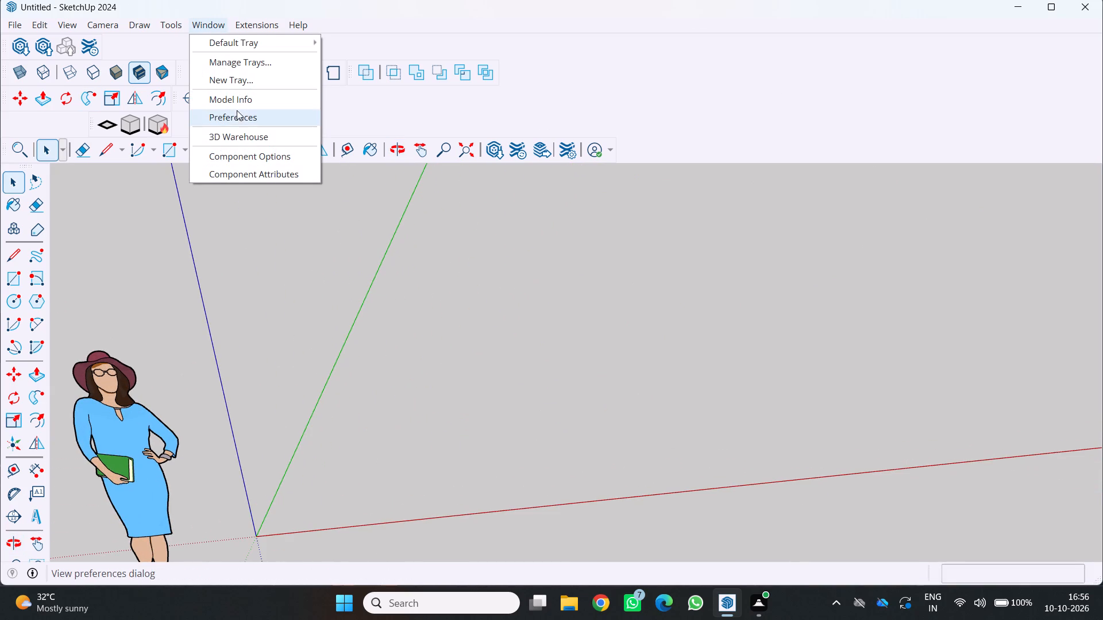
pyautogui.click(226, 99)
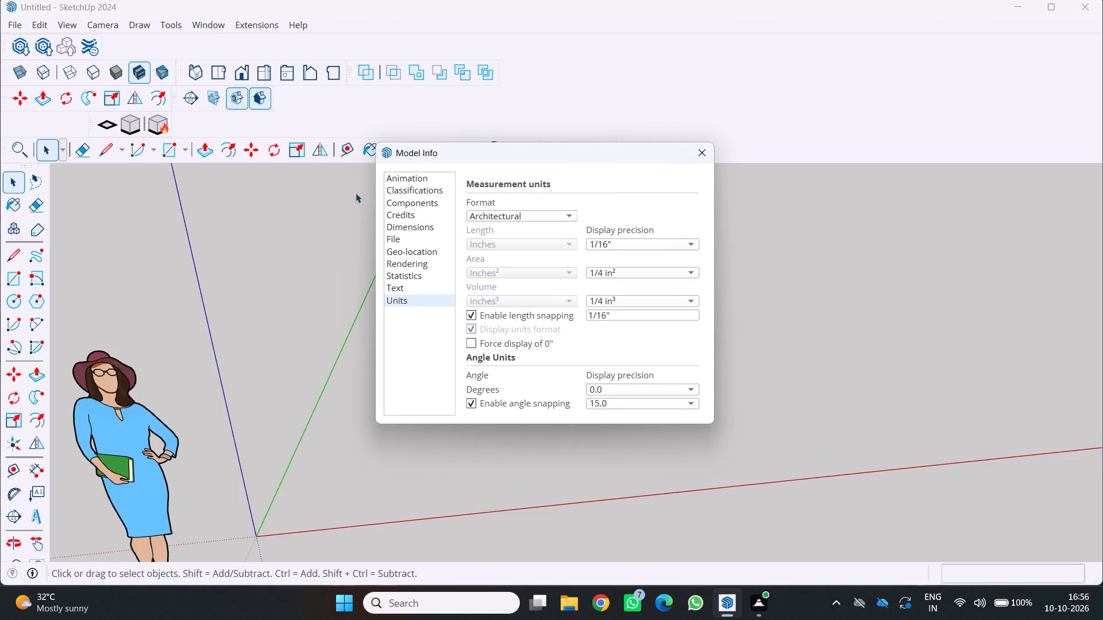
pyautogui.click(695, 153)
# Place a guide line parallel to the green axis, offset about 7" from it along the red axis.
pyautogui.scroll(-1, 964, 485)
pyautogui.moveTo(945, 477); pyautogui.dragTo(882, 429, button='middle')
pyautogui.middleClick(883, 429)
pyautogui.middleClick(883, 429)
pyautogui.scroll(-4, 883, 429)
pyautogui.scroll(2, 893, 437)
pyautogui.moveTo(900, 441); pyautogui.dragTo(932, 463, button='middle')
pyautogui.moveTo(932, 463); pyautogui.dragTo(943, 466, button='middle')
pyautogui.moveTo(943, 467); pyautogui.dragTo(992, 458, button='middle')
pyautogui.scroll(-3, 956, 458)
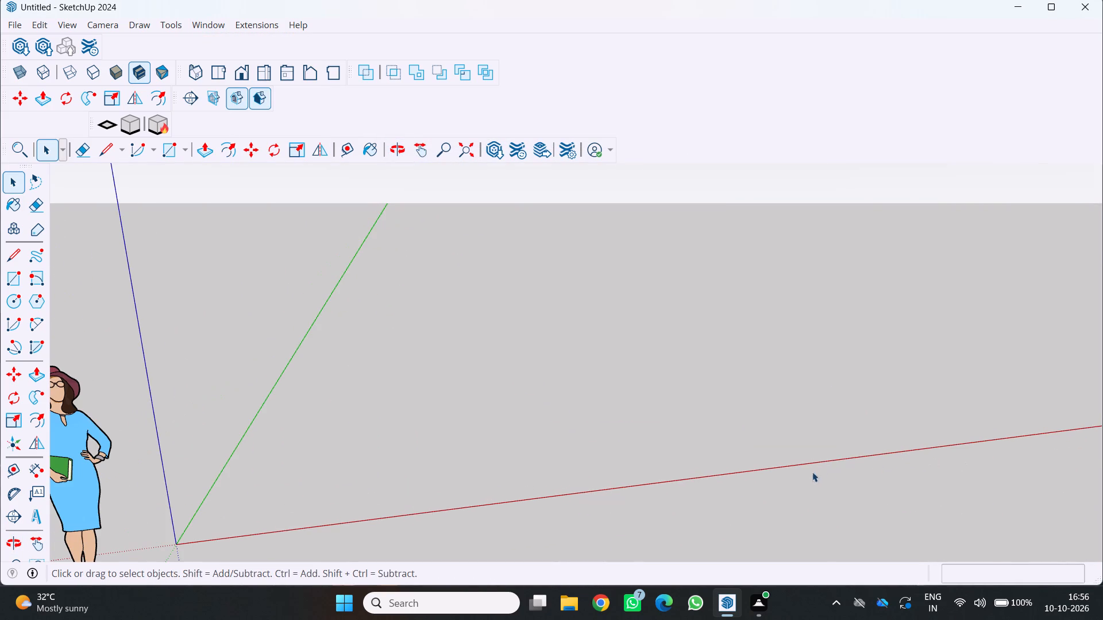
pyautogui.click(20, 471)
pyautogui.click(236, 449)
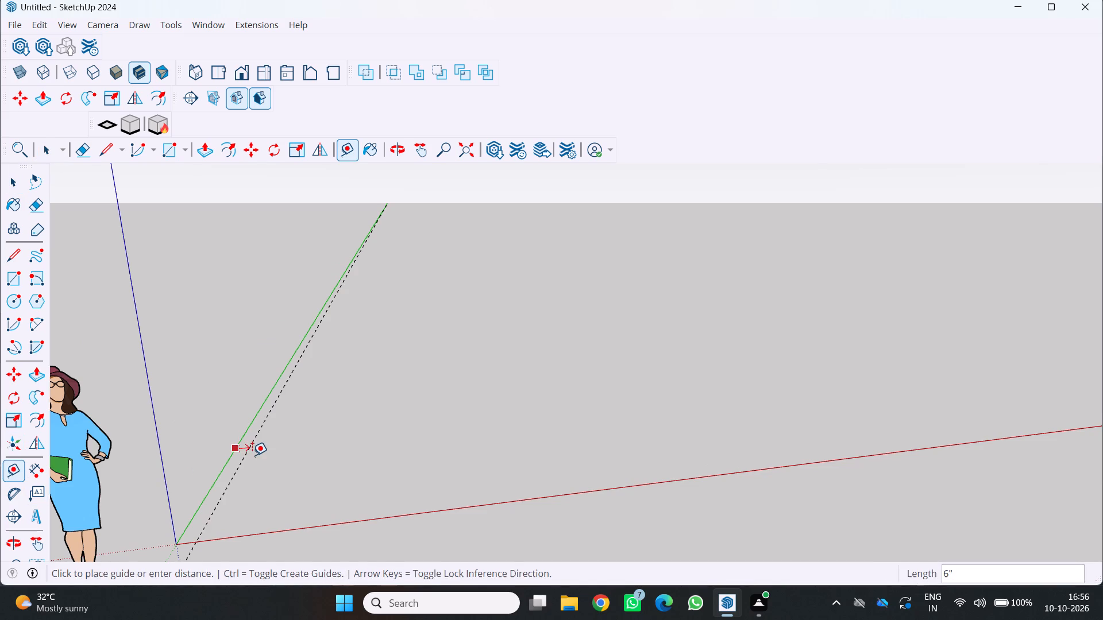
pyautogui.click(252, 455)
# Place a guide line parallel to the red axis, offset about 2' from it along the green axis.
pyautogui.scroll(-3, 331, 490)
pyautogui.moveTo(324, 487); pyautogui.dragTo(343, 459, button='middle')
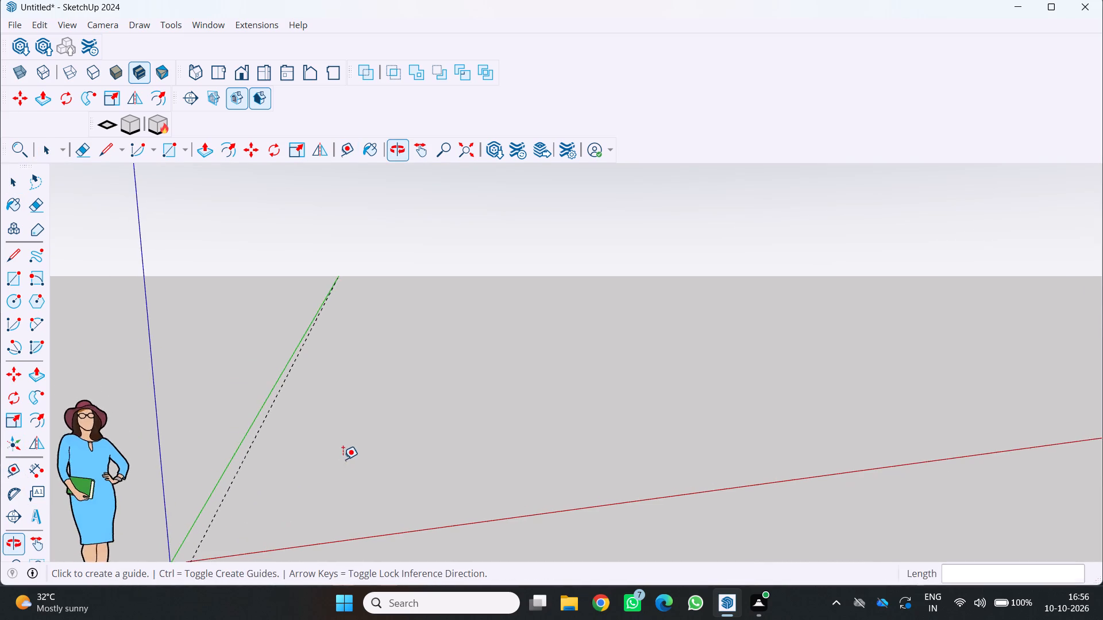
pyautogui.scroll(-4, 344, 459)
pyautogui.click(353, 520)
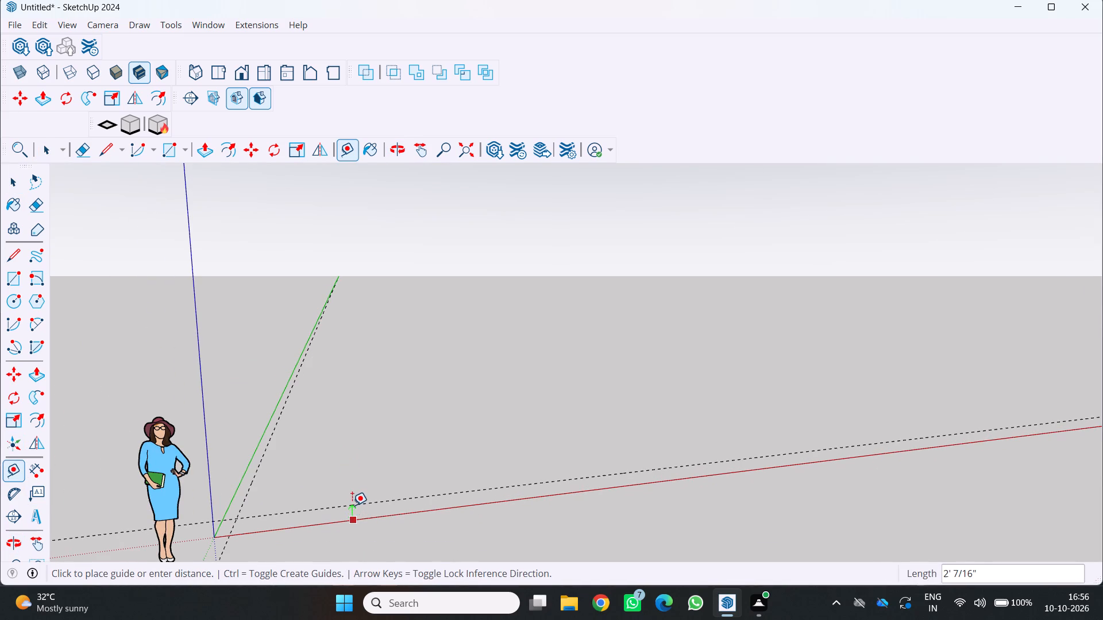
pyautogui.click(352, 505)
# Delete the default scale figure standing beside the origin.
pyautogui.scroll(-1, 291, 530)
pyautogui.moveTo(288, 516); pyautogui.dragTo(284, 472, button='middle')
pyautogui.scroll(-6, 338, 492)
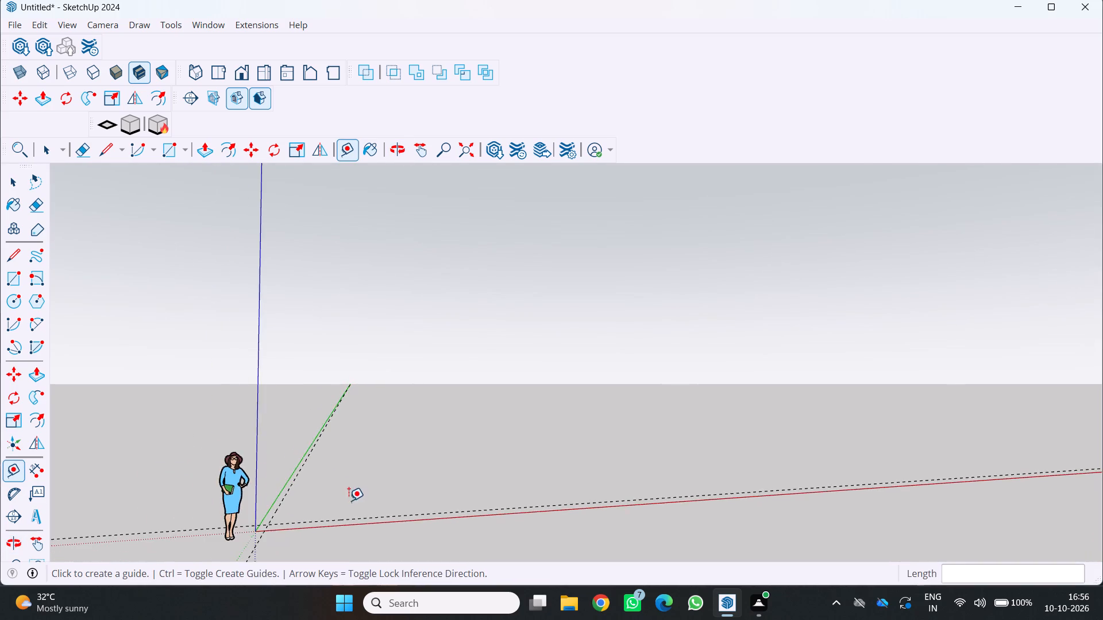
pyautogui.scroll(-1, 353, 502)
pyautogui.moveTo(354, 503); pyautogui.dragTo(360, 506, button='middle')
pyautogui.middleClick(360, 506)
pyautogui.moveTo(362, 505); pyautogui.dragTo(380, 477, button='middle')
pyautogui.middleClick(380, 476)
pyautogui.scroll(-6, 381, 475)
pyautogui.moveTo(385, 525); pyautogui.dragTo(360, 534, button='middle')
pyautogui.scroll(-1, 360, 534)
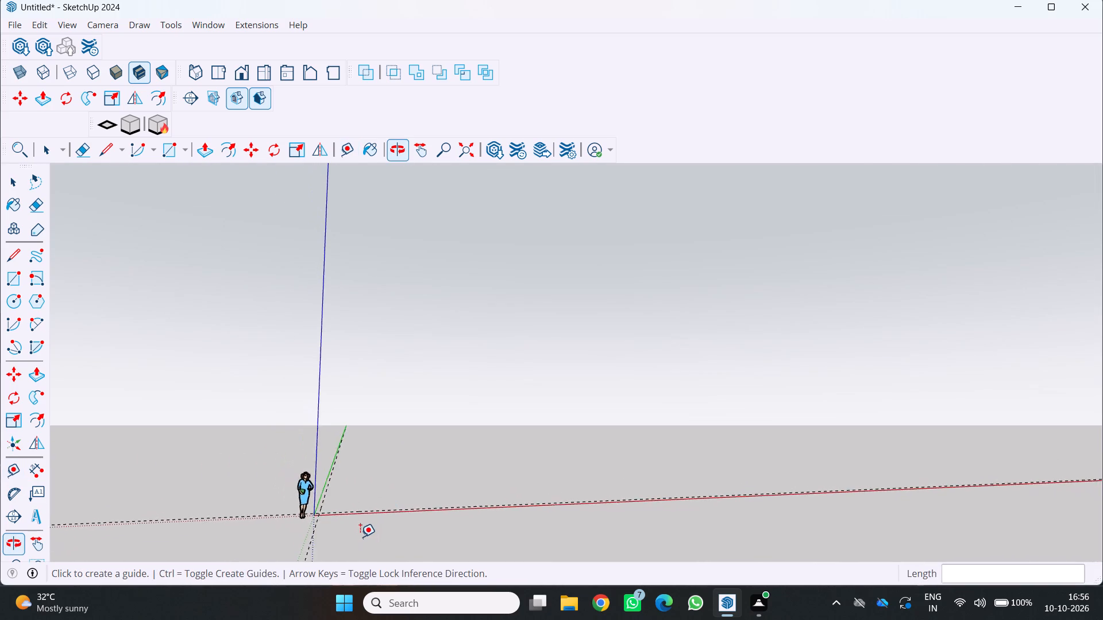
pyautogui.scroll(18, 360, 537)
pyautogui.moveTo(326, 516); pyautogui.dragTo(337, 520, button='middle')
pyautogui.moveTo(340, 521); pyautogui.dragTo(380, 530, button='middle')
pyautogui.moveTo(384, 531); pyautogui.dragTo(423, 541, button='middle')
pyautogui.middleClick(423, 541)
pyautogui.scroll(1, 424, 541)
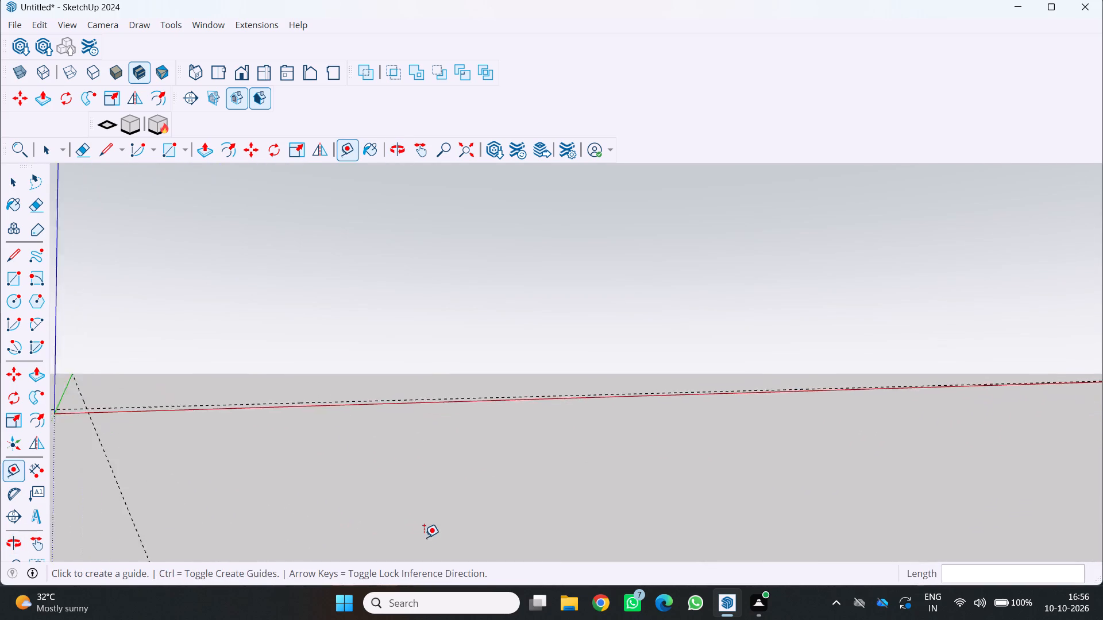
pyautogui.scroll(-4, 424, 537)
pyautogui.moveTo(345, 532); pyautogui.dragTo(273, 536, button='middle')
pyautogui.scroll(2, 291, 497)
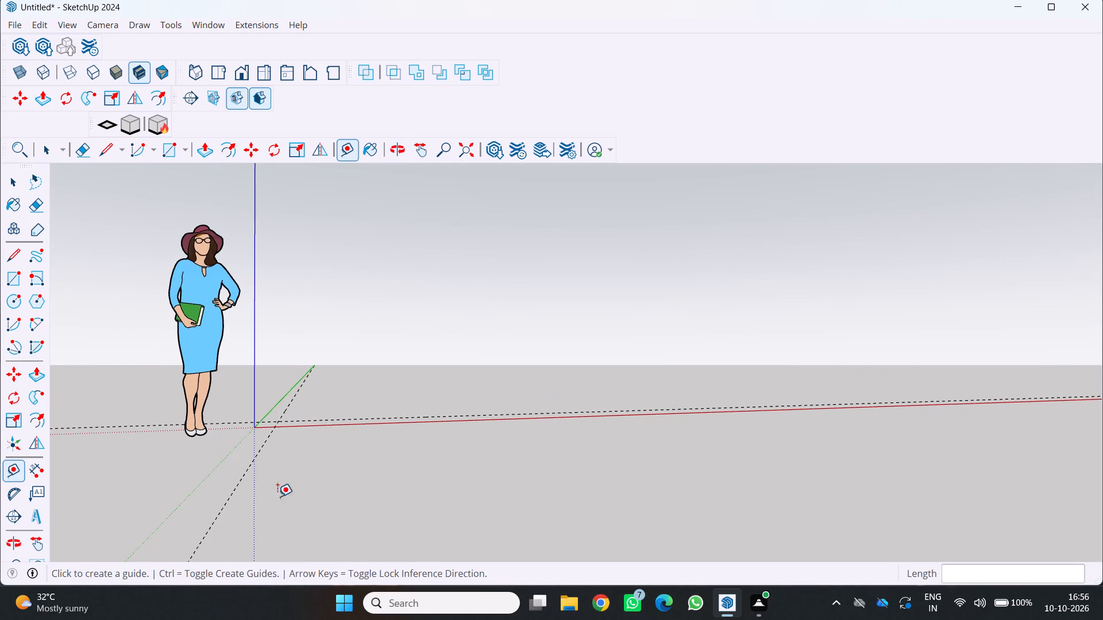
pyautogui.press('space')
pyautogui.press('space')
pyautogui.click(200, 372)
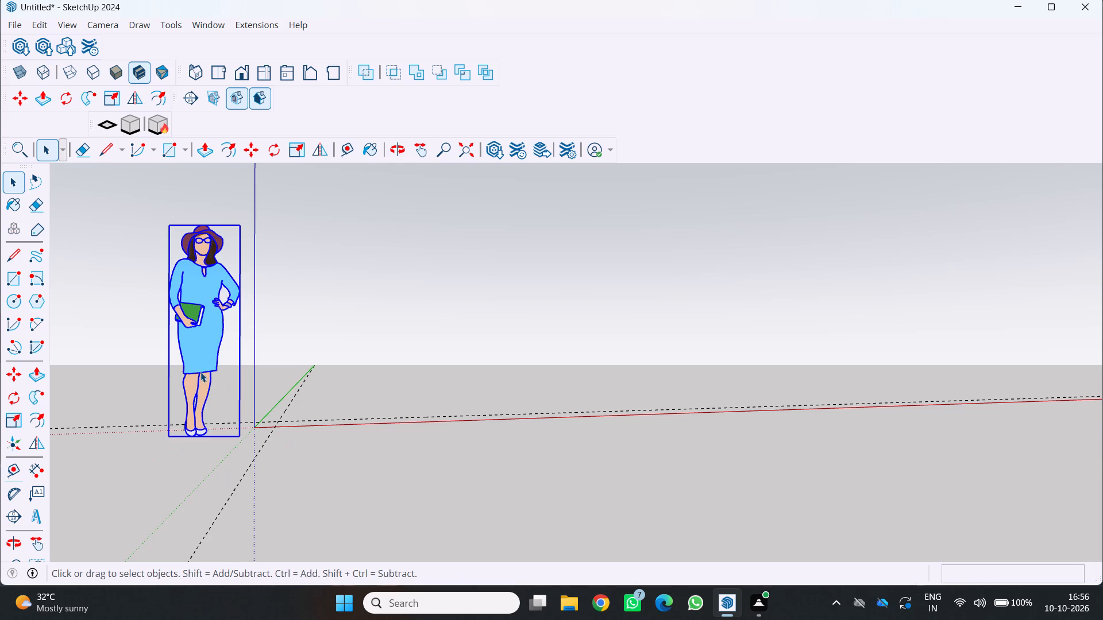
pyautogui.press('Delete')
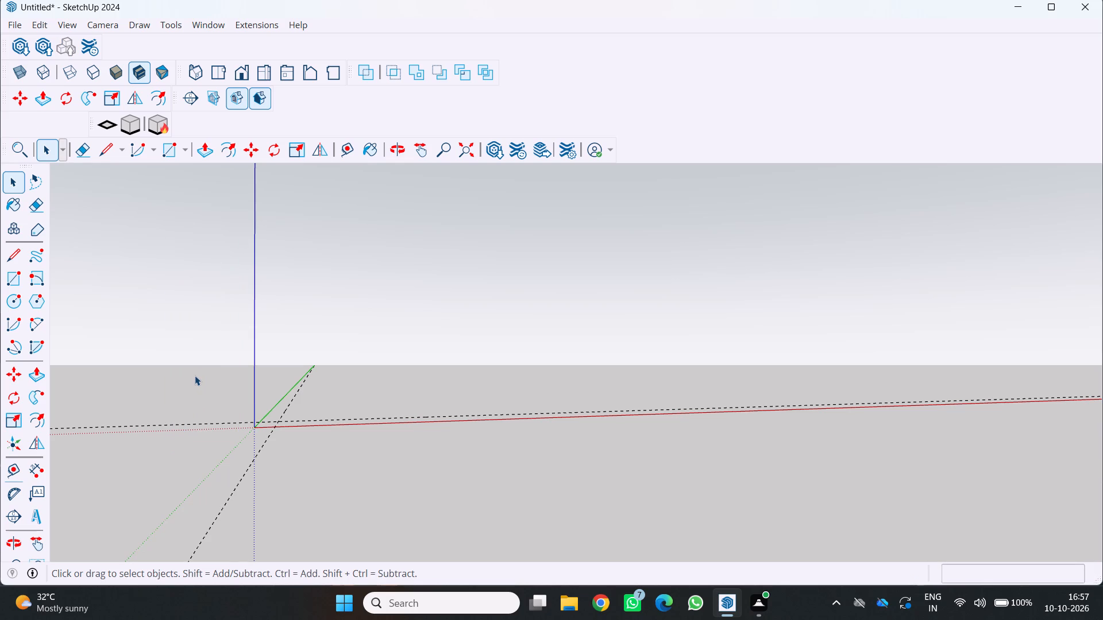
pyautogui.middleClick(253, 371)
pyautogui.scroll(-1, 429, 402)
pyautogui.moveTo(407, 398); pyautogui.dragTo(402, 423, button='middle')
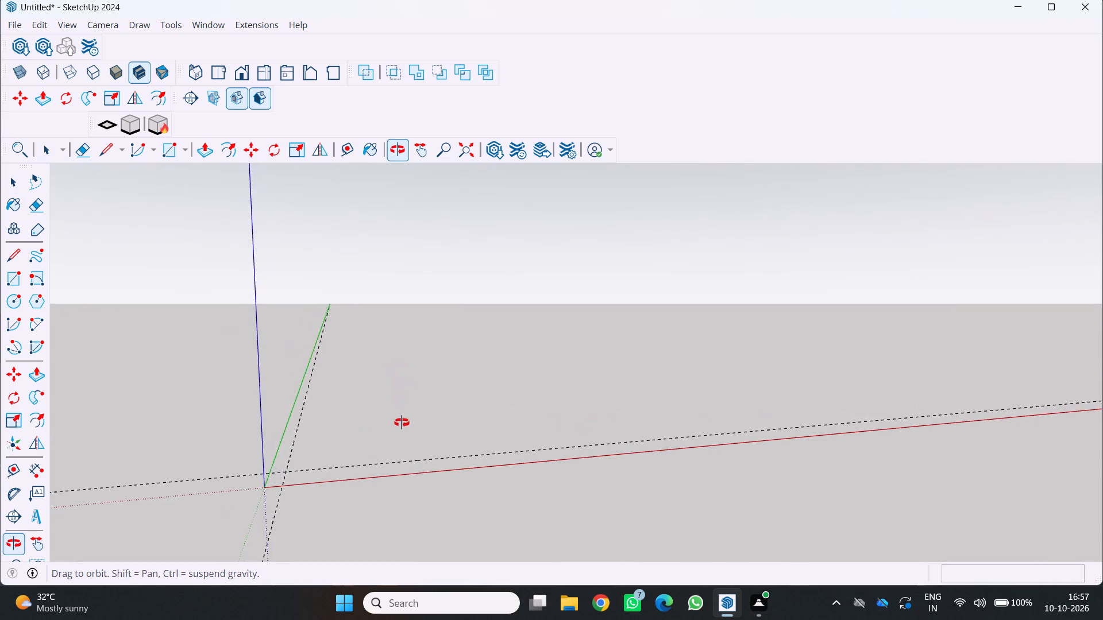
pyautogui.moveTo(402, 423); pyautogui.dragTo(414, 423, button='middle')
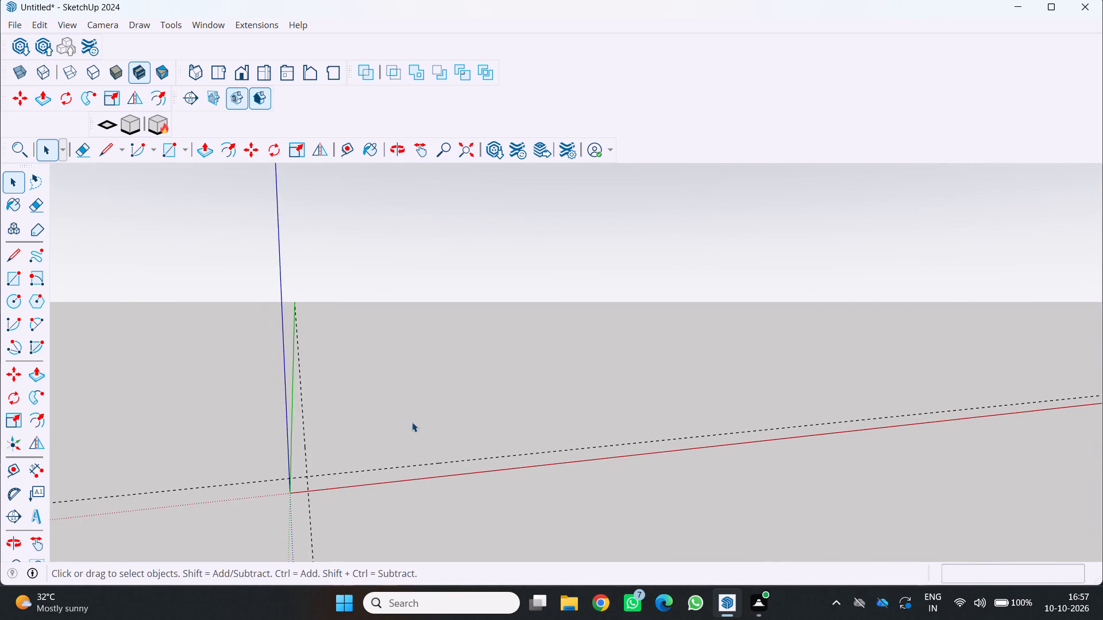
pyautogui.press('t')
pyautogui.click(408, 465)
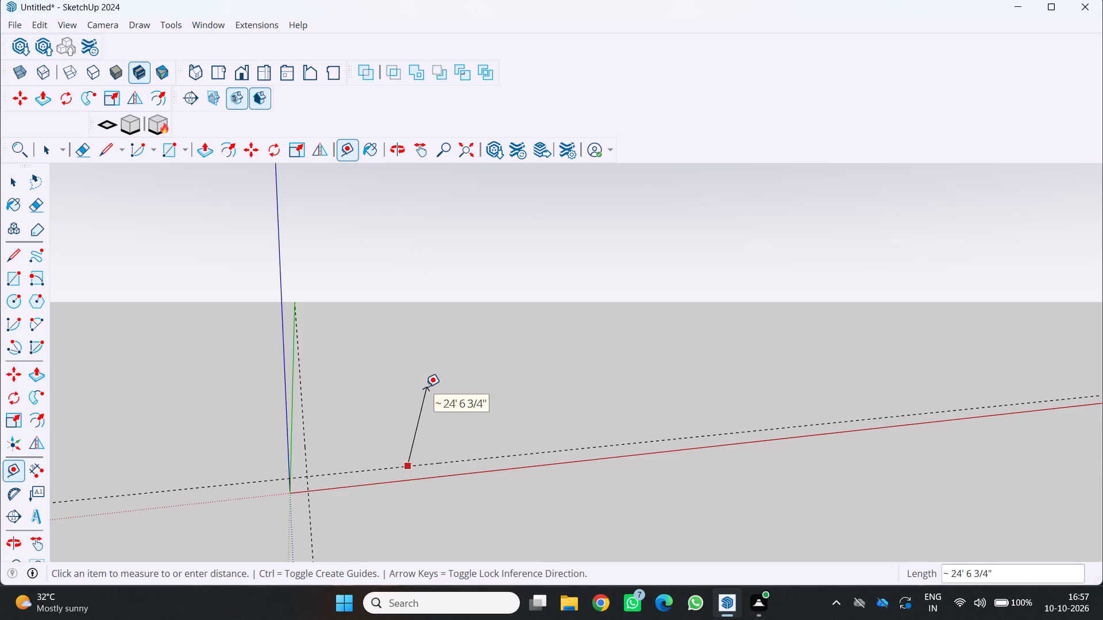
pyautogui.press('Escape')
# Place a parallel guide 58' along the green direction from the existing guide beside the red axis.
pyautogui.press('t')
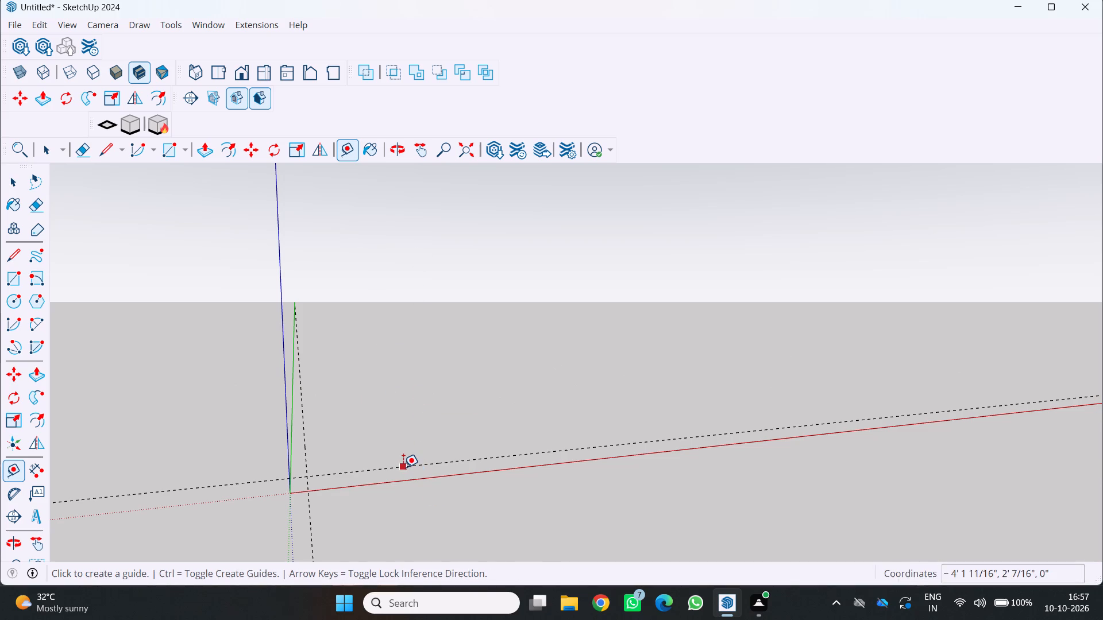
pyautogui.click(402, 467)
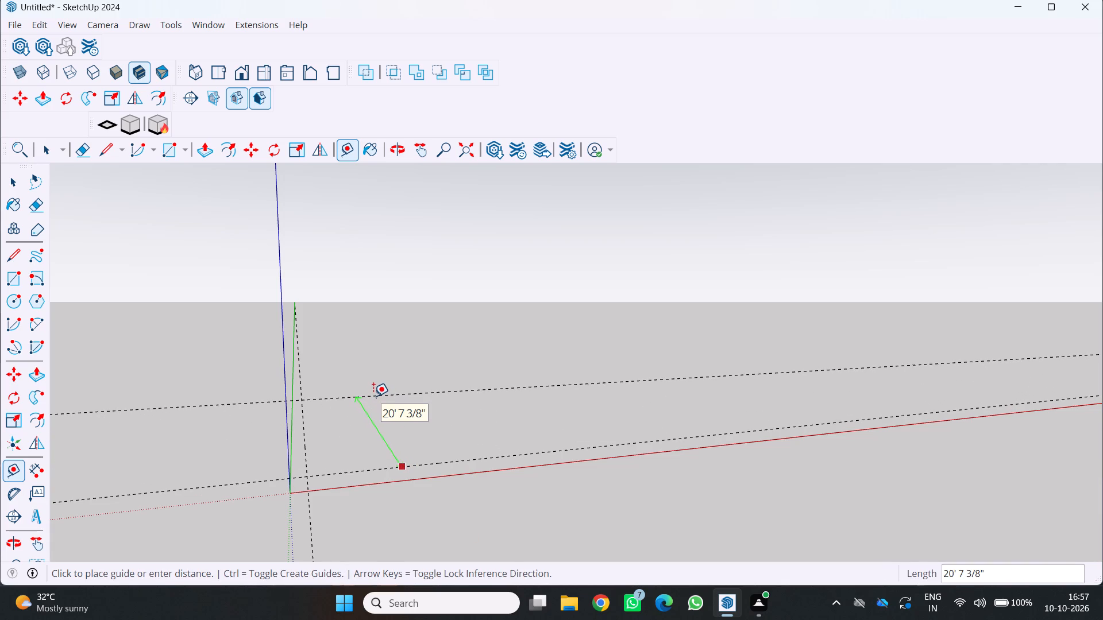
pyautogui.write("58'")
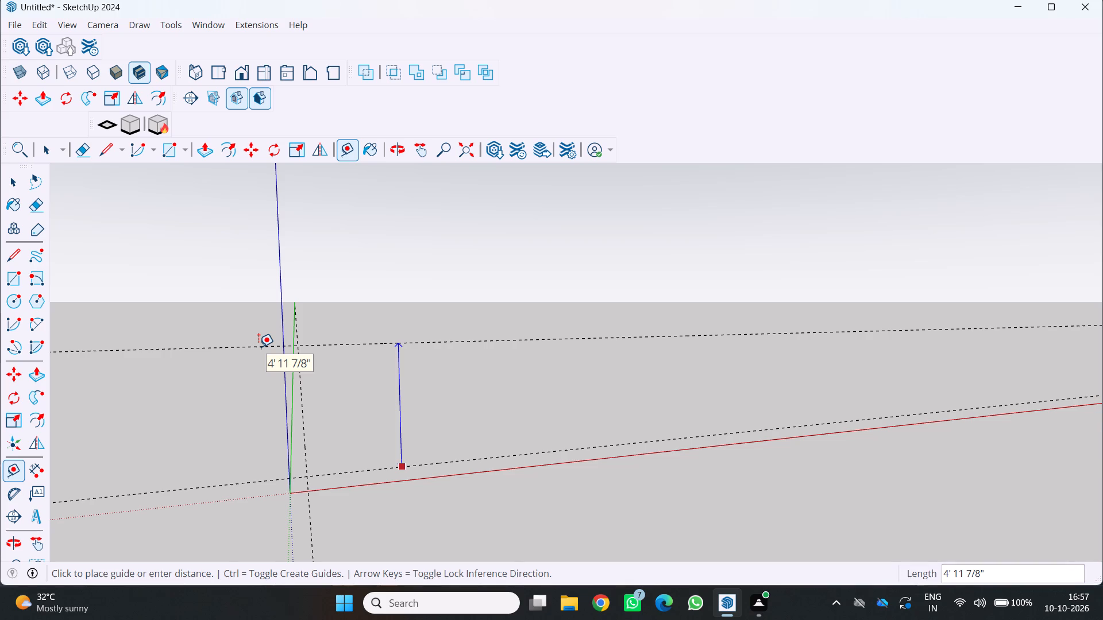
pyautogui.press('Return')
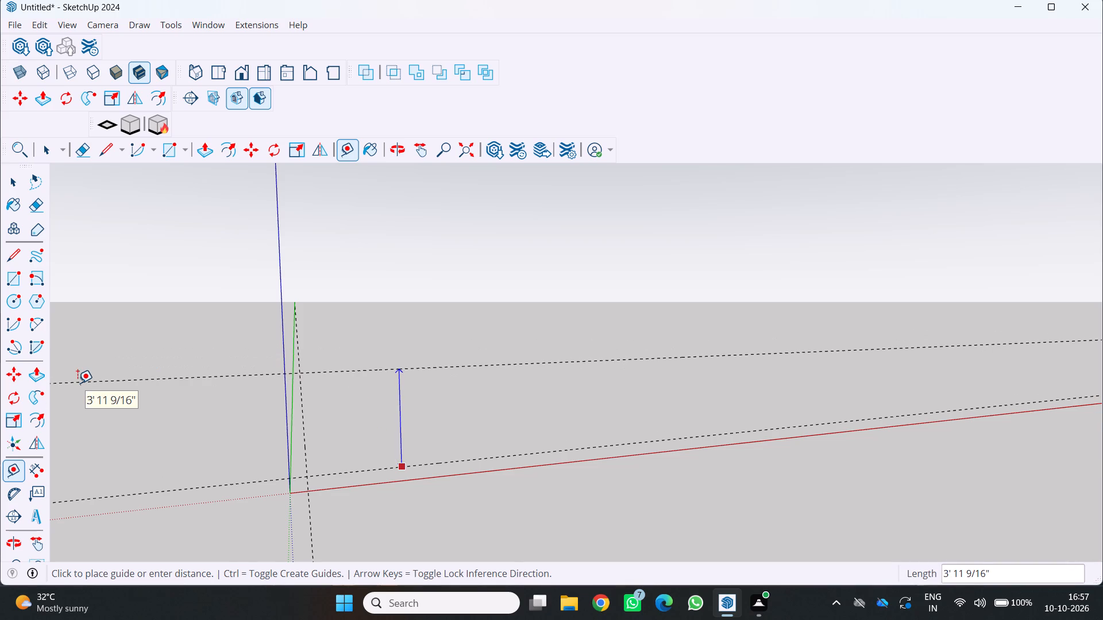
pyautogui.scroll(-2, 0, 165)
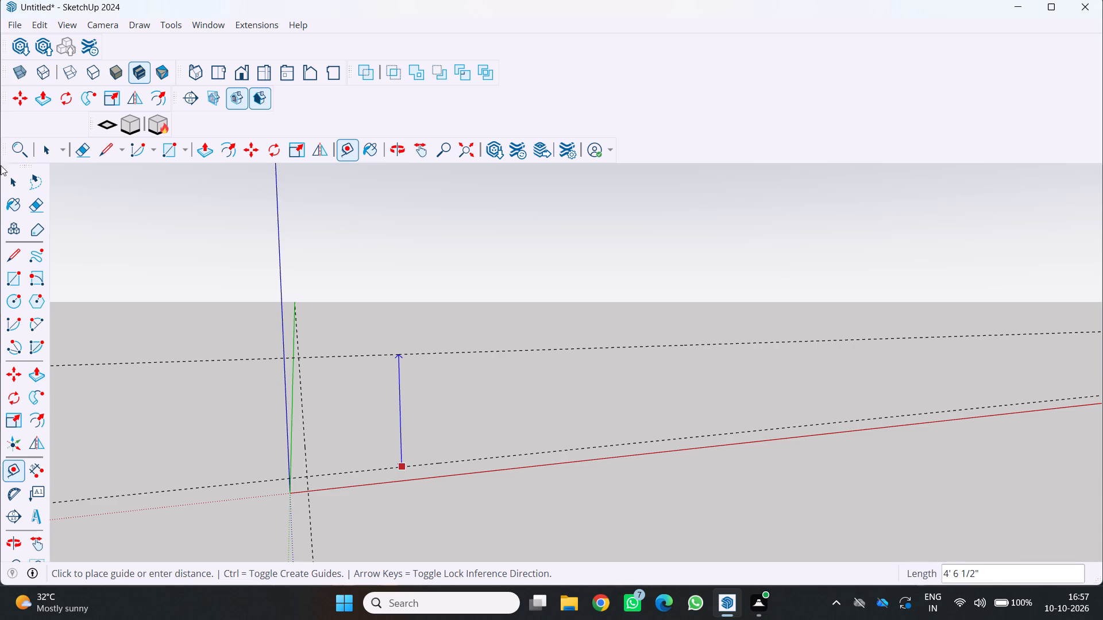
pyautogui.middleClick(3, 166)
pyautogui.scroll(-5, 93, 156)
pyautogui.moveTo(225, 361); pyautogui.dragTo(144, 361, button='middle')
pyautogui.middleClick(145, 361)
pyautogui.scroll(1, 291, 342)
pyautogui.moveTo(350, 355); pyautogui.dragTo(383, 373, button='middle')
pyautogui.middleClick(383, 373)
pyautogui.scroll(1, 373, 370)
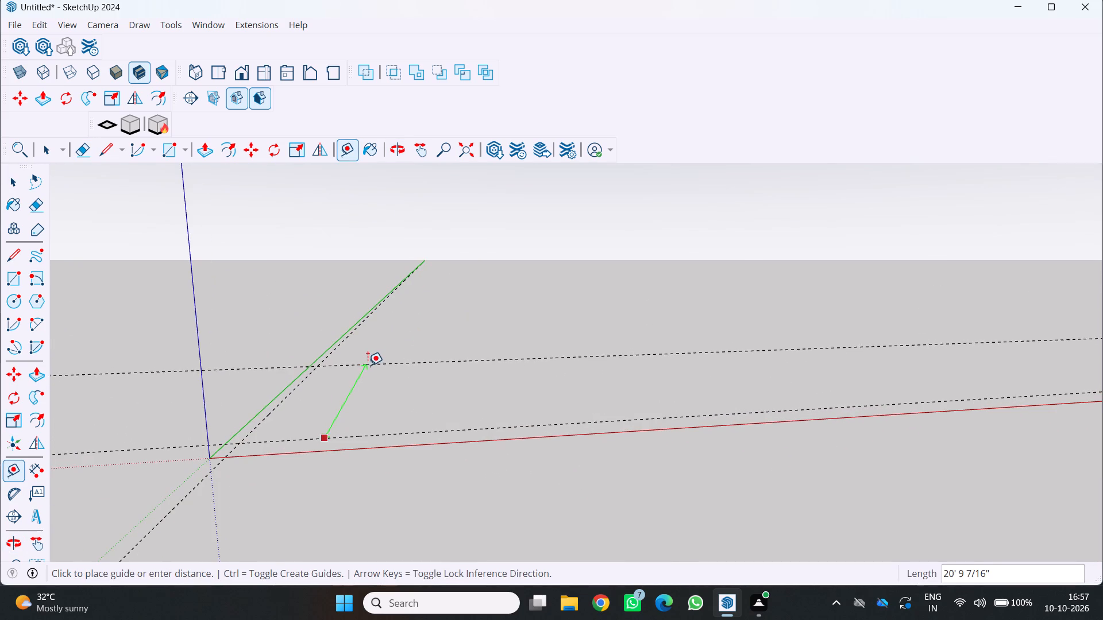
pyautogui.press('5')
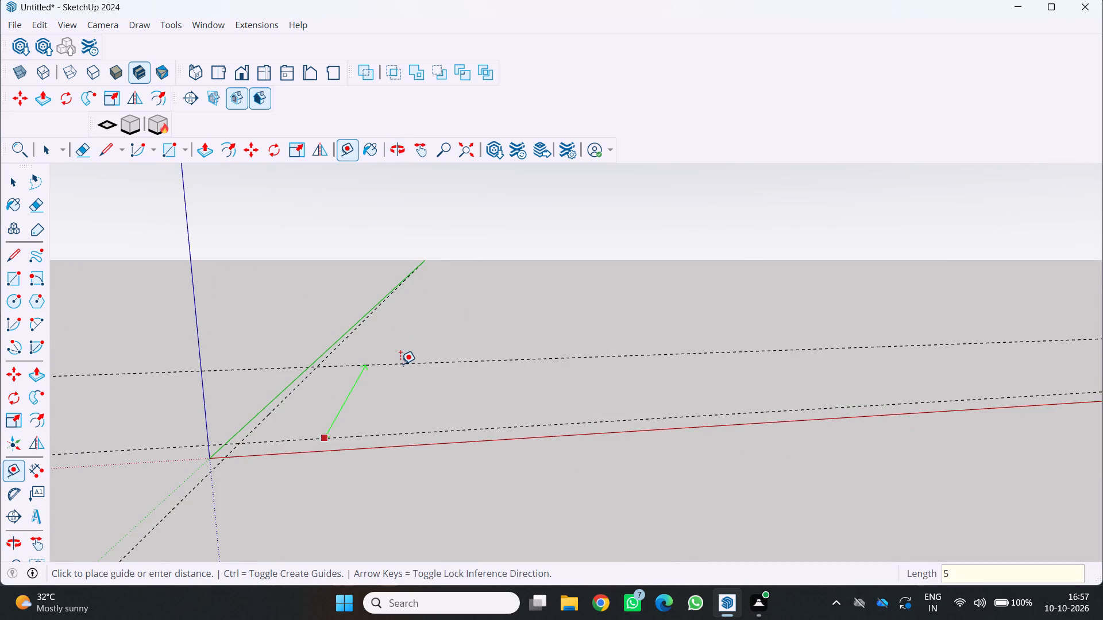
pyautogui.press('8')
pyautogui.press("'")
pyautogui.press('Return')
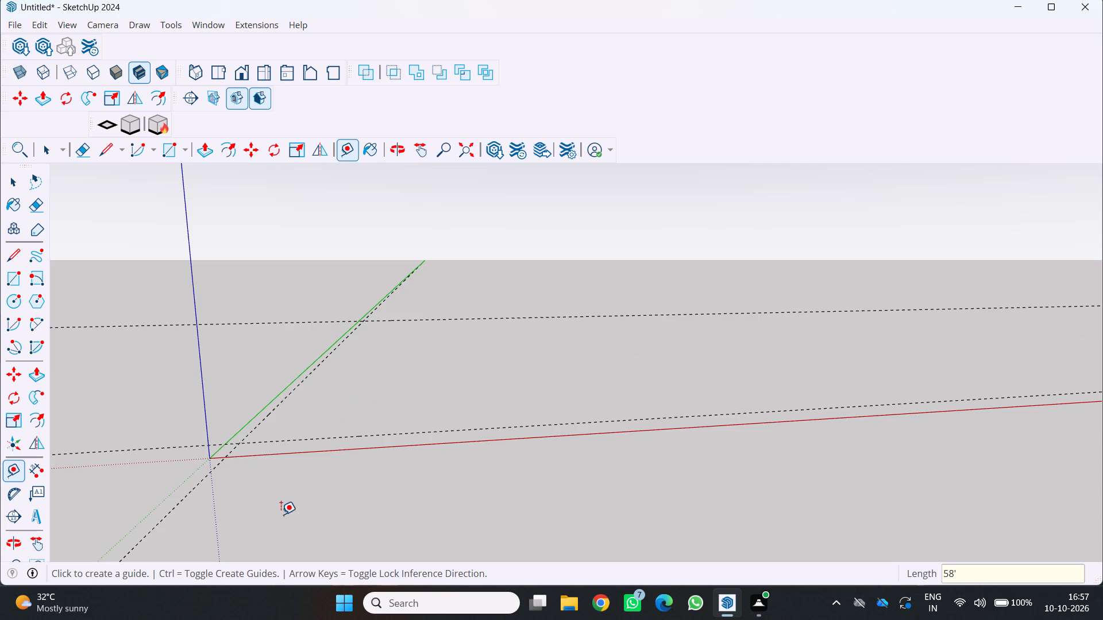
# Place a parallel guide 30' along the red direction from the existing guide beside the green axis.
pyautogui.scroll(-2, 234, 465)
pyautogui.moveTo(321, 485); pyautogui.dragTo(388, 513, button='middle')
pyautogui.scroll(-1, 327, 520)
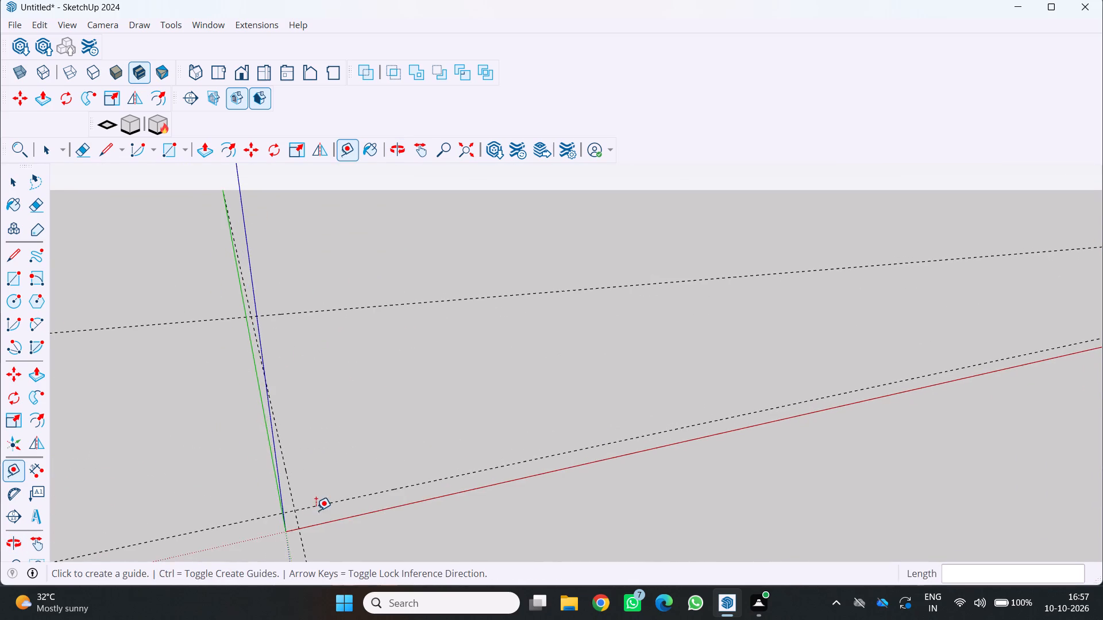
pyautogui.moveTo(314, 509); pyautogui.dragTo(298, 503, button='middle')
pyautogui.scroll(-2, 311, 509)
pyautogui.moveTo(300, 505); pyautogui.dragTo(295, 503, button='middle')
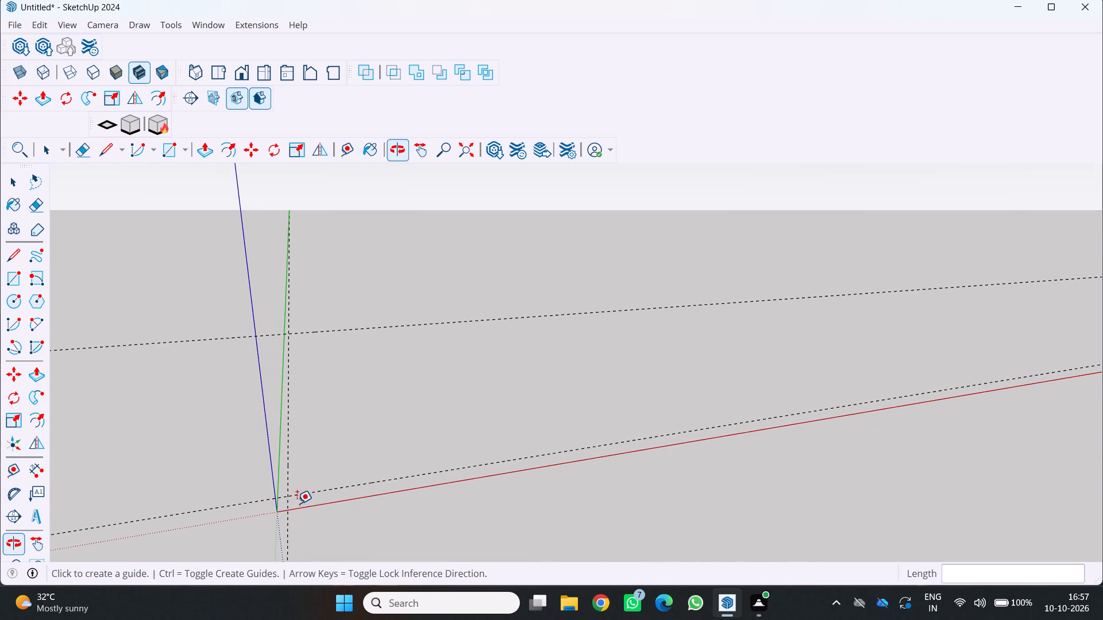
pyautogui.click(286, 463)
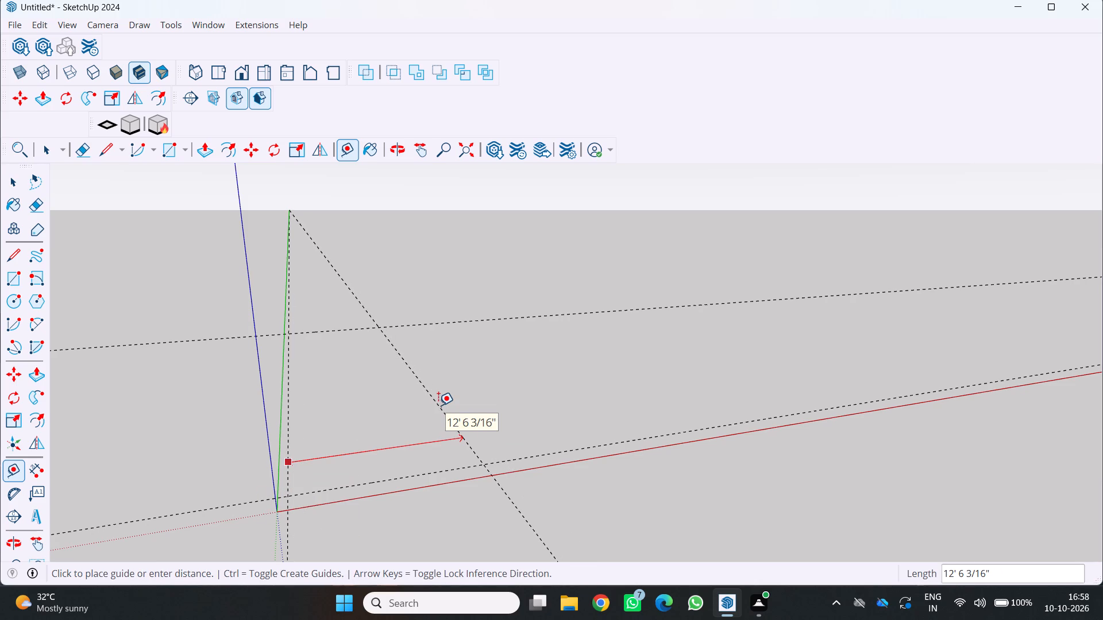
pyautogui.write("30'")
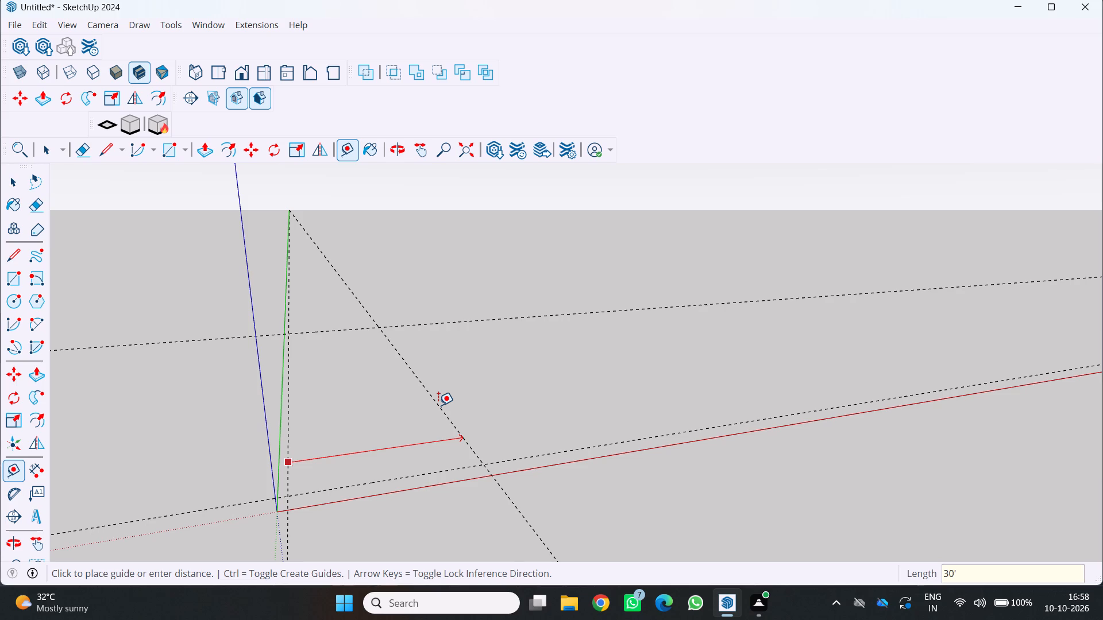
pyautogui.press('Return')
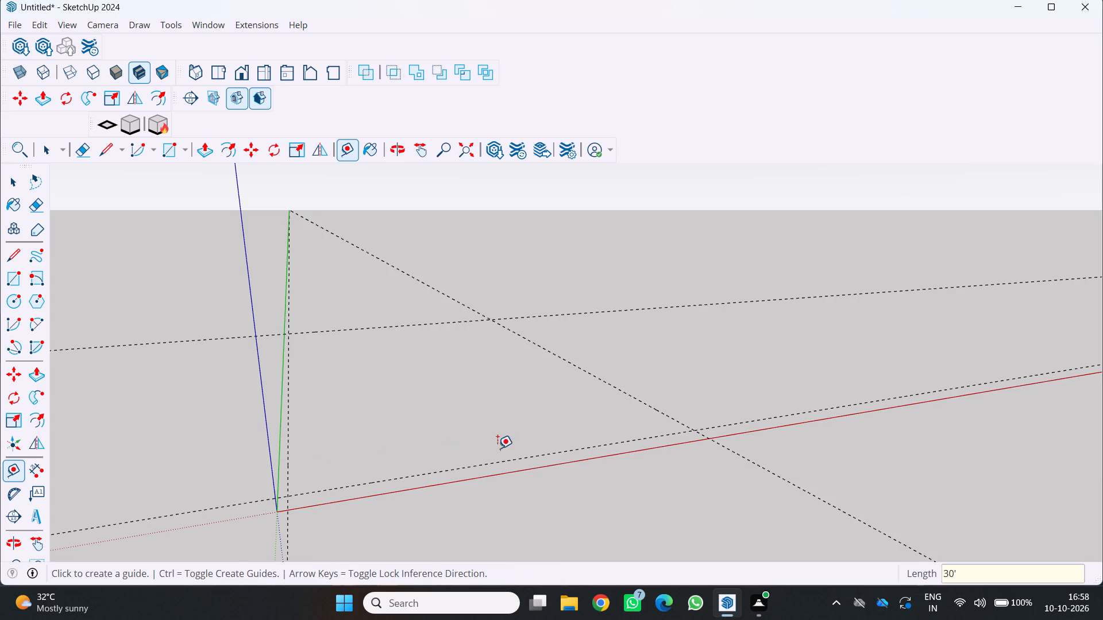
# Place a parallel guide 9" in the blue direction from the existing guide beside the red axis.
pyautogui.scroll(-5, 497, 448)
pyautogui.moveTo(467, 419); pyautogui.dragTo(349, 398, button='middle')
pyautogui.scroll(-4, 425, 444)
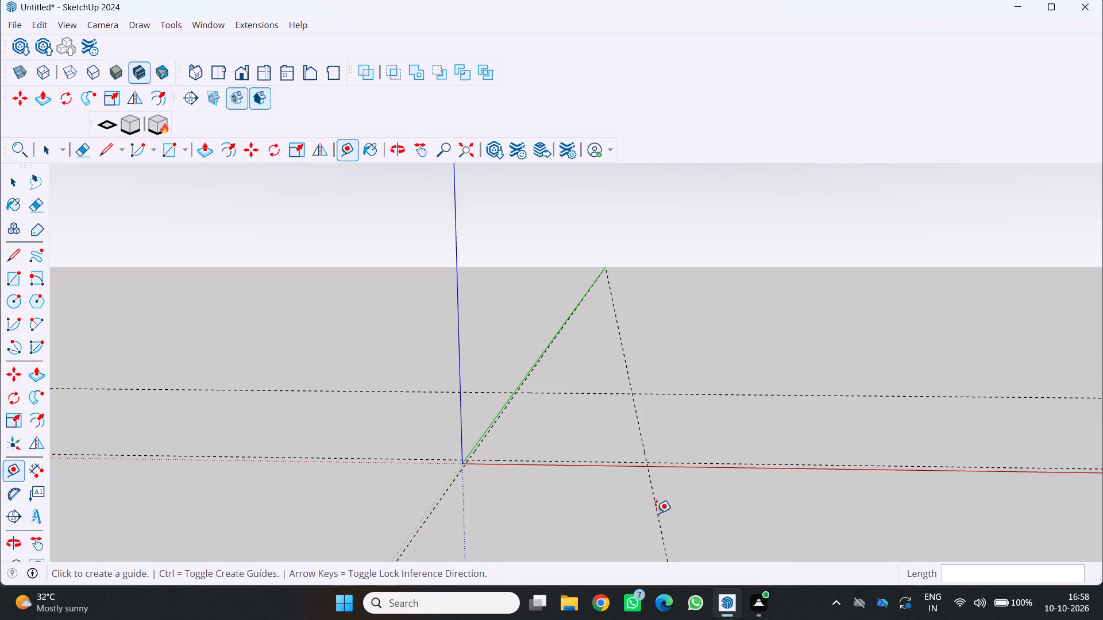
pyautogui.moveTo(638, 508); pyautogui.dragTo(620, 509, button='middle')
pyautogui.scroll(2, 628, 505)
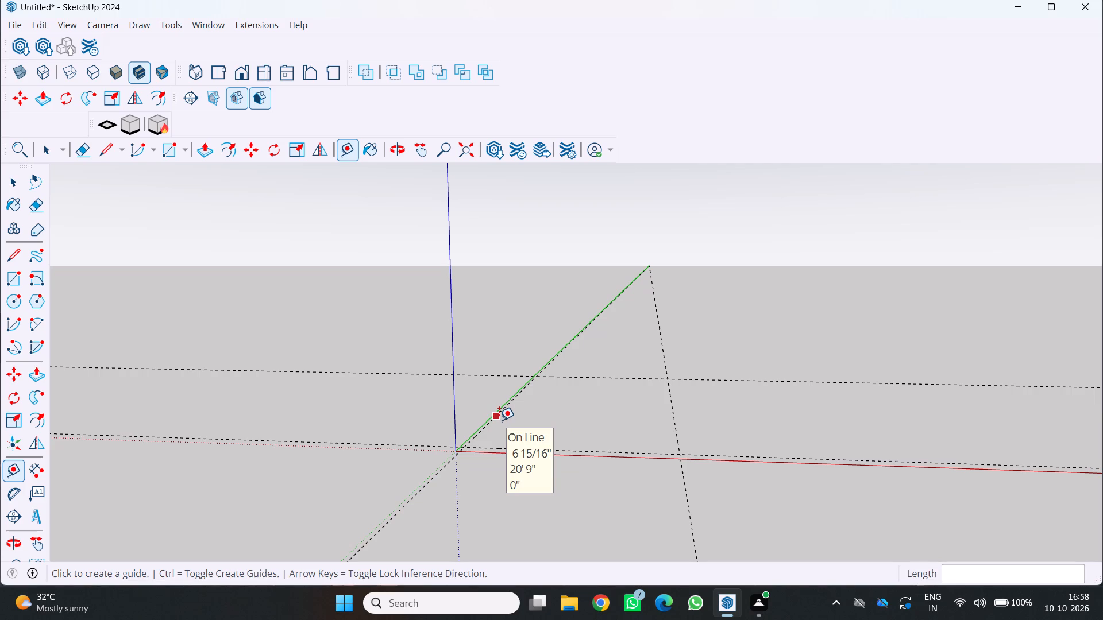
pyautogui.click(538, 448)
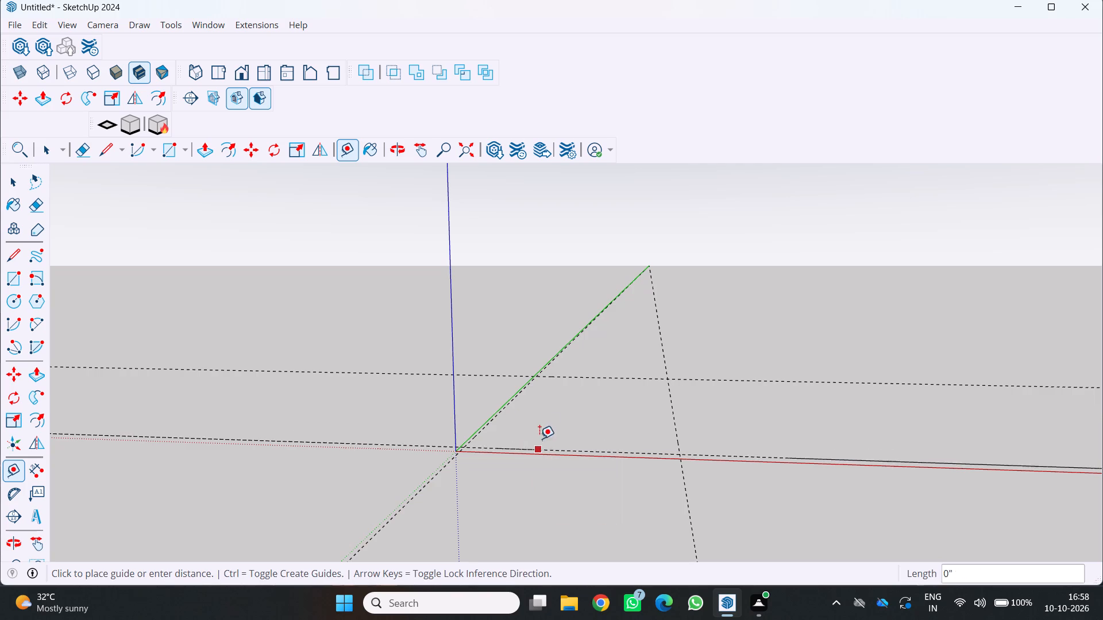
pyautogui.press('9')
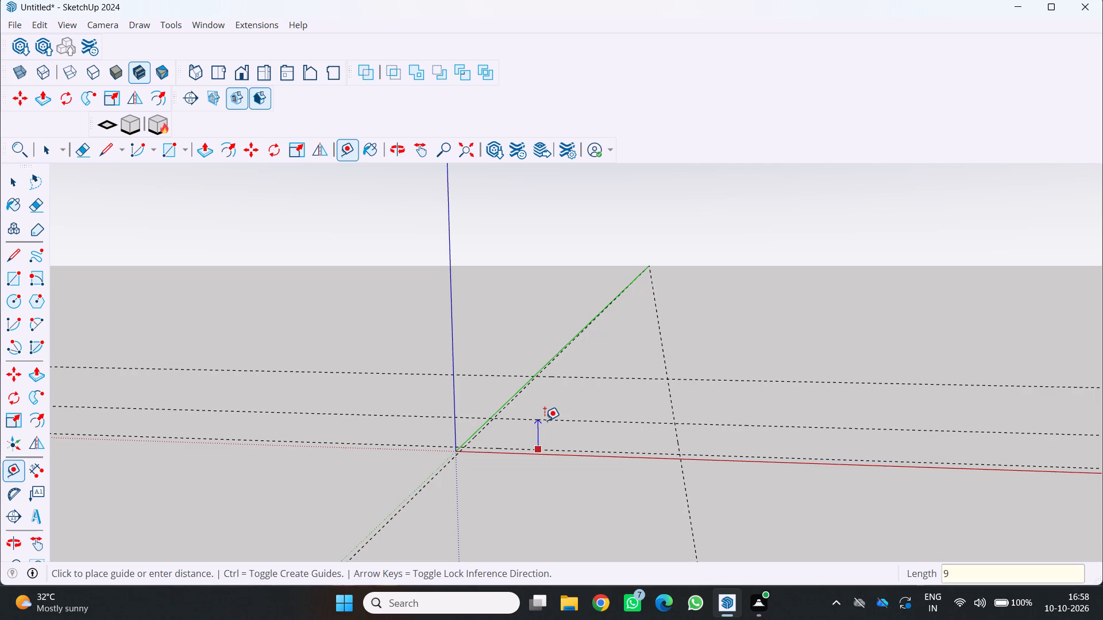
pyautogui.press('Return')
# Place a guide 9" from the far plot boundary guide parallel to the red axis, on its inner side.
pyautogui.scroll(-1, 540, 456)
pyautogui.moveTo(540, 456); pyautogui.dragTo(553, 475, button='middle')
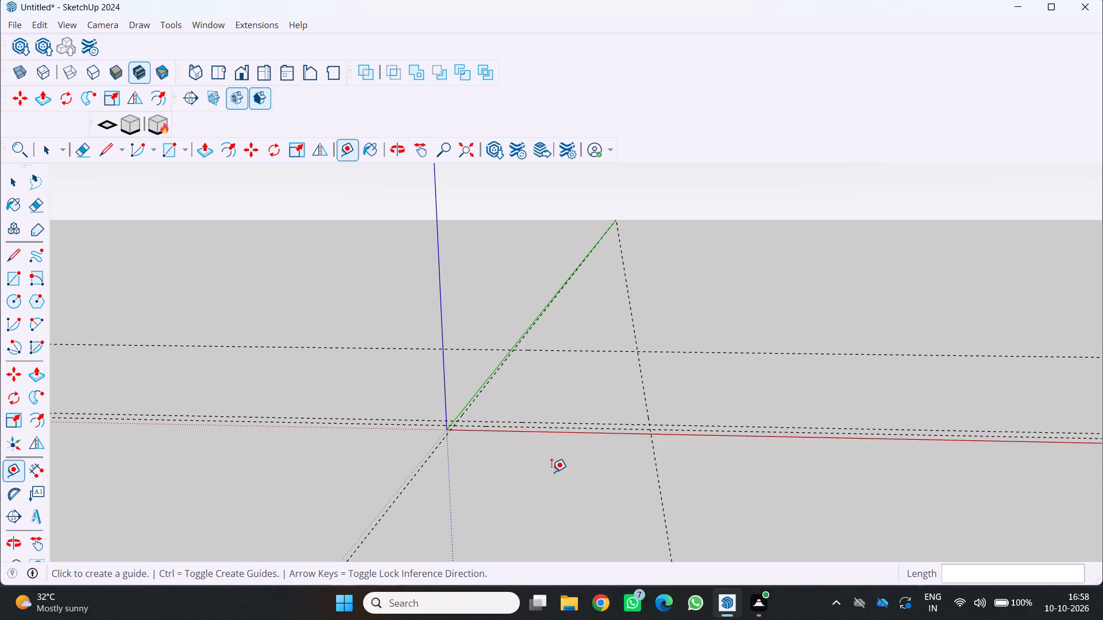
pyautogui.moveTo(515, 404); pyautogui.dragTo(543, 429, button='middle')
pyautogui.scroll(5, 516, 398)
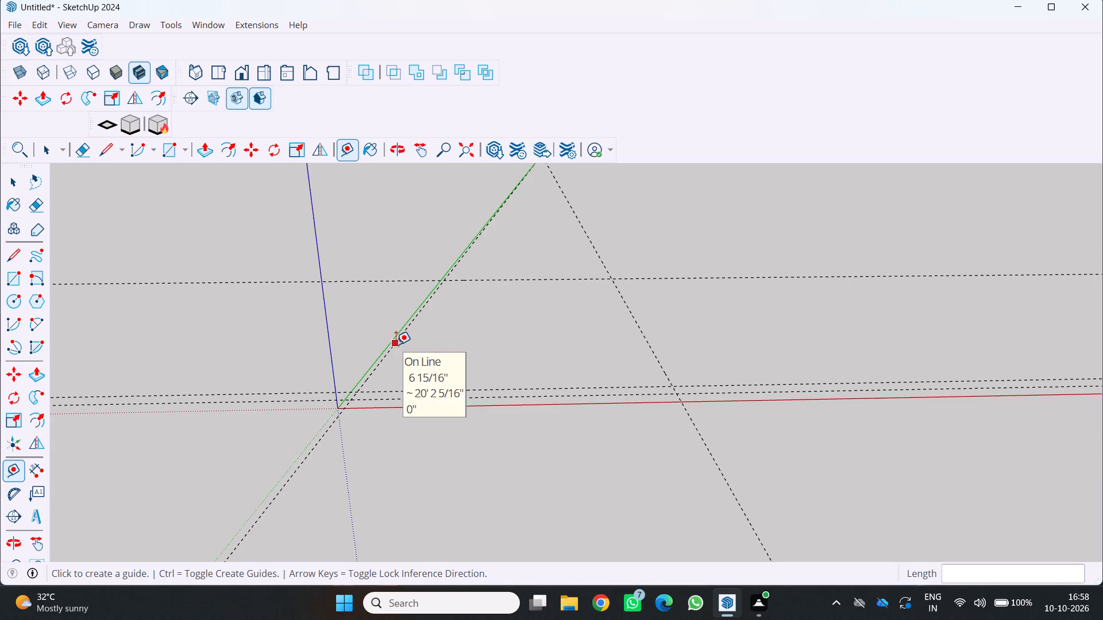
pyautogui.scroll(2, 508, 289)
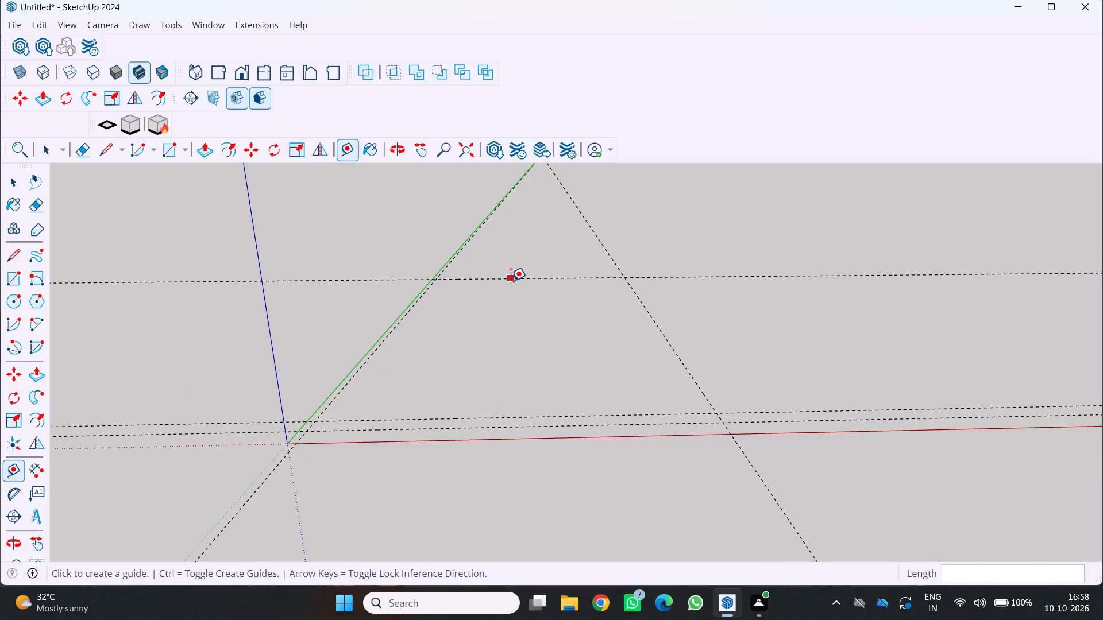
pyautogui.click(511, 281)
pyautogui.press('9')
pyautogui.press('Return')
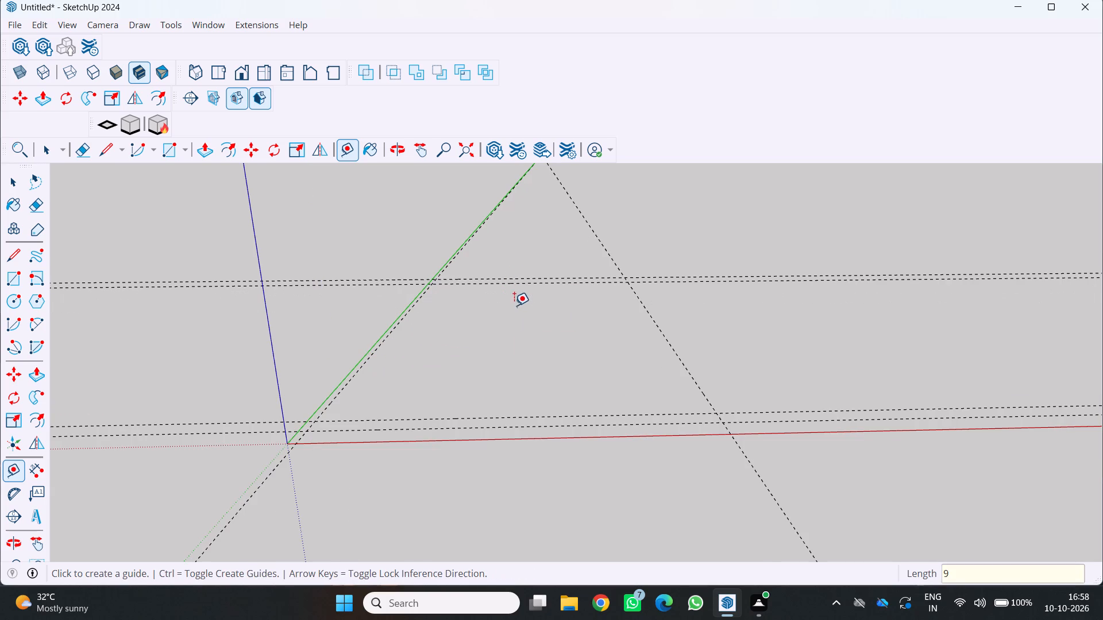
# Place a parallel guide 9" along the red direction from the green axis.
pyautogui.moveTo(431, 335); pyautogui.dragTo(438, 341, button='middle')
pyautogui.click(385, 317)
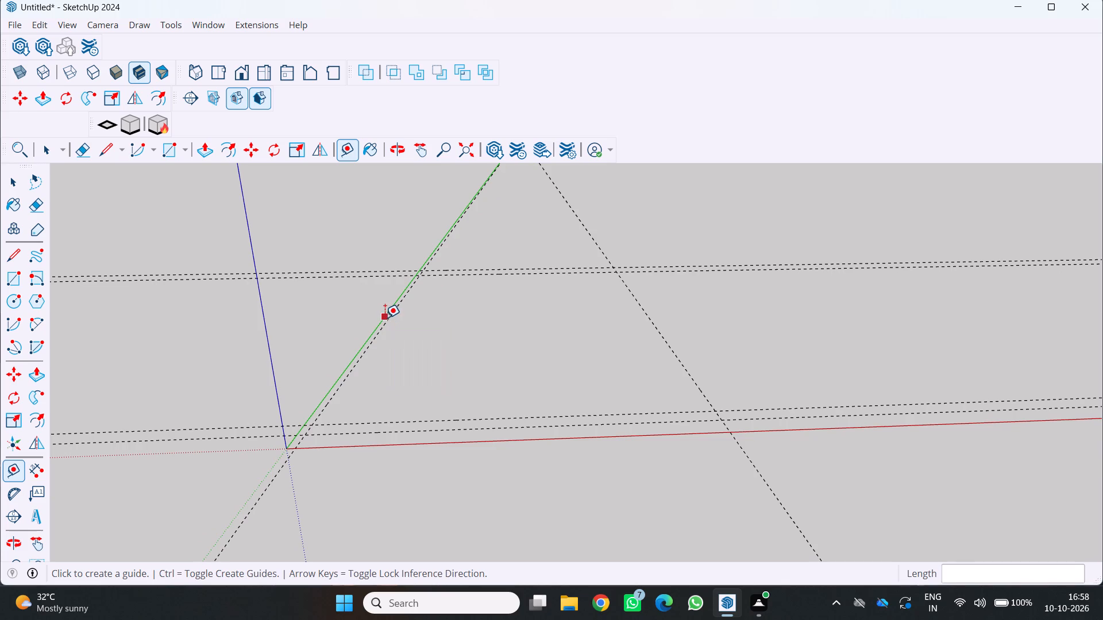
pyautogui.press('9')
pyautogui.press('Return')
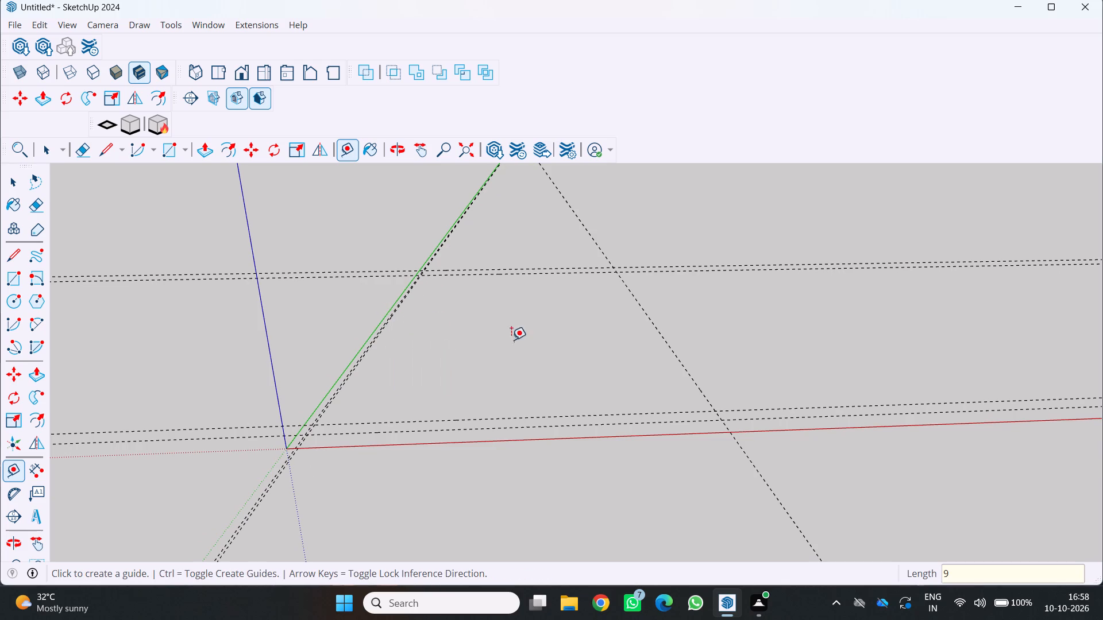
# Measure the gap between the two close guides beside the green axis using a temporary linear dimension.
pyautogui.moveTo(390, 359); pyautogui.dragTo(473, 362, button='middle')
pyautogui.scroll(1, 267, 499)
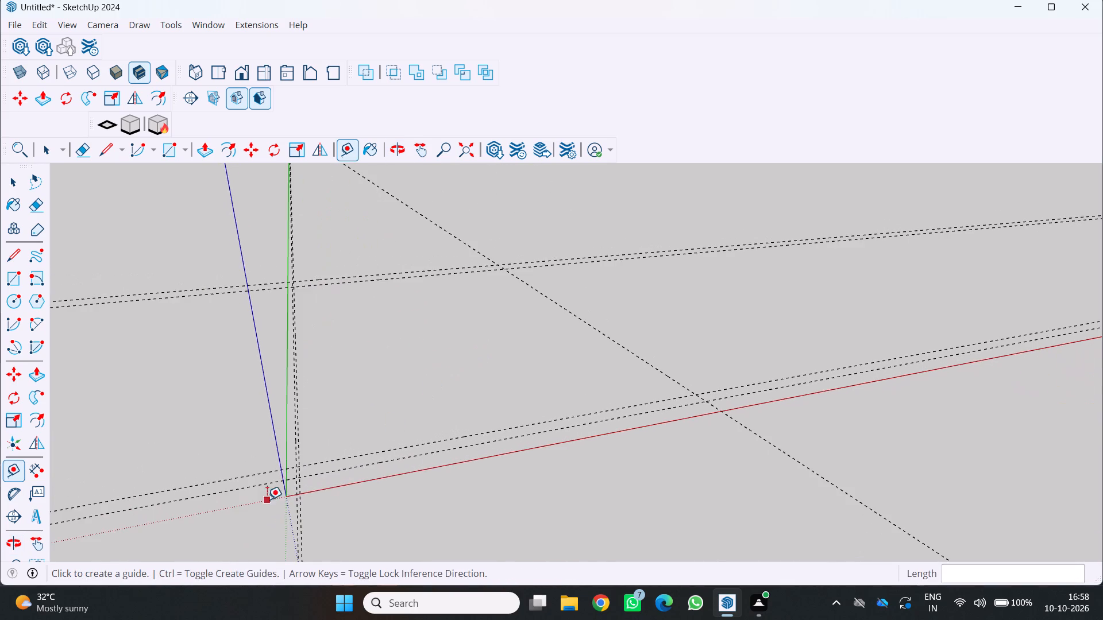
pyautogui.scroll(19, 267, 499)
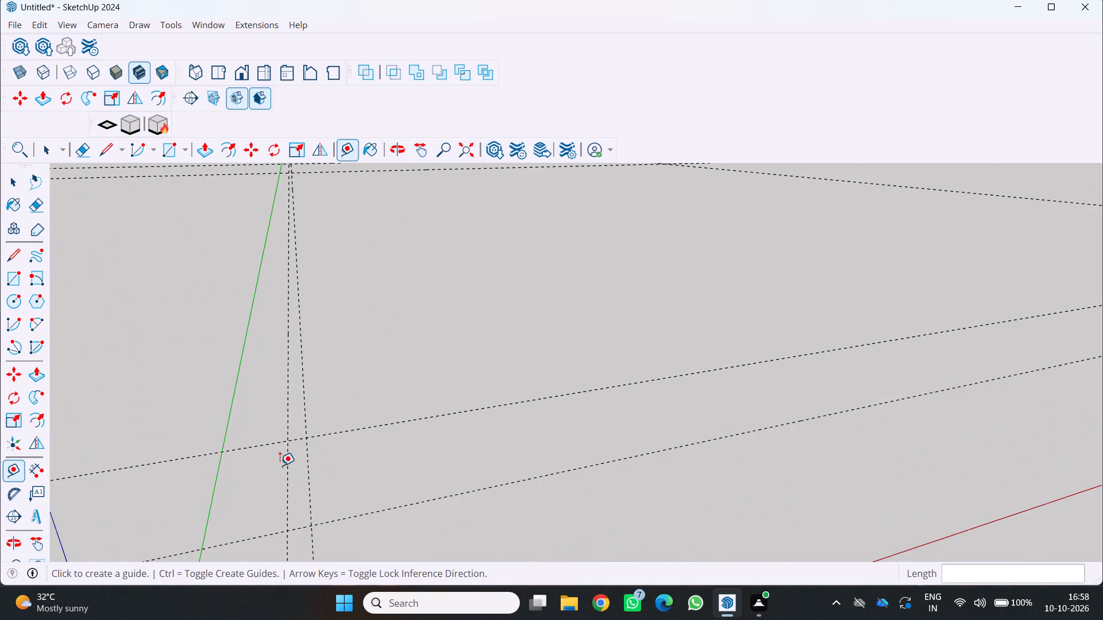
pyautogui.scroll(-3, 281, 466)
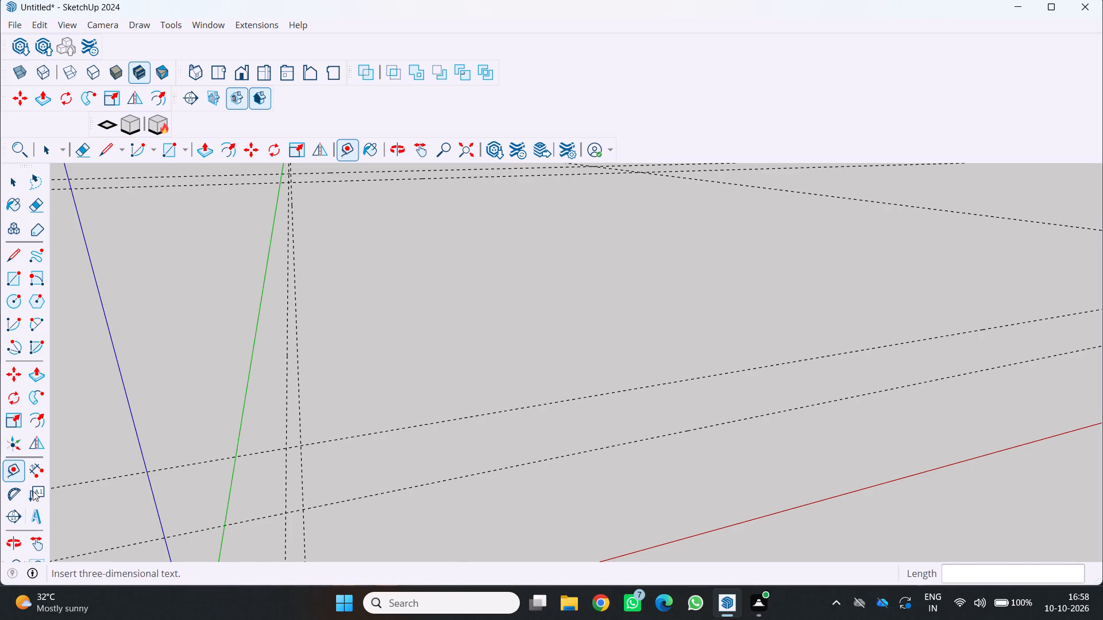
pyautogui.click(34, 469)
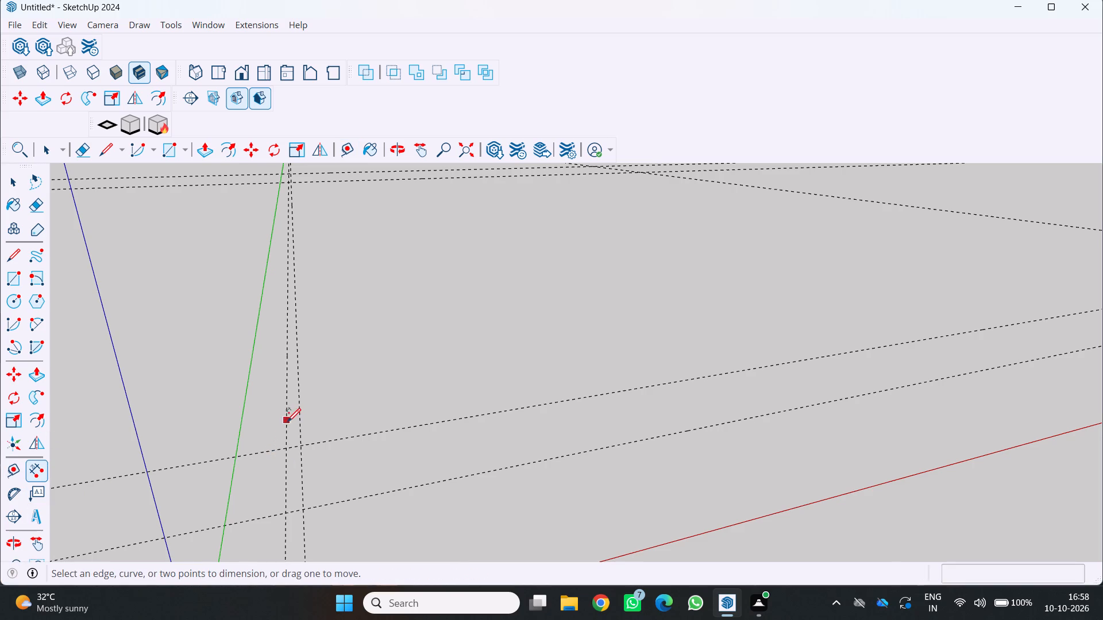
pyautogui.click(286, 421)
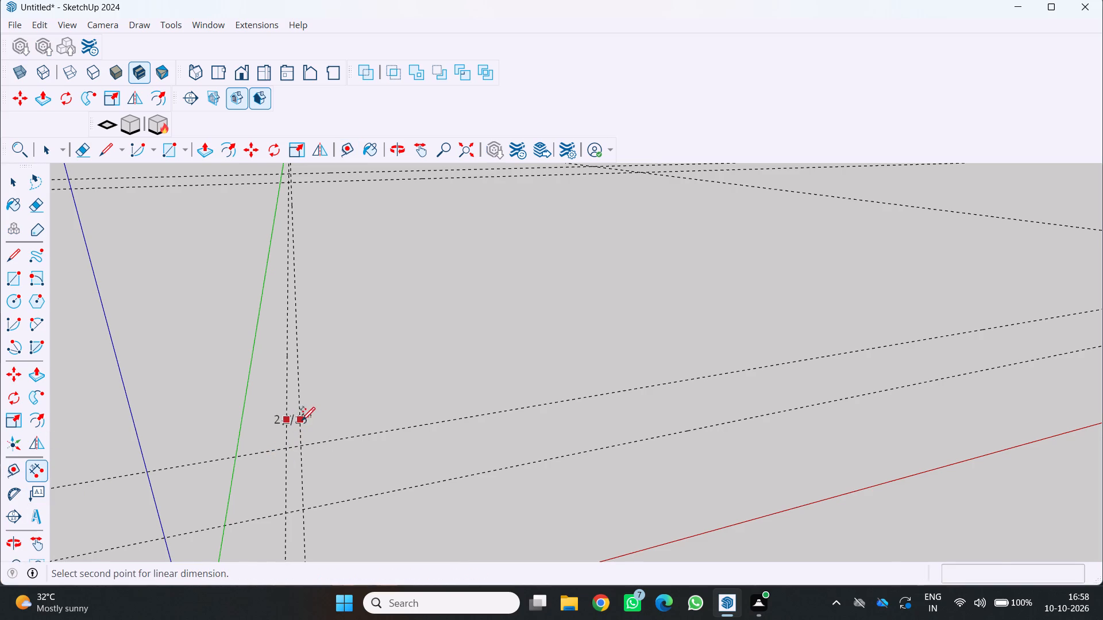
pyautogui.scroll(7, 300, 420)
pyautogui.click(299, 420)
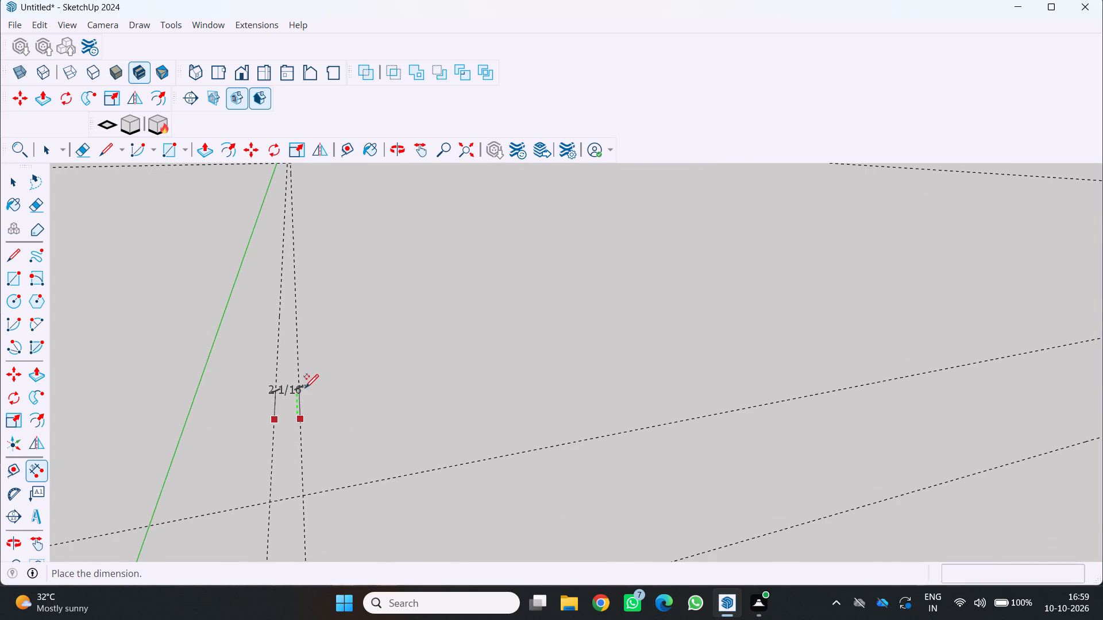
pyautogui.press('Escape')
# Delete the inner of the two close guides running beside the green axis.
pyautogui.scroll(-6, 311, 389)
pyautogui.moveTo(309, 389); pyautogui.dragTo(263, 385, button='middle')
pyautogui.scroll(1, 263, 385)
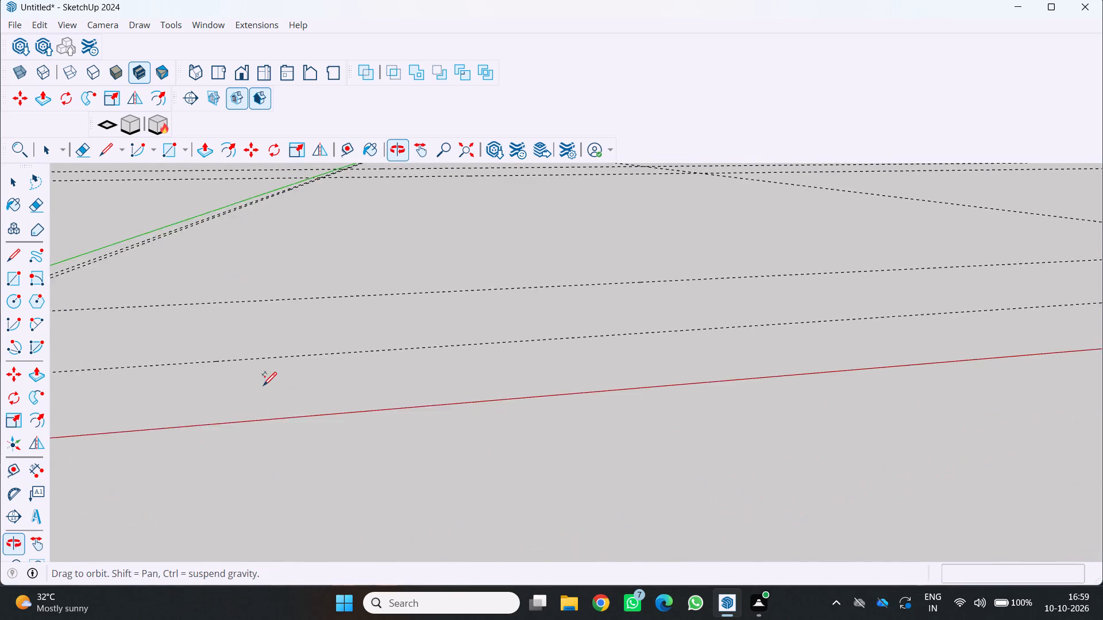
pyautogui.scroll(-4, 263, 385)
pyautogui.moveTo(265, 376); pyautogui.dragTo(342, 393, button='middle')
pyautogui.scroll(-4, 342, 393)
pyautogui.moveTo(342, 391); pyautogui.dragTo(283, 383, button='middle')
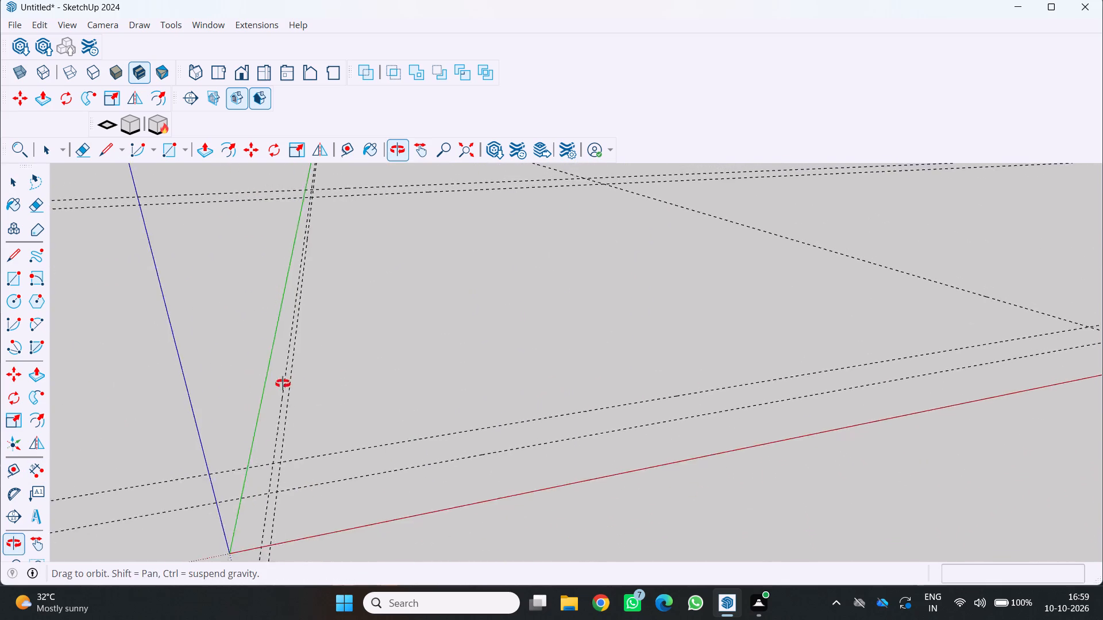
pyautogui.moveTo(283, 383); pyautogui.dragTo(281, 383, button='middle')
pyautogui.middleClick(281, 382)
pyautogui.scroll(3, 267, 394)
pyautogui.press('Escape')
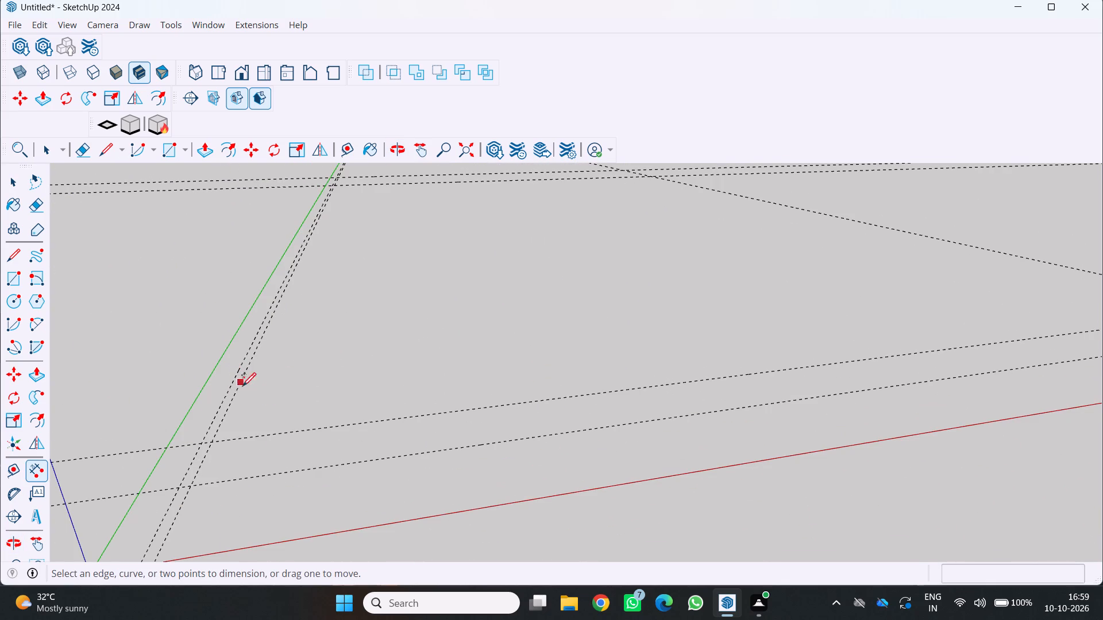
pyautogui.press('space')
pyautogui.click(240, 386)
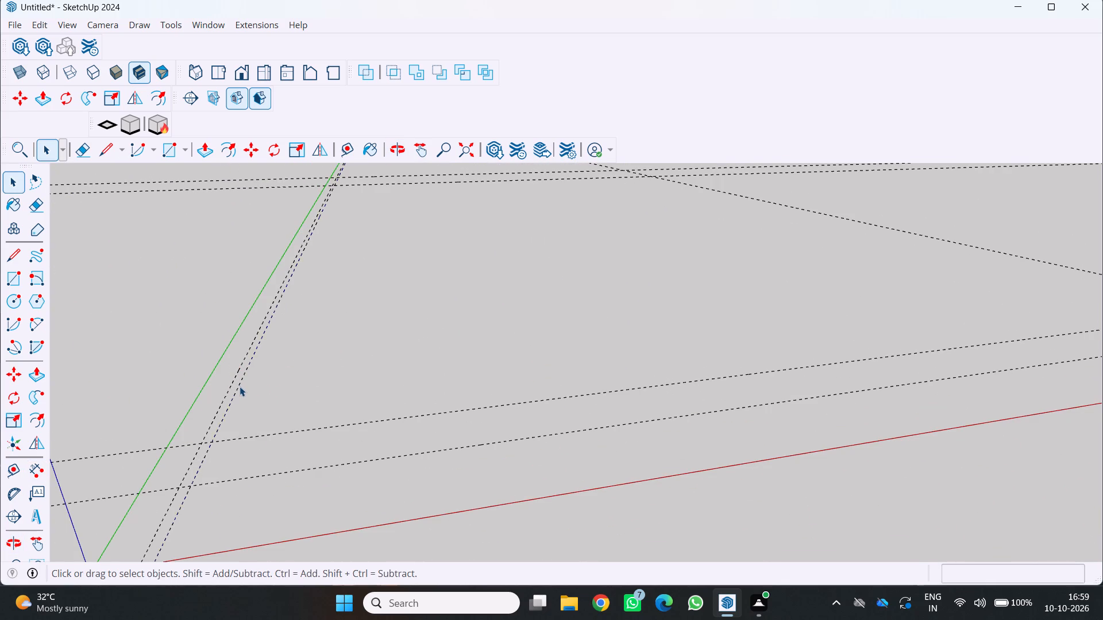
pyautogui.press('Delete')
# Place a parallel guide 9" along the red direction from the remaining guide beside the green axis.
pyautogui.press('t')
pyautogui.click(231, 384)
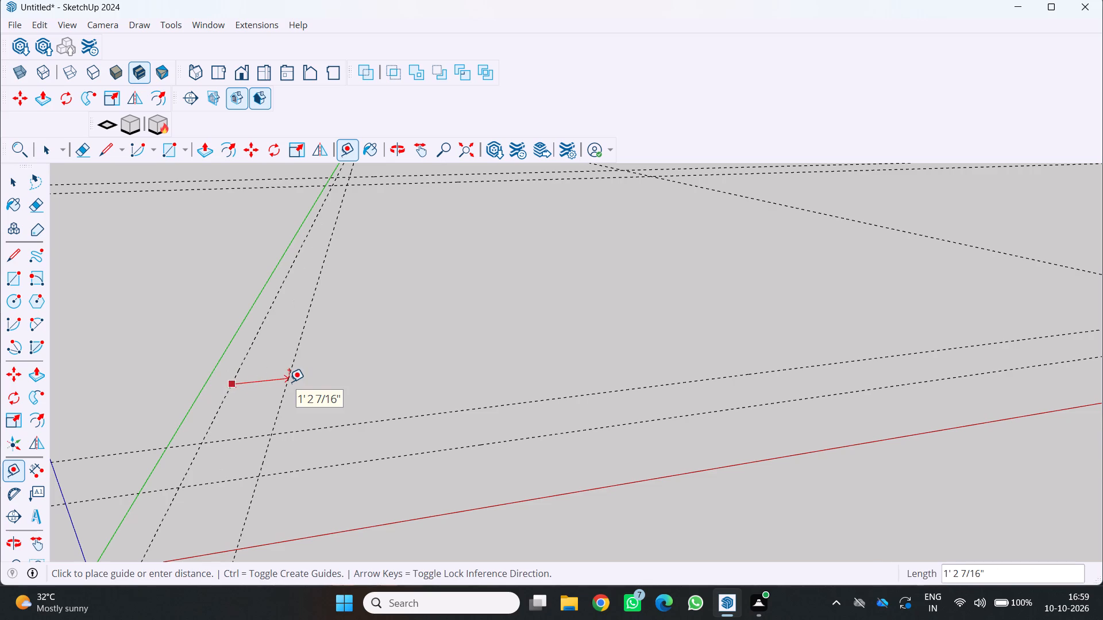
pyautogui.press('9')
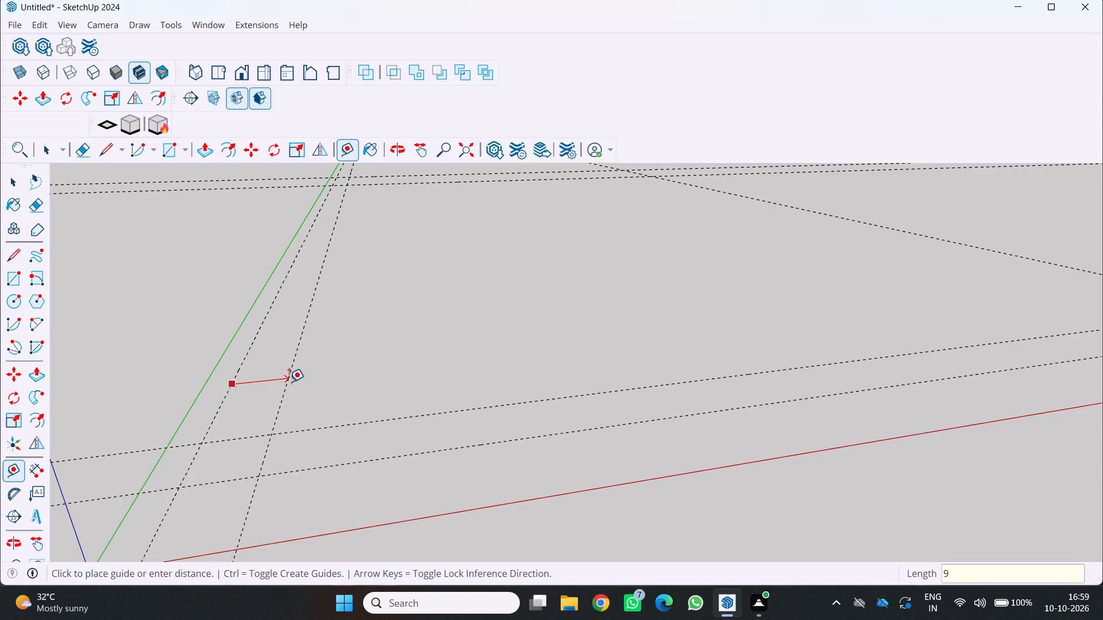
pyautogui.press('Return')
# Place a parallel guide 5' in the blue direction from the guide nearest the red axis.
pyautogui.scroll(-3, 256, 404)
pyautogui.moveTo(251, 403); pyautogui.dragTo(208, 394, button='middle')
pyautogui.middleClick(208, 394)
pyautogui.scroll(-6, 203, 385)
pyautogui.moveTo(230, 369); pyautogui.dragTo(280, 387, button='middle')
pyautogui.scroll(-4, 357, 375)
pyautogui.moveTo(352, 373); pyautogui.dragTo(349, 373, button='middle')
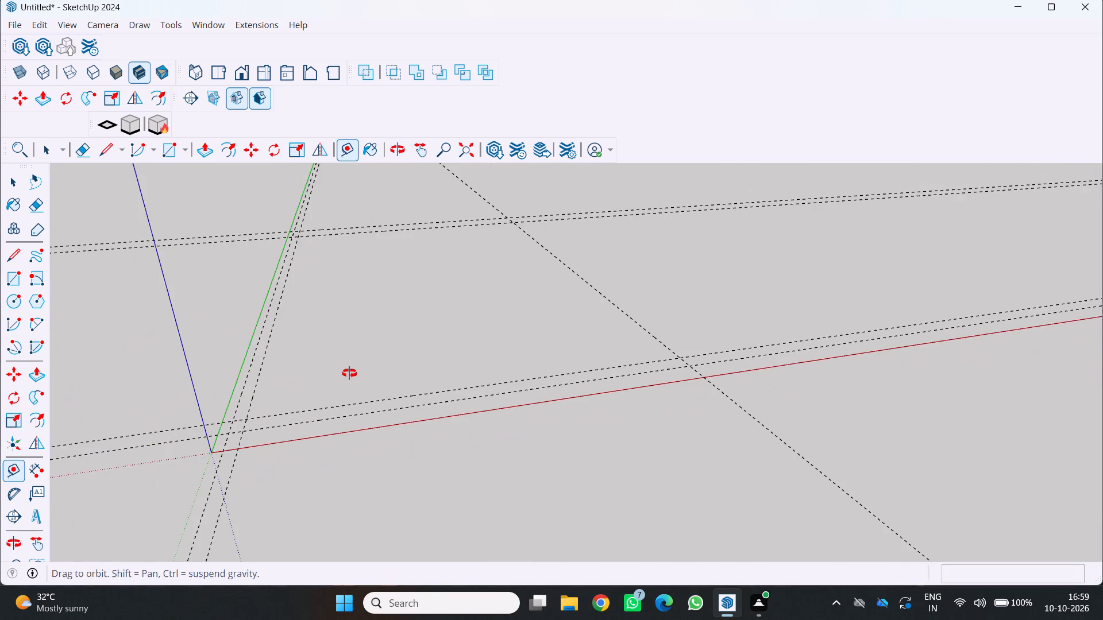
pyautogui.moveTo(349, 373); pyautogui.dragTo(334, 371, button='middle')
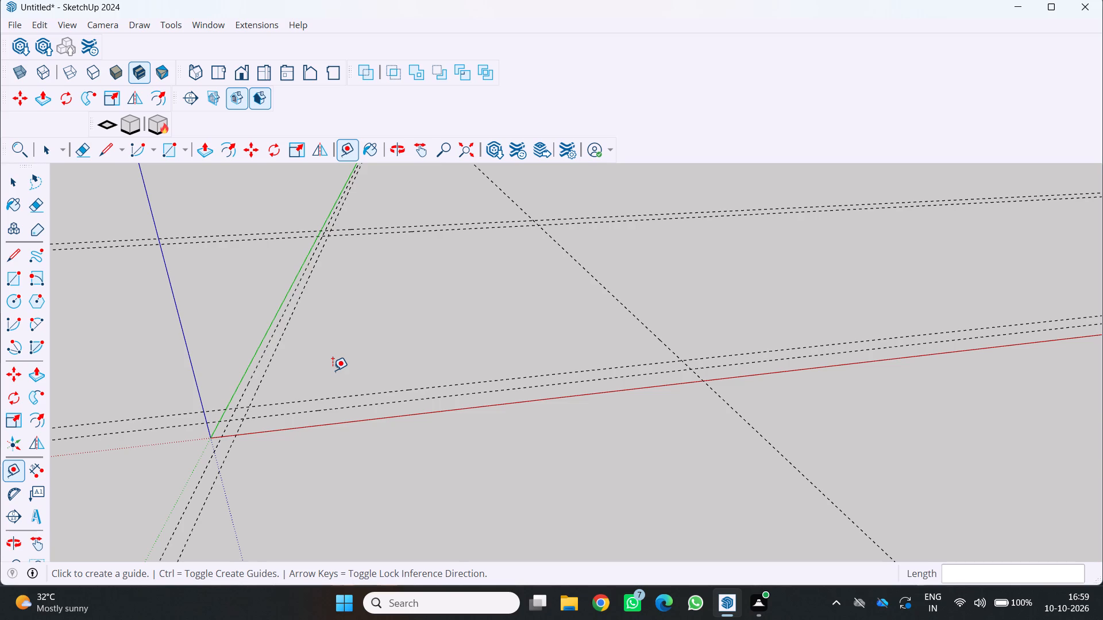
pyautogui.scroll(-3, 324, 366)
pyautogui.moveTo(310, 361); pyautogui.dragTo(312, 361, button='middle')
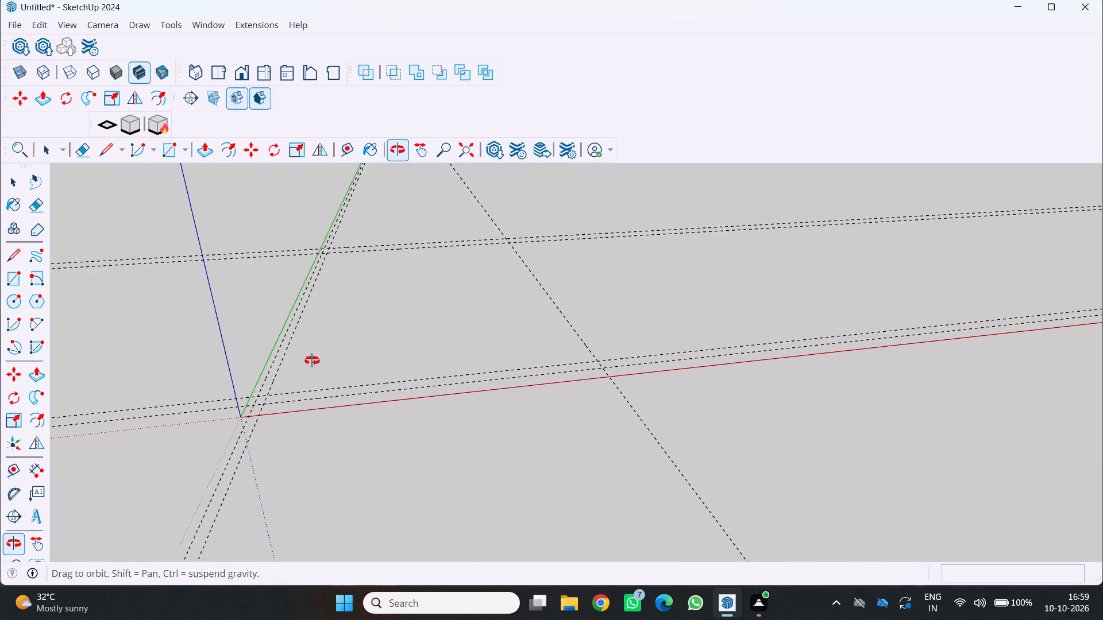
pyautogui.moveTo(312, 361); pyautogui.dragTo(333, 379, button='middle')
pyautogui.scroll(-2, 333, 379)
pyautogui.moveTo(310, 379); pyautogui.dragTo(291, 378, button='middle')
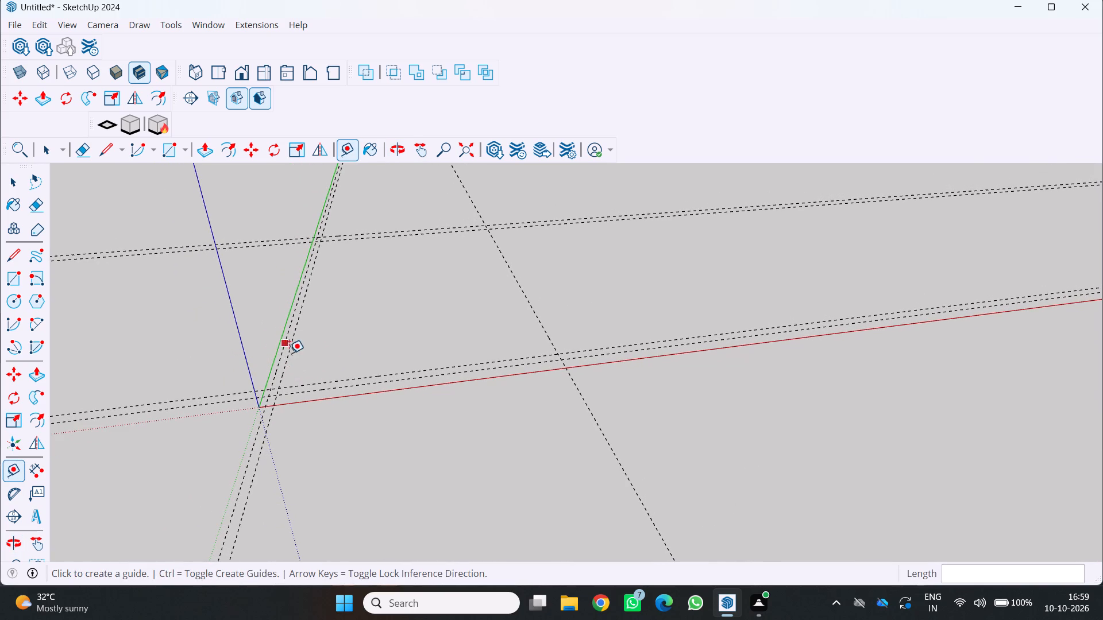
pyautogui.scroll(4, 394, 378)
pyautogui.click(389, 382)
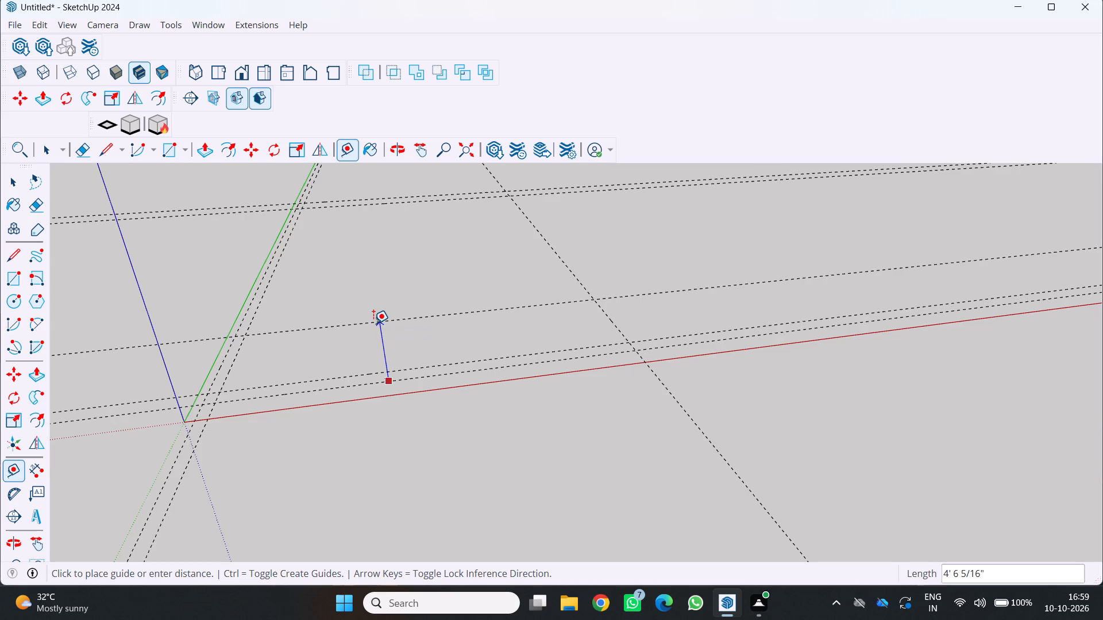
pyautogui.press('5')
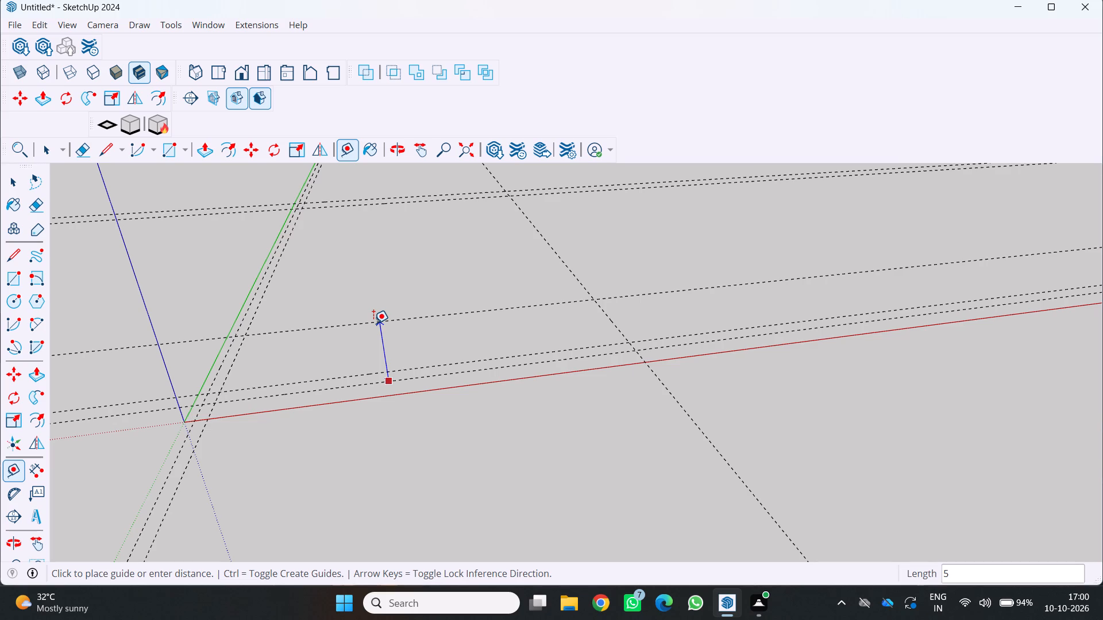
pyautogui.press("'")
pyautogui.press('Return')
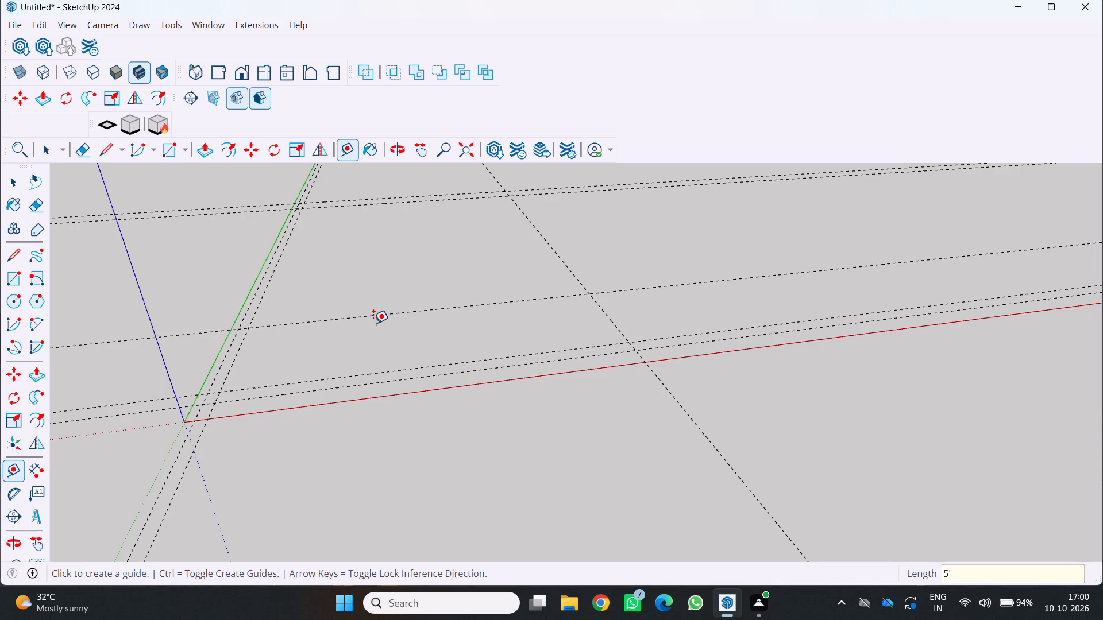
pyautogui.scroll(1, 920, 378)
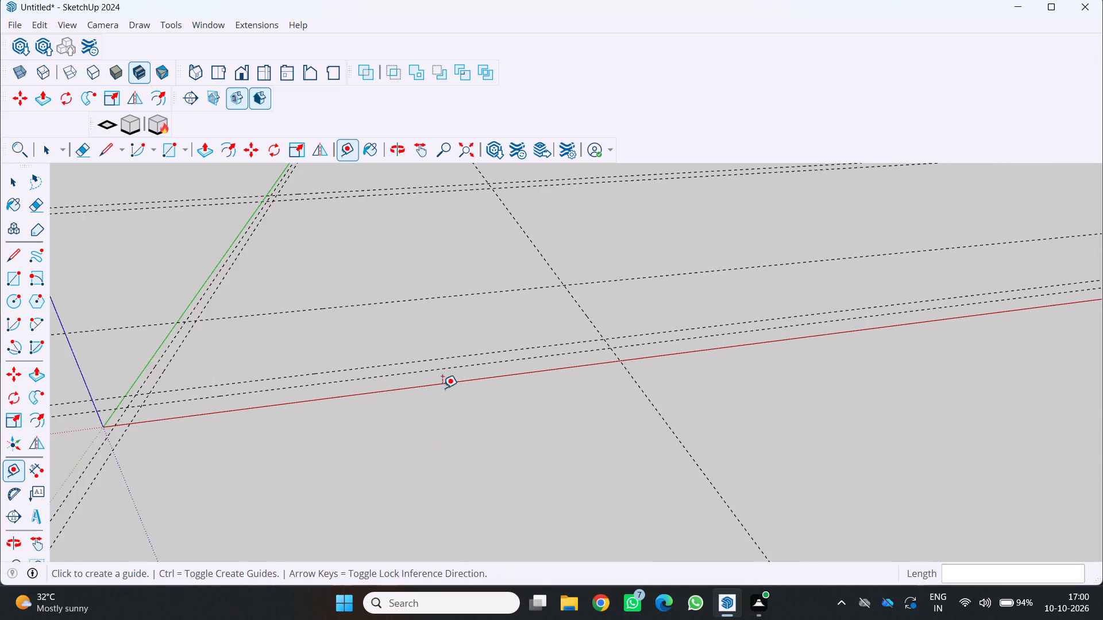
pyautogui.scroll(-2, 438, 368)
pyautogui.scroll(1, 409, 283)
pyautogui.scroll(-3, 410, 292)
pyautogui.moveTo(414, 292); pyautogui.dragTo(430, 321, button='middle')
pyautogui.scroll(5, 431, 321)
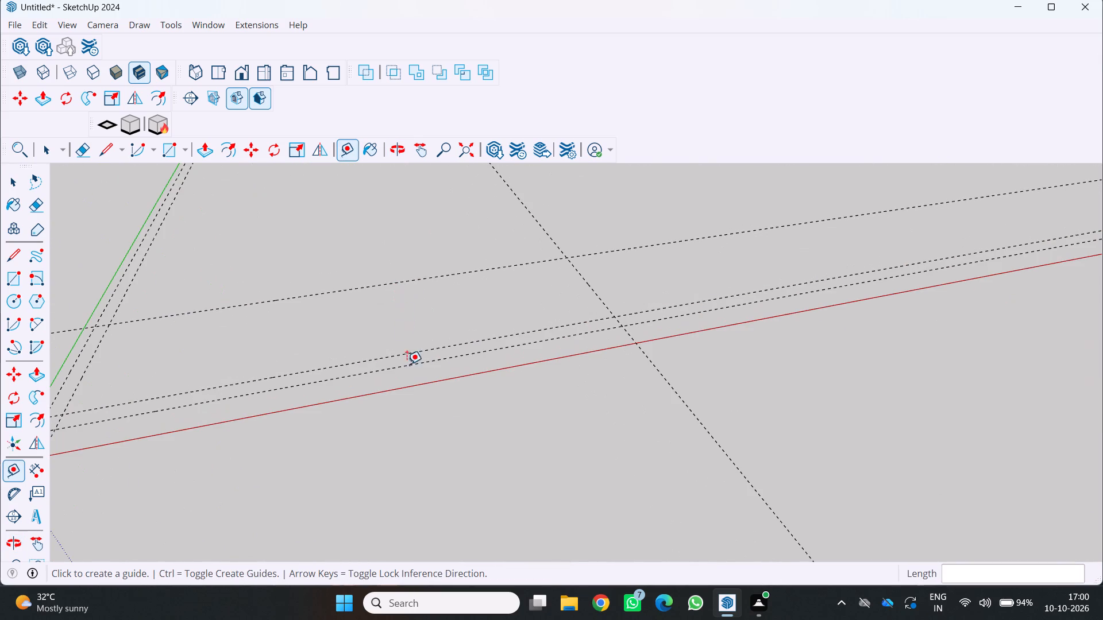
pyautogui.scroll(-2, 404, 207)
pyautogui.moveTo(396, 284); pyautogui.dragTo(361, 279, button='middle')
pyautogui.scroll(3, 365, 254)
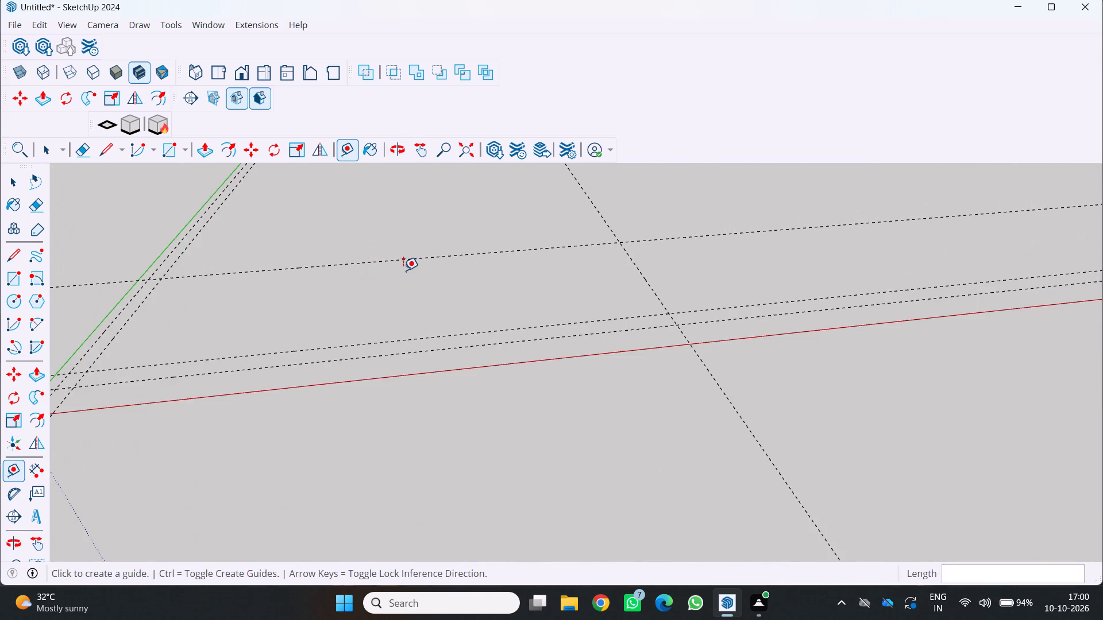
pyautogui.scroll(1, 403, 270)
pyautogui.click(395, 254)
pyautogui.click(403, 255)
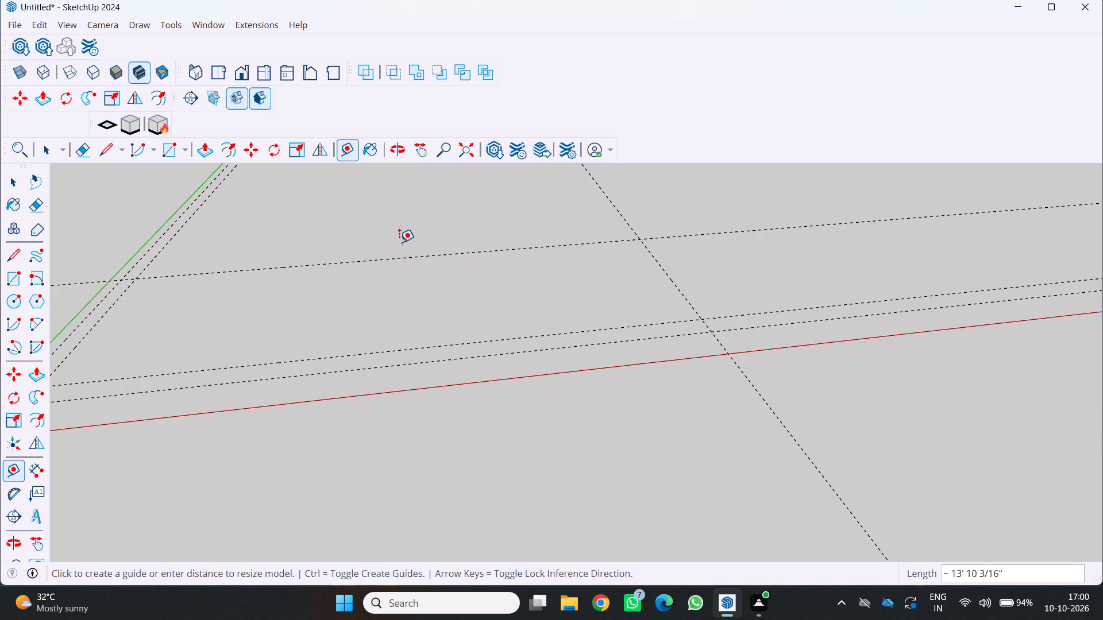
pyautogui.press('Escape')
# Place a parallel guide 9" along the red direction from the single guide nearest the pair beside the green axis.
pyautogui.press('t')
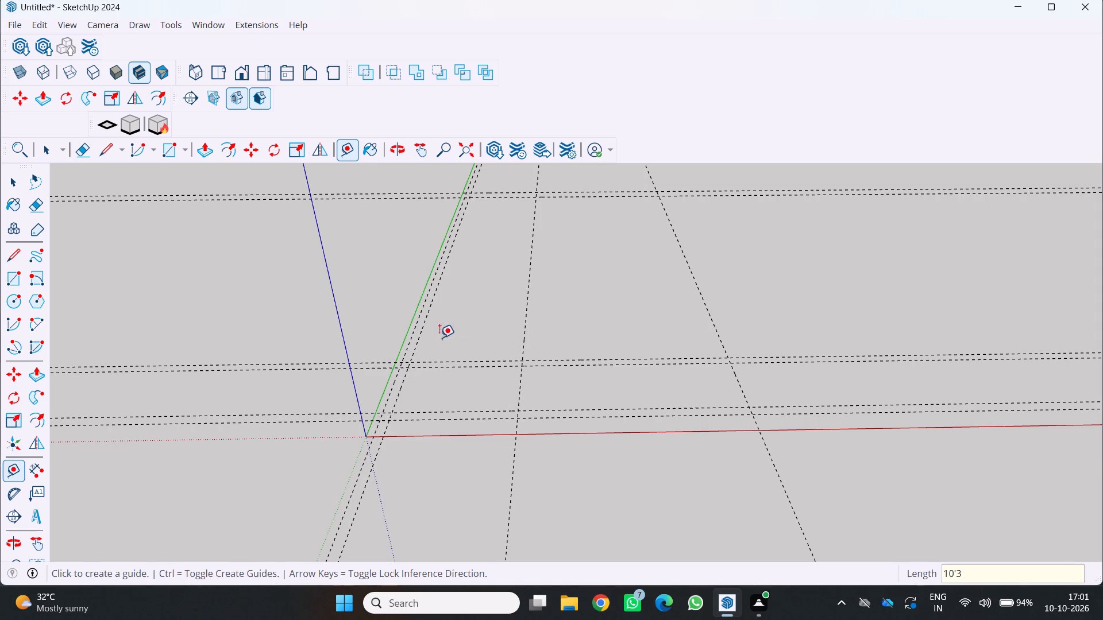
pyautogui.click(524, 328)
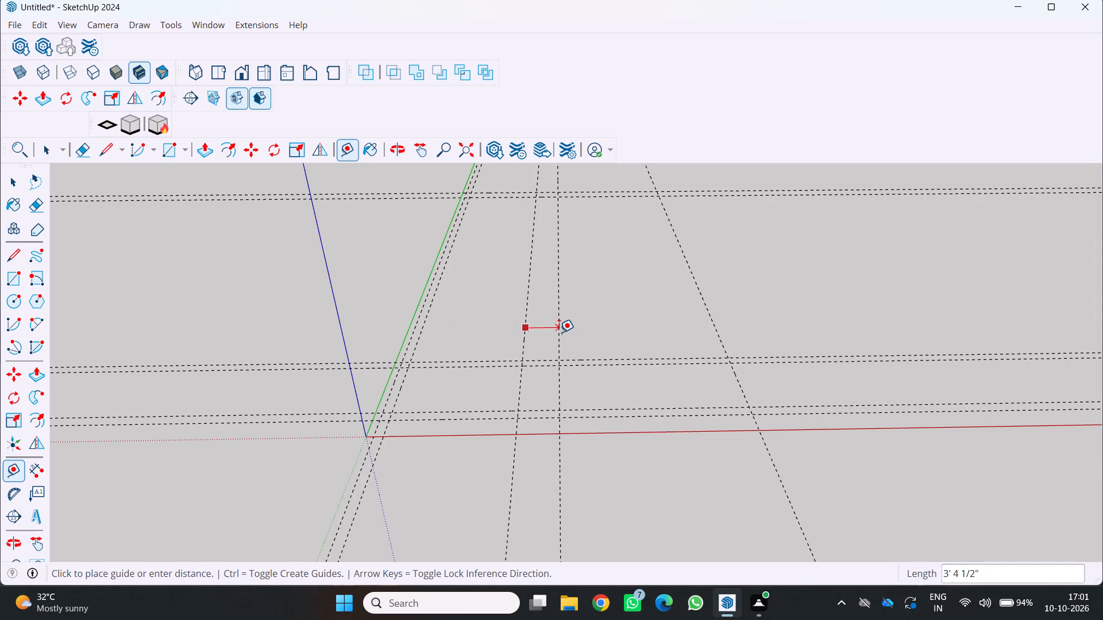
pyautogui.press('9')
pyautogui.press('Return')
# Examine the guide layout around the origin and the spacing of the crossing guide pairs.
pyautogui.scroll(-3, 471, 299)
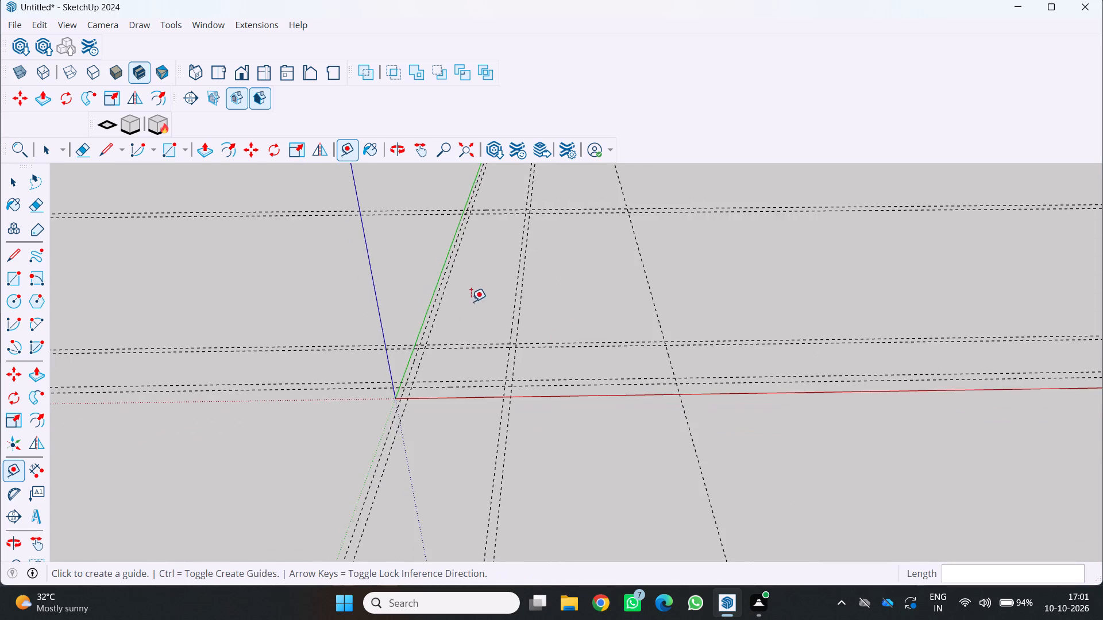
pyautogui.moveTo(485, 308); pyautogui.dragTo(521, 332, button='middle')
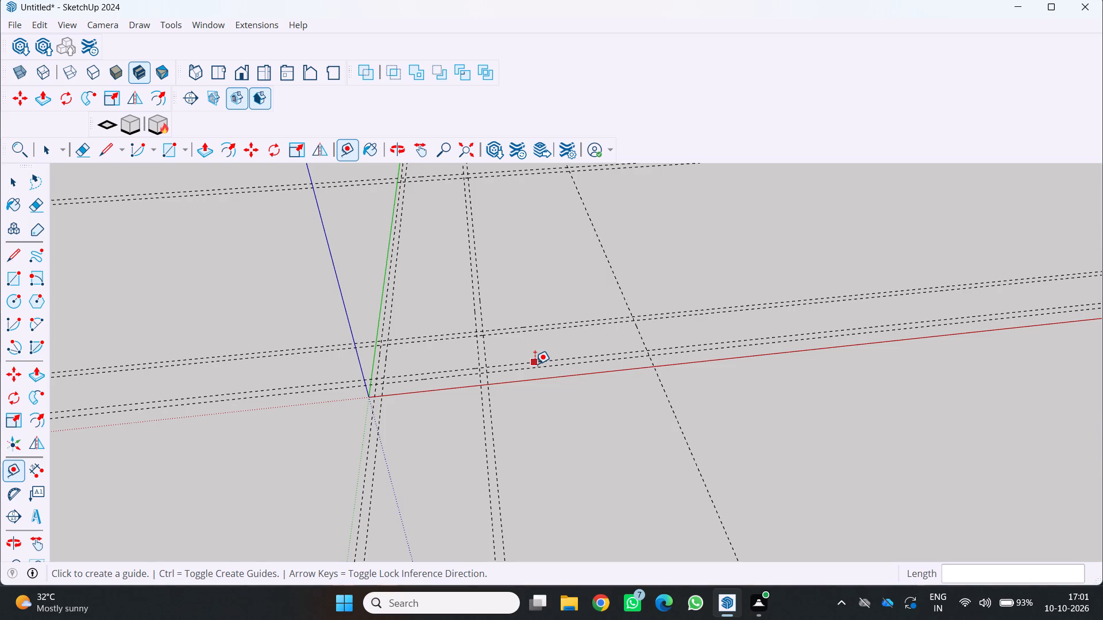
pyautogui.scroll(1, 541, 354)
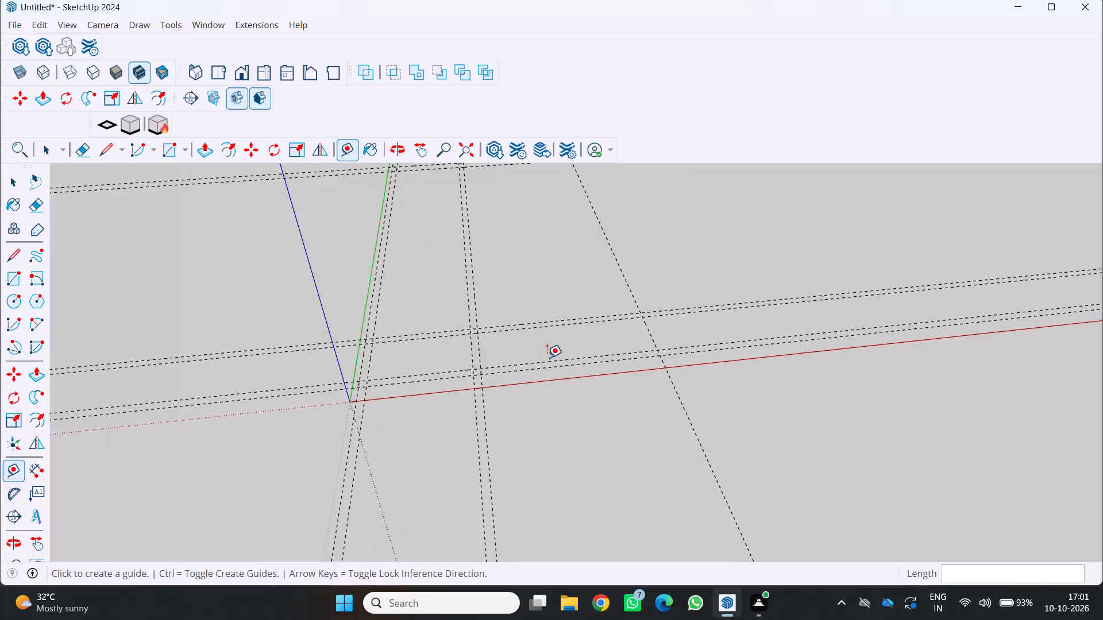
pyautogui.moveTo(541, 360); pyautogui.dragTo(526, 362, button='middle')
pyautogui.moveTo(526, 362); pyautogui.dragTo(499, 362, button='middle')
pyautogui.scroll(5, 508, 323)
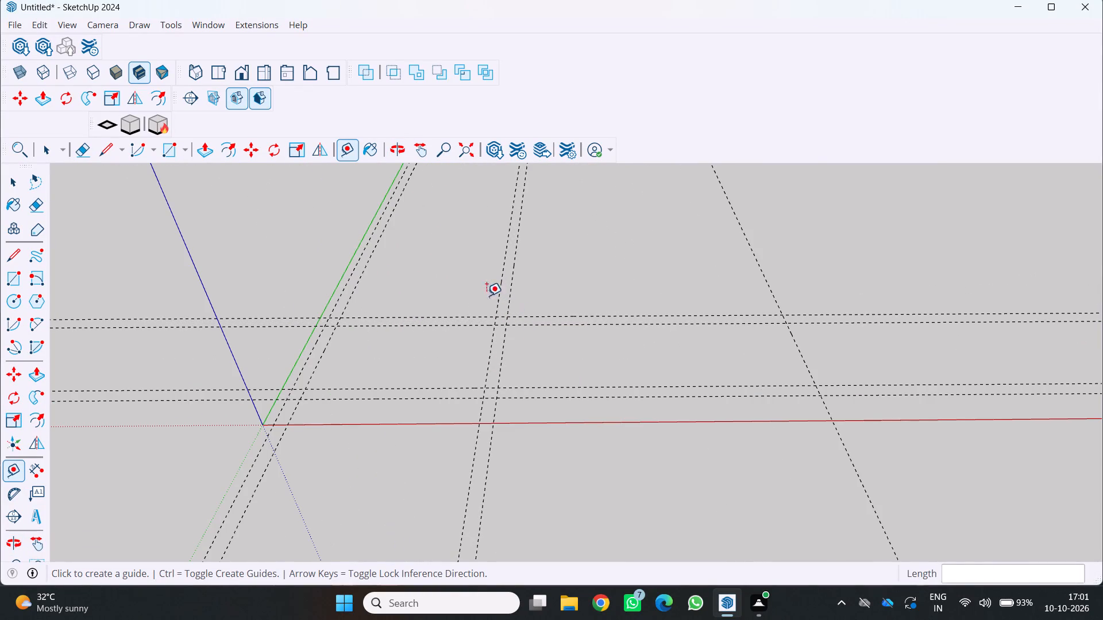
pyautogui.scroll(-7, 518, 374)
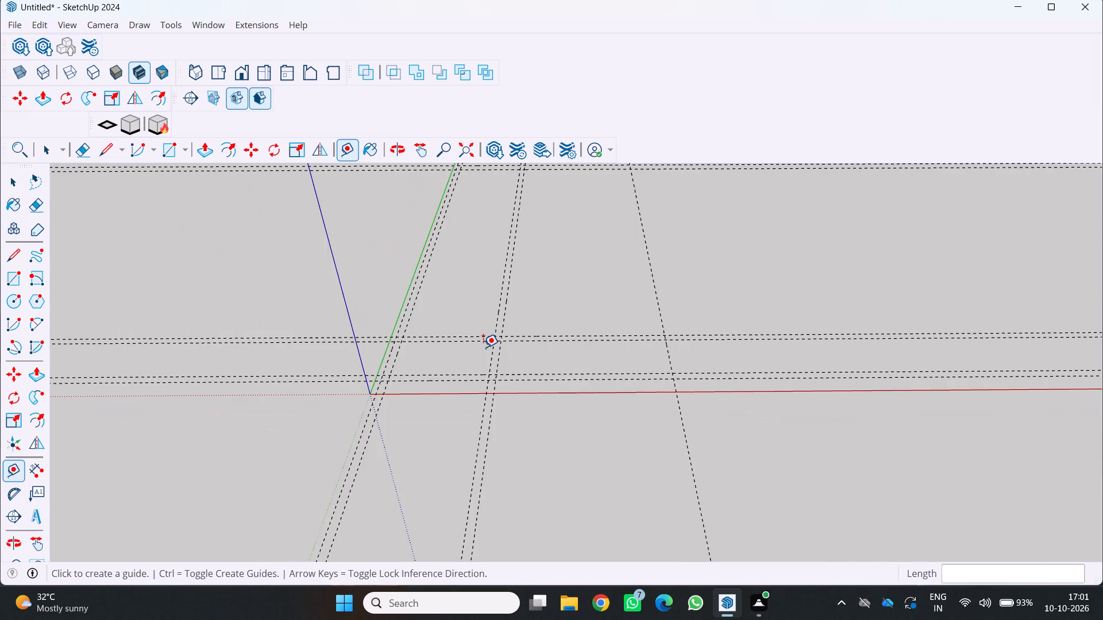
pyautogui.moveTo(511, 368); pyautogui.dragTo(531, 390, button='middle')
pyautogui.middleClick(530, 390)
pyautogui.scroll(-3, 511, 379)
pyautogui.moveTo(504, 377); pyautogui.dragTo(490, 369, button='middle')
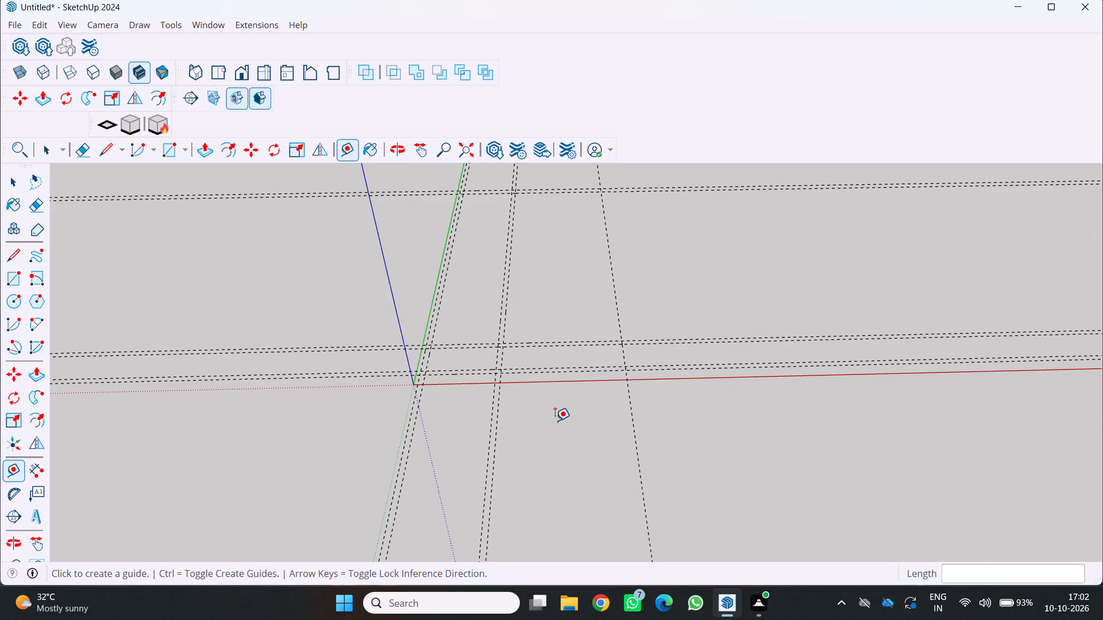
pyautogui.scroll(-2, 547, 421)
pyautogui.moveTo(554, 420); pyautogui.dragTo(546, 451, button='middle')
pyautogui.scroll(3, 551, 394)
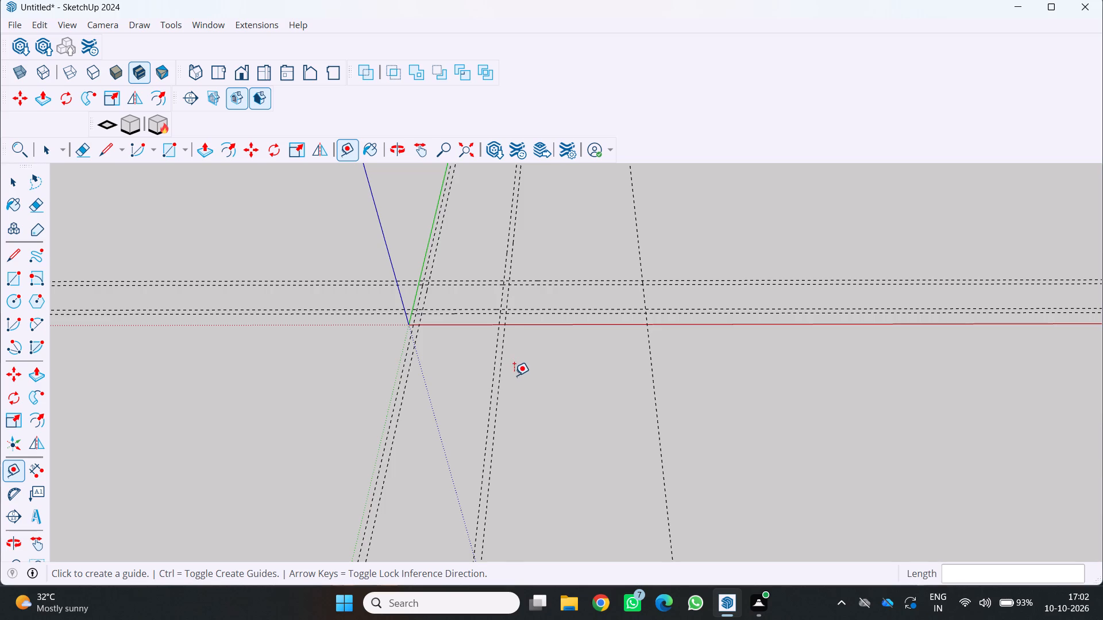
# Place a parallel guide 9" inward, toward the green axis, from the single boundary guide opposite that axis.
pyautogui.scroll(-3, 470, 332)
pyautogui.moveTo(468, 272); pyautogui.dragTo(500, 286, button='middle')
pyautogui.scroll(-3, 504, 285)
pyautogui.moveTo(496, 285); pyautogui.dragTo(454, 224, button='middle')
pyautogui.scroll(7, 489, 312)
pyautogui.scroll(4, 619, 393)
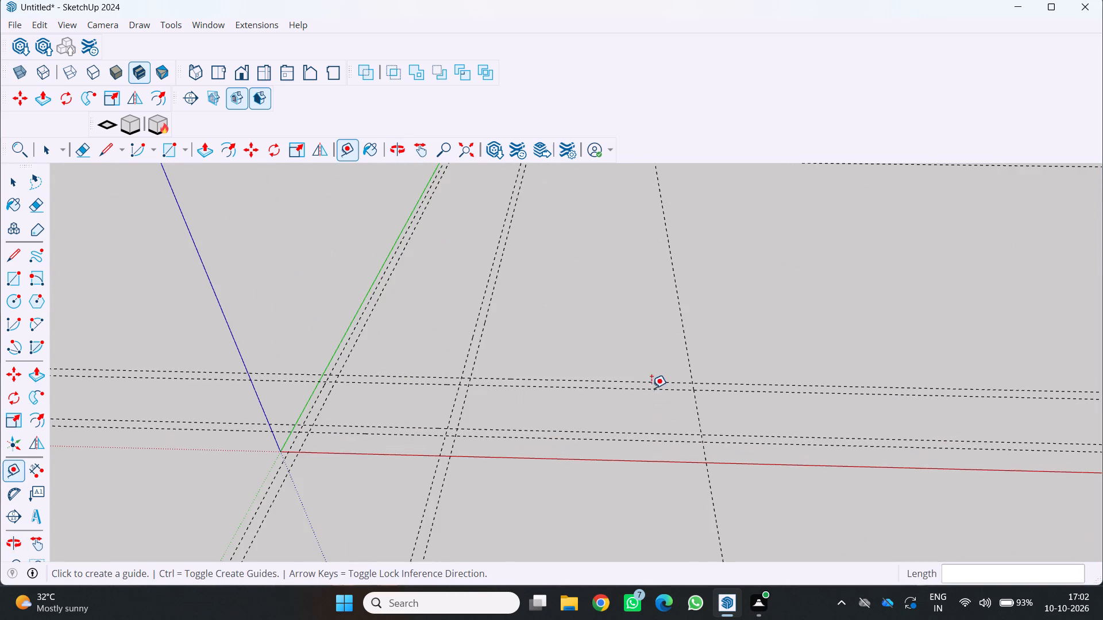
pyautogui.scroll(-5, 685, 393)
pyautogui.scroll(3, 671, 369)
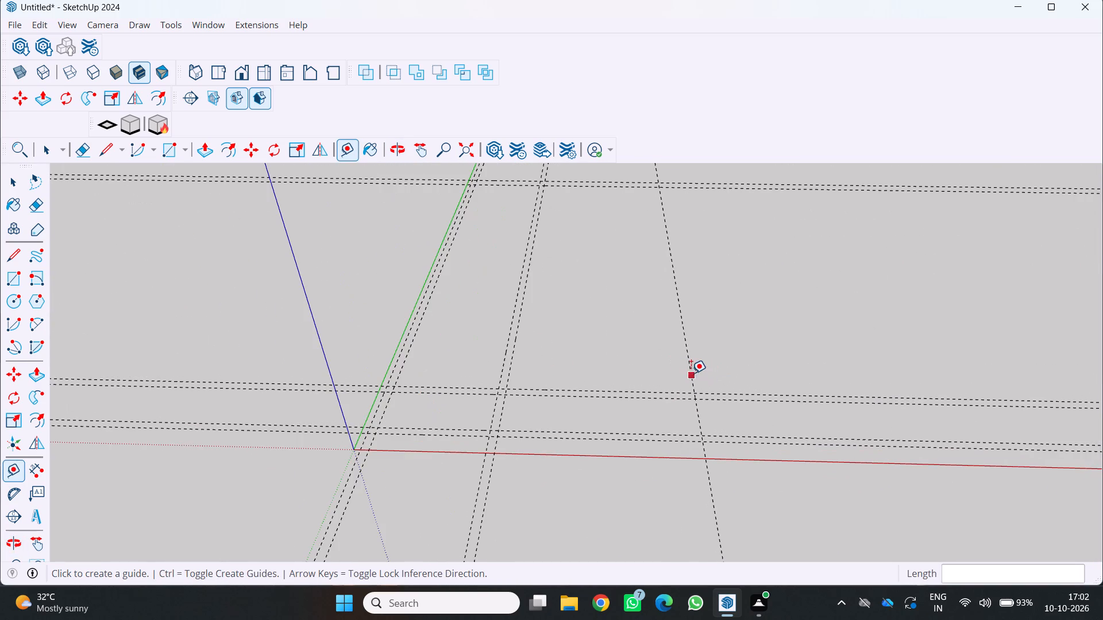
pyautogui.click(687, 371)
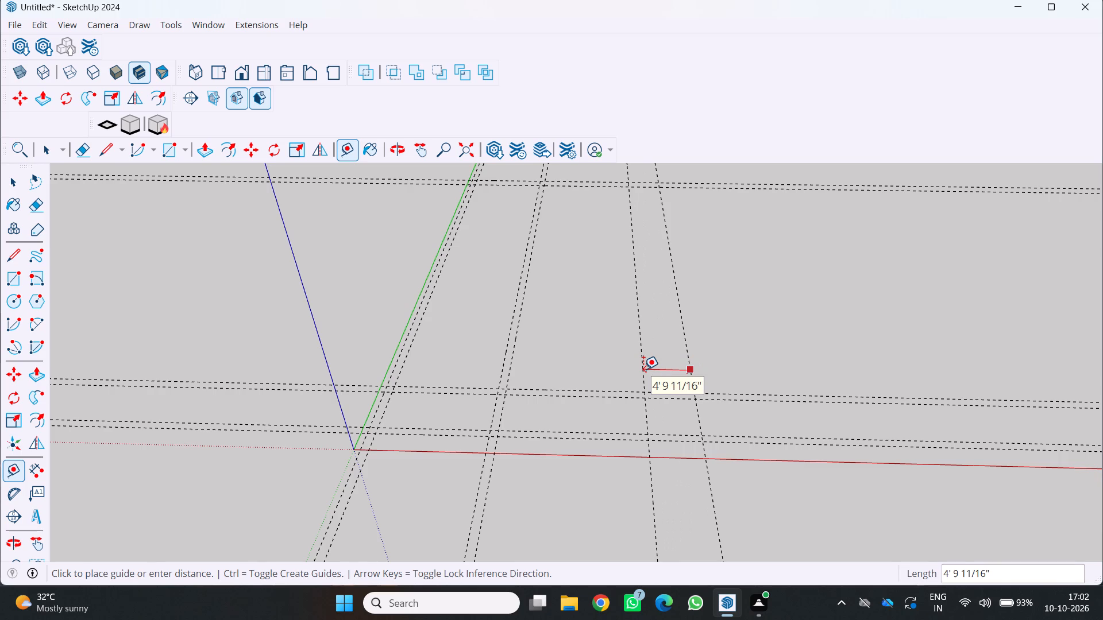
pyautogui.press('9')
pyautogui.press('Return')
# Place a parallel guide 13' toward the green axis from the inner guide of the far boundary pair.
pyautogui.scroll(-2, 560, 493)
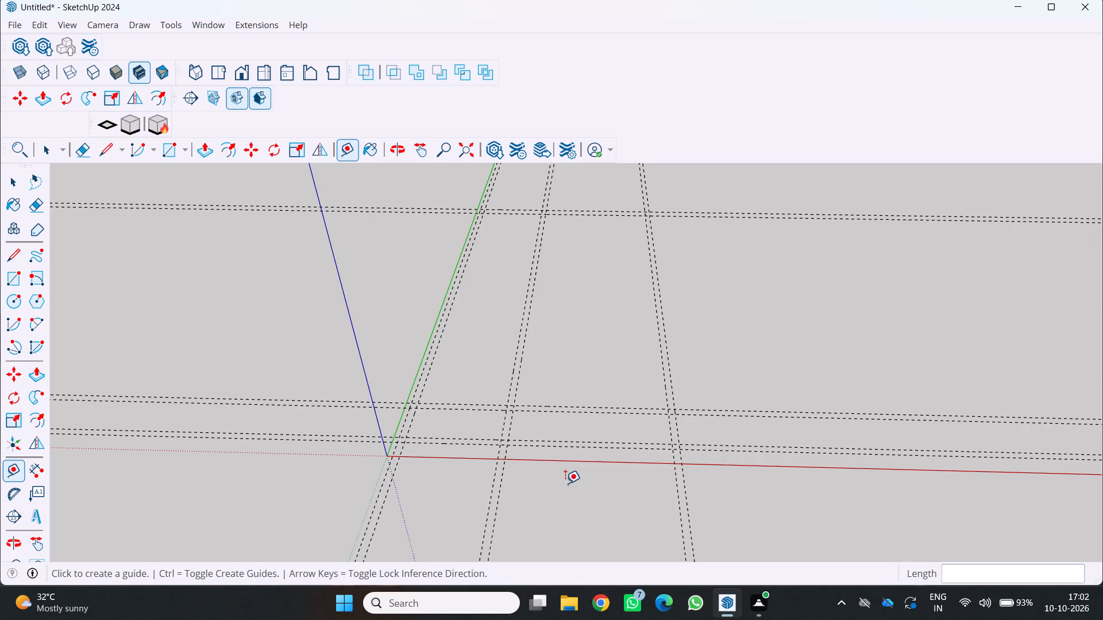
pyautogui.click(663, 376)
pyautogui.press('1')
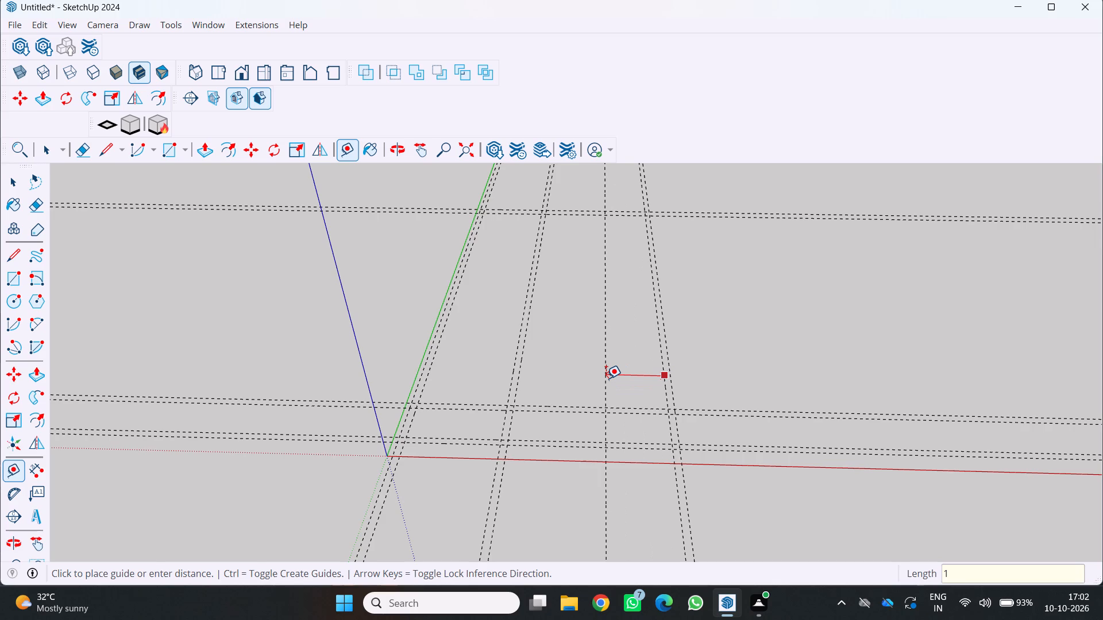
pyautogui.write("3'")
pyautogui.press('Return')
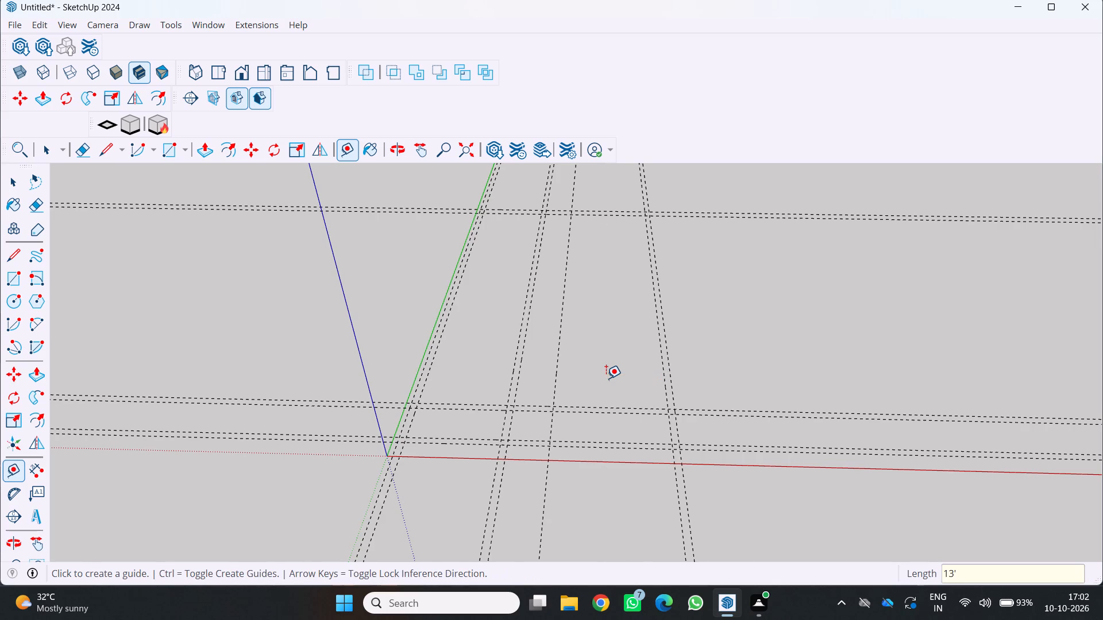
# Place a parallel guide 9" toward the green axis from the 13' offset guide.
pyautogui.click(553, 382)
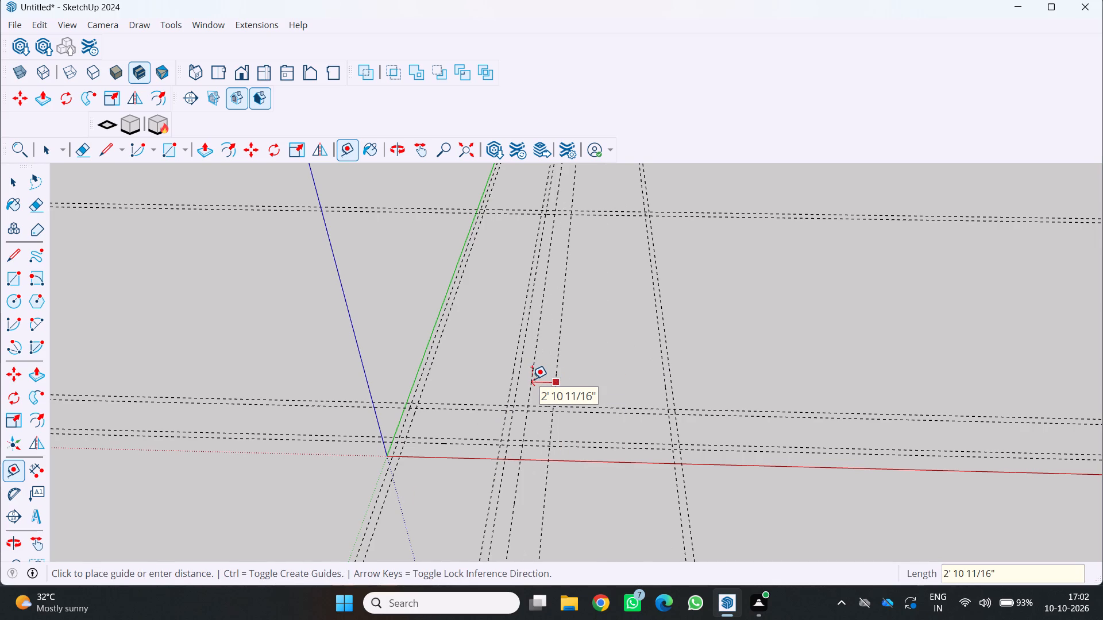
pyautogui.press('9')
pyautogui.press('Return')
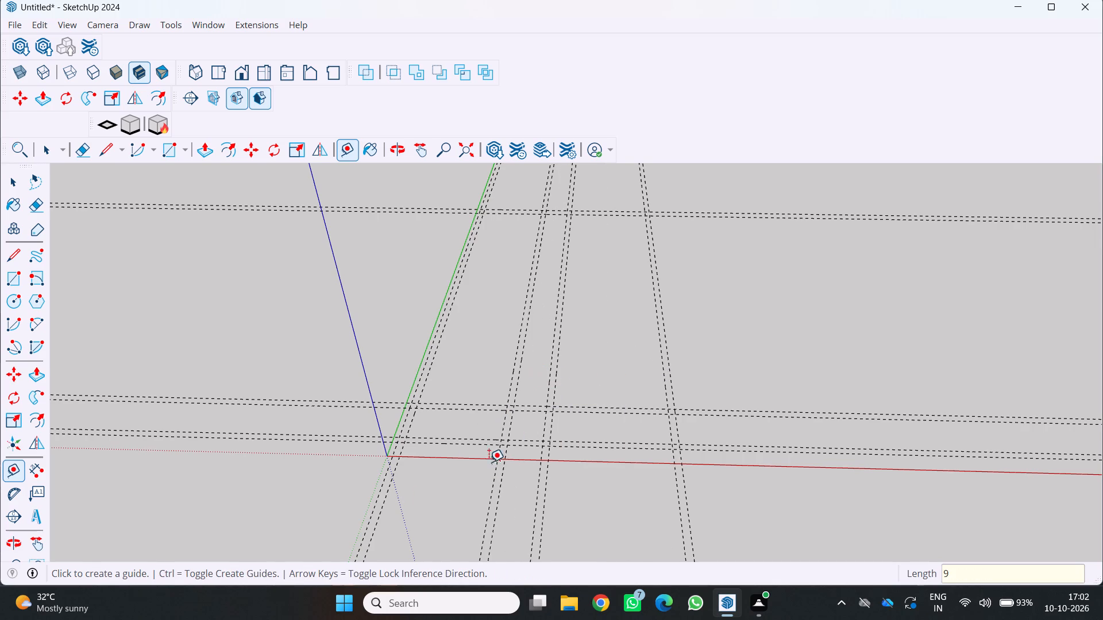
# Examine the guide grid from several angles, checking the wall pairs and their intersections near the axes.
pyautogui.scroll(-2, 388, 255)
pyautogui.moveTo(412, 264); pyautogui.dragTo(448, 284, button='middle')
pyautogui.scroll(2, 396, 226)
pyautogui.moveTo(392, 229); pyautogui.dragTo(328, 211, button='middle')
pyautogui.scroll(2, 443, 401)
pyautogui.scroll(1, 493, 437)
pyautogui.scroll(-4, 526, 475)
pyautogui.scroll(2, 497, 232)
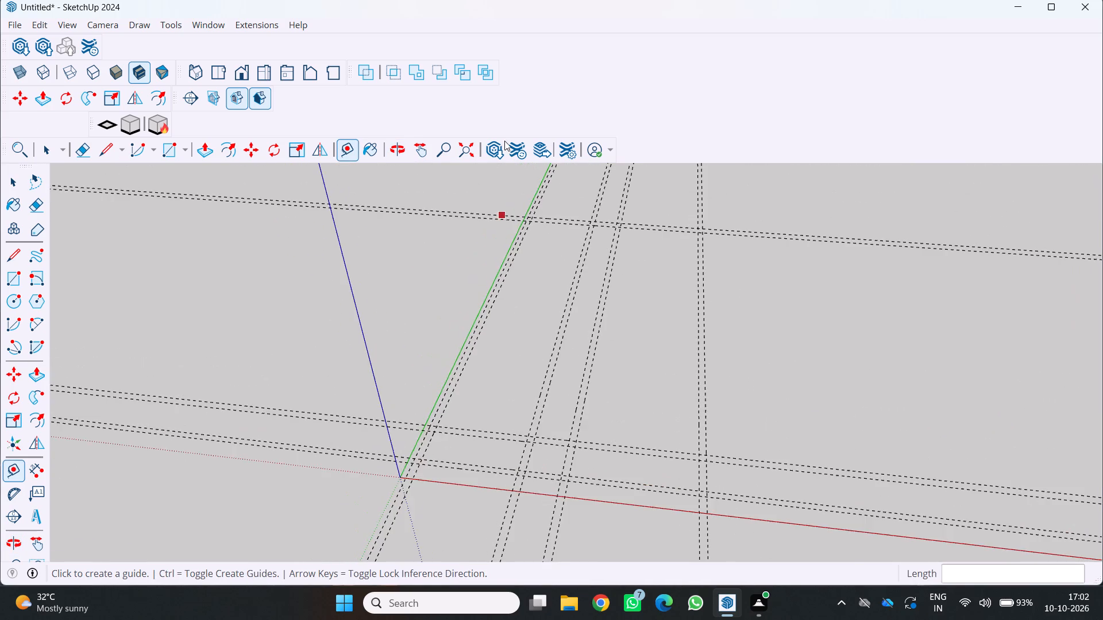
pyautogui.scroll(3, 504, 141)
pyautogui.scroll(1, 443, 149)
pyautogui.scroll(-2, 500, 242)
pyautogui.moveTo(500, 245); pyautogui.dragTo(519, 284, button='middle')
pyautogui.scroll(-1, 531, 336)
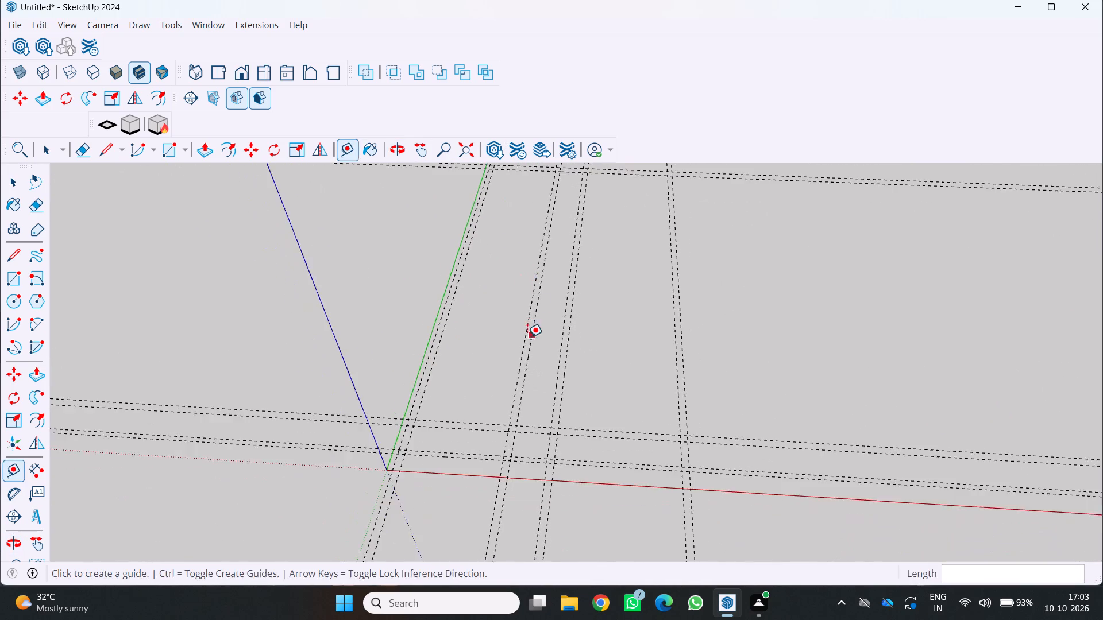
pyautogui.moveTo(526, 337); pyautogui.dragTo(429, 275, button='middle')
pyautogui.moveTo(431, 275); pyautogui.dragTo(451, 281, button='middle')
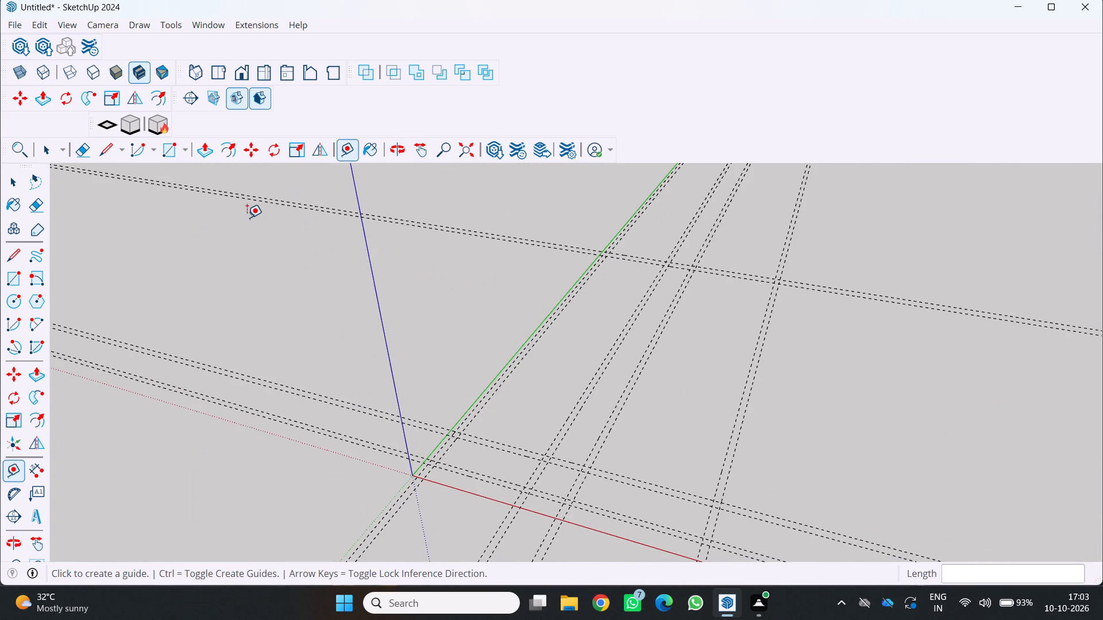
pyautogui.scroll(-3, 327, 278)
pyautogui.moveTo(333, 283); pyautogui.dragTo(422, 305, button='middle')
pyautogui.scroll(4, 429, 466)
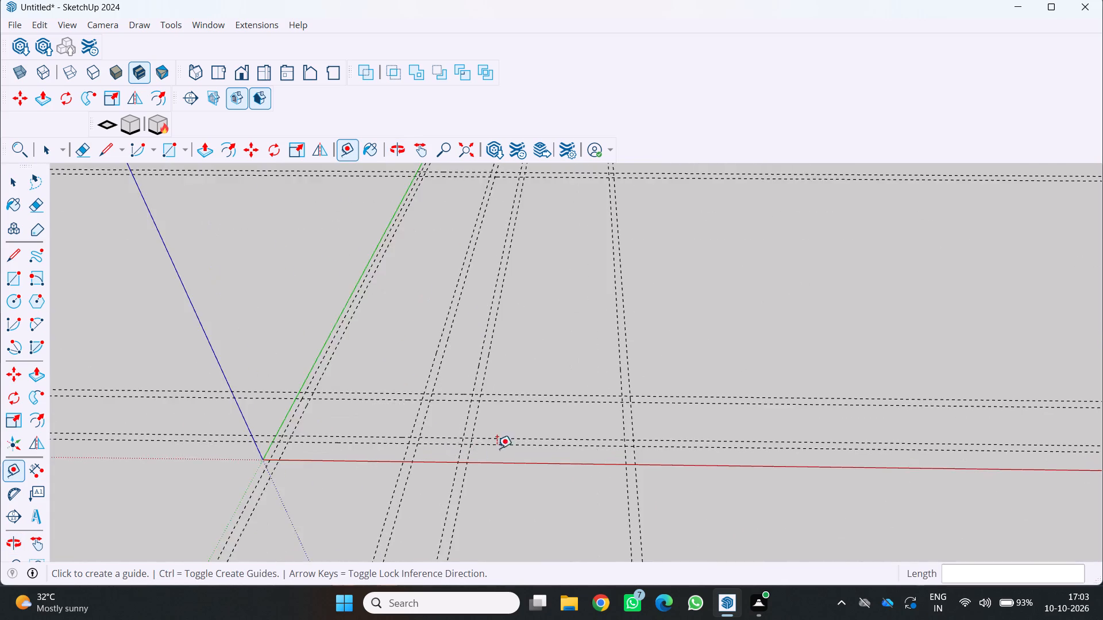
pyautogui.scroll(3, 497, 448)
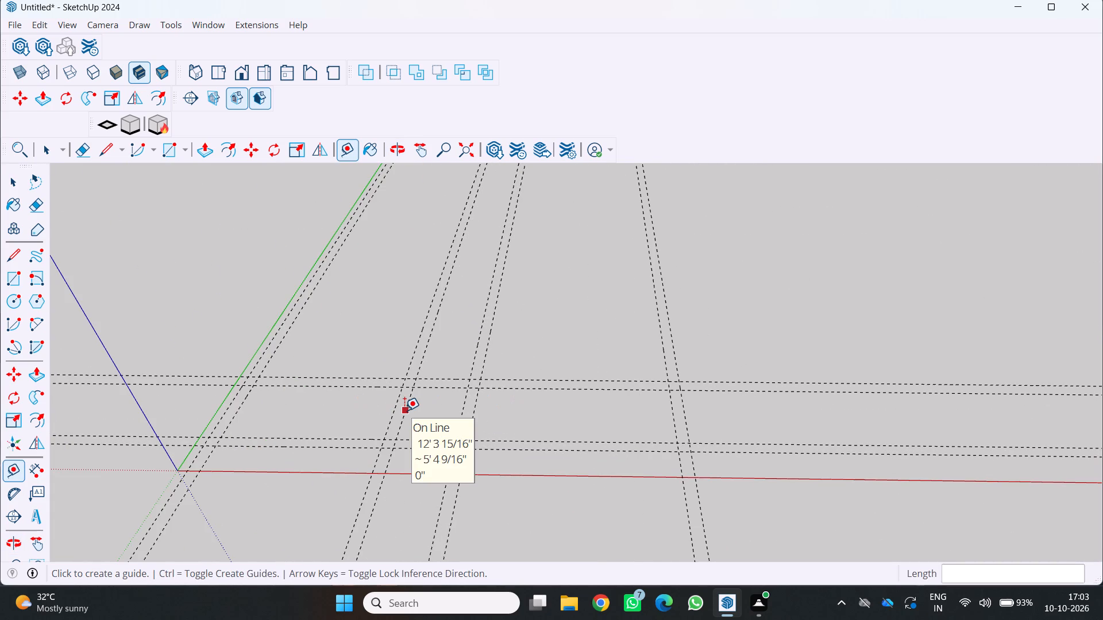
pyautogui.scroll(-3, 411, 415)
pyautogui.scroll(-4, 377, 383)
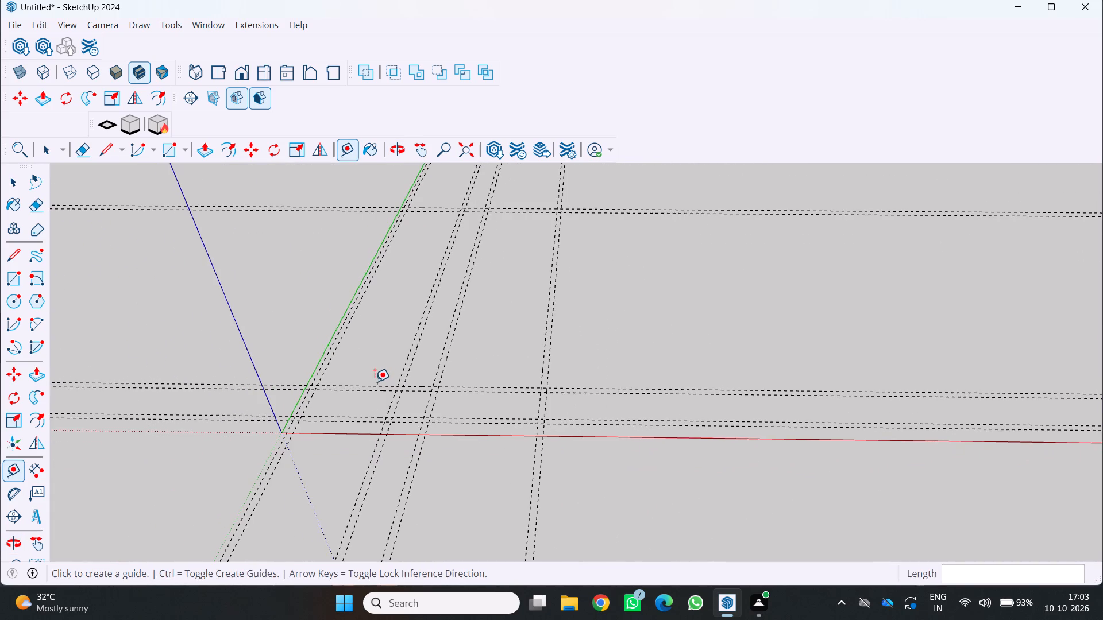
pyautogui.moveTo(373, 381); pyautogui.dragTo(397, 389, button='middle')
pyautogui.scroll(2, 264, 130)
pyautogui.scroll(2, 320, 209)
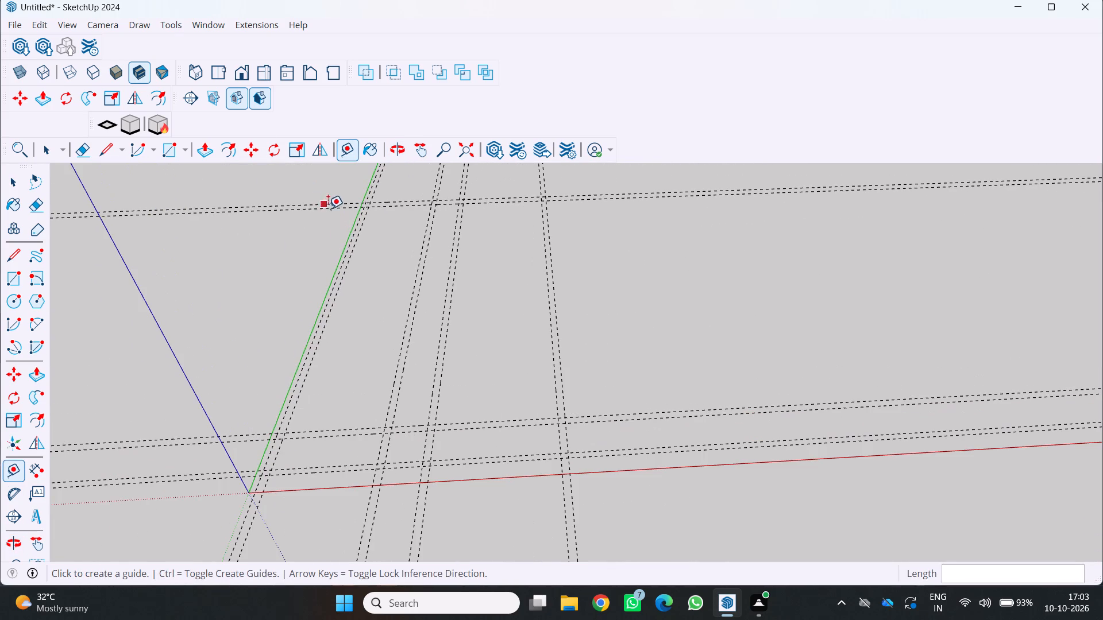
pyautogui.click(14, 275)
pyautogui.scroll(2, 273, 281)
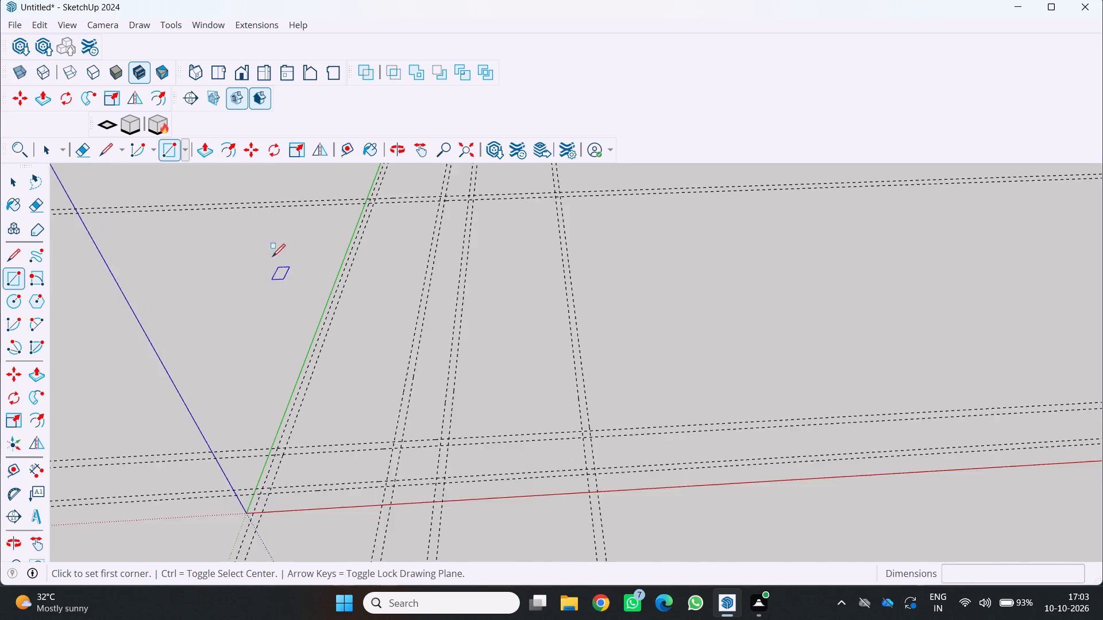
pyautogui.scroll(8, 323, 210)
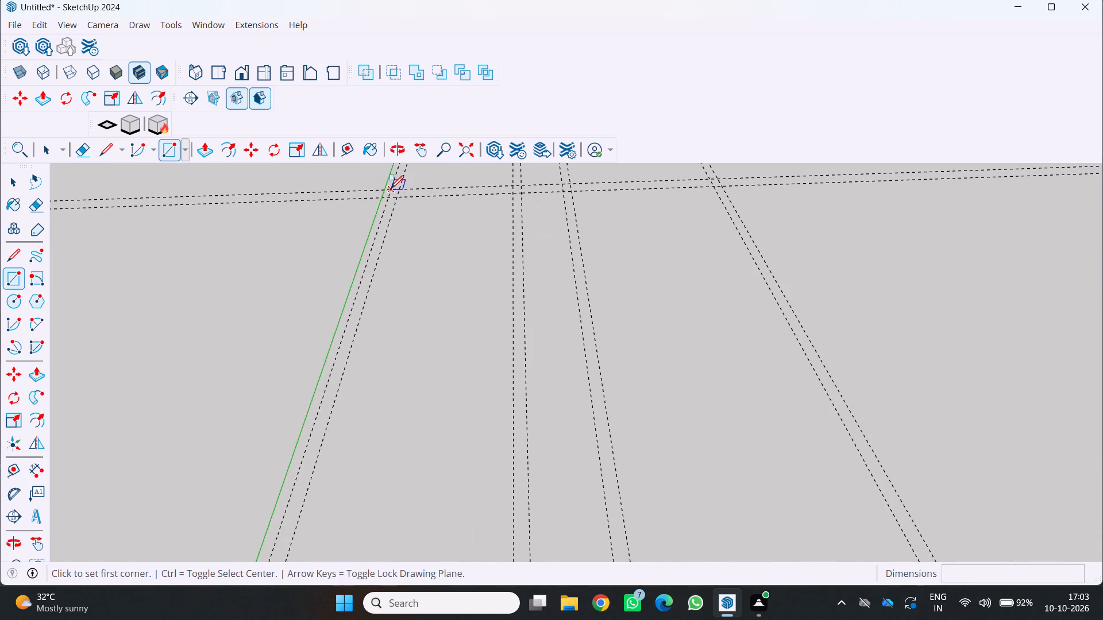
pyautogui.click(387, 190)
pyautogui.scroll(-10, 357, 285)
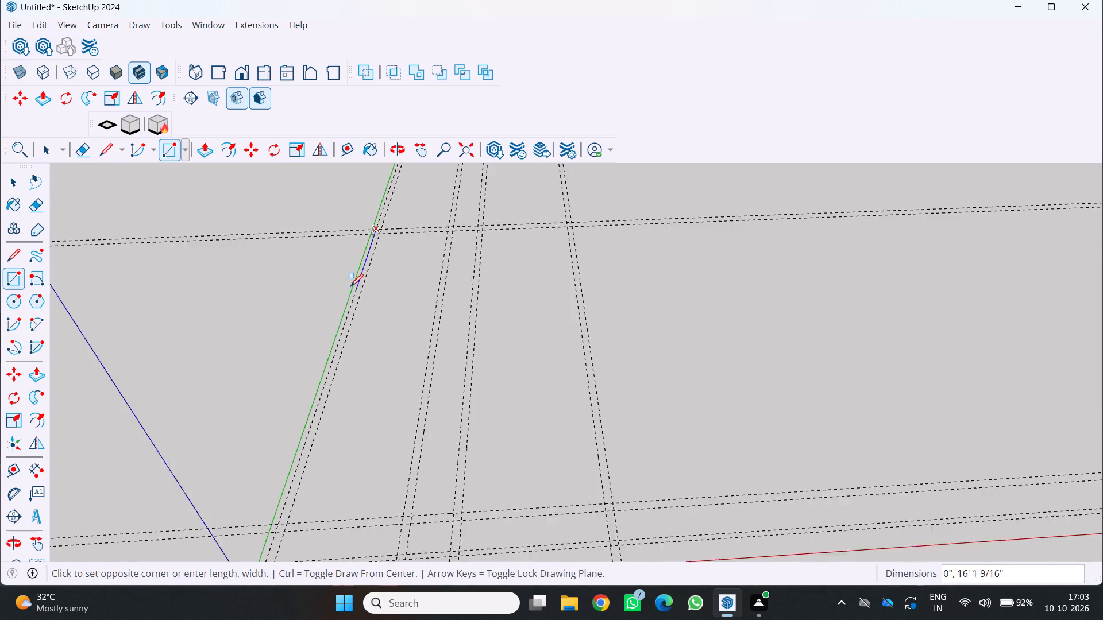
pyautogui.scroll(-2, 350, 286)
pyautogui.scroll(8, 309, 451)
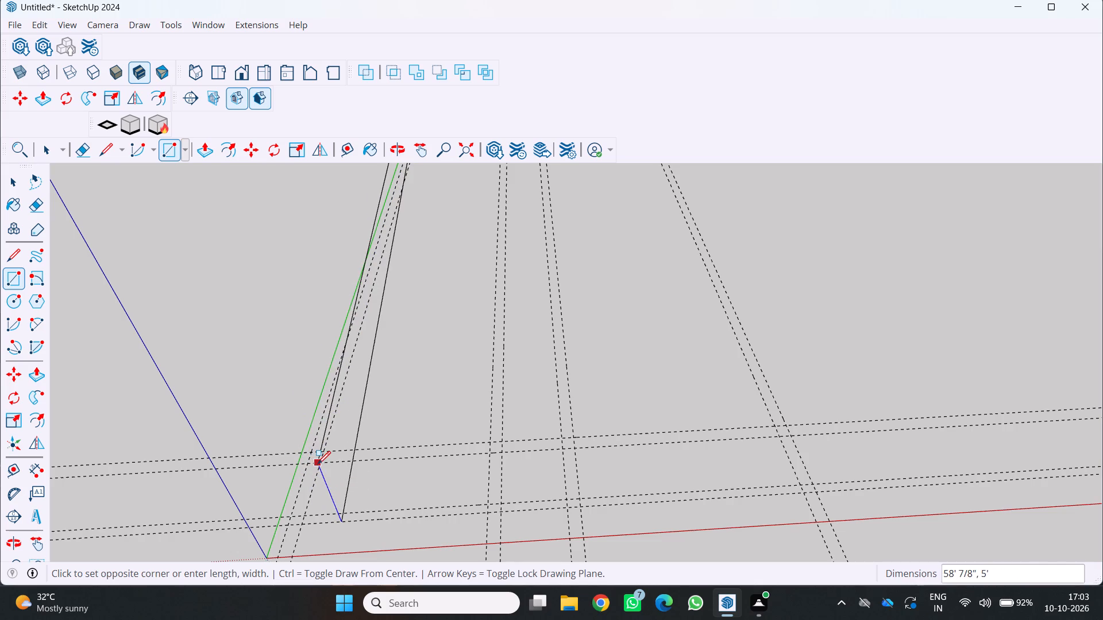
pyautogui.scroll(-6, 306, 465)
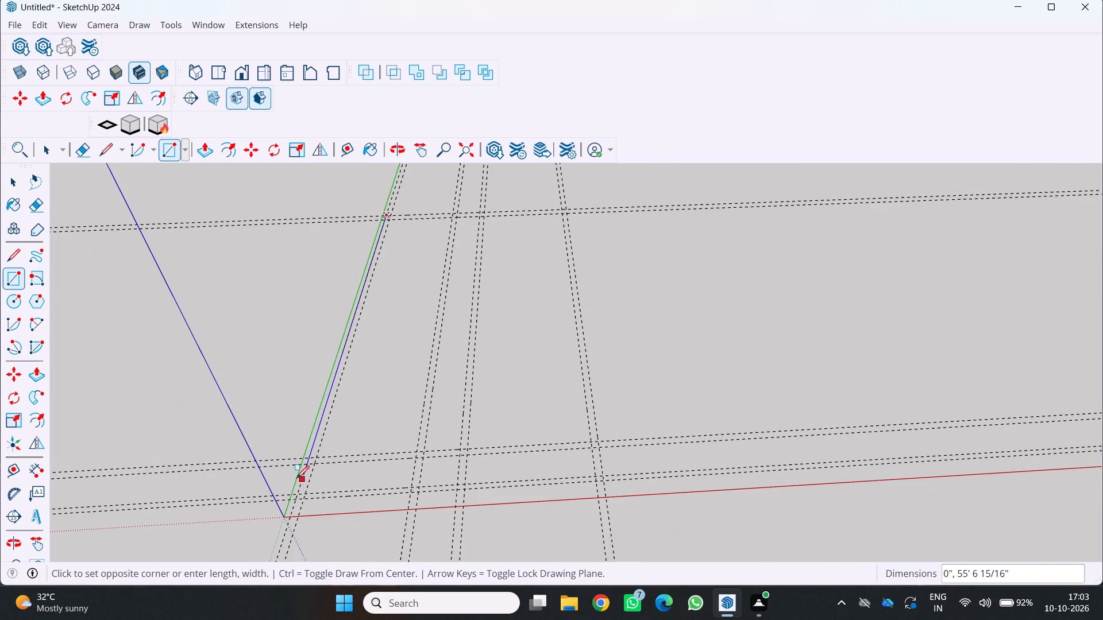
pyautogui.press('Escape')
# Draw a horizontal wall rectangle 9" wide and about 58' long between the guide pair beside the green axis.
pyautogui.press('r')
pyautogui.scroll(3, 319, 417)
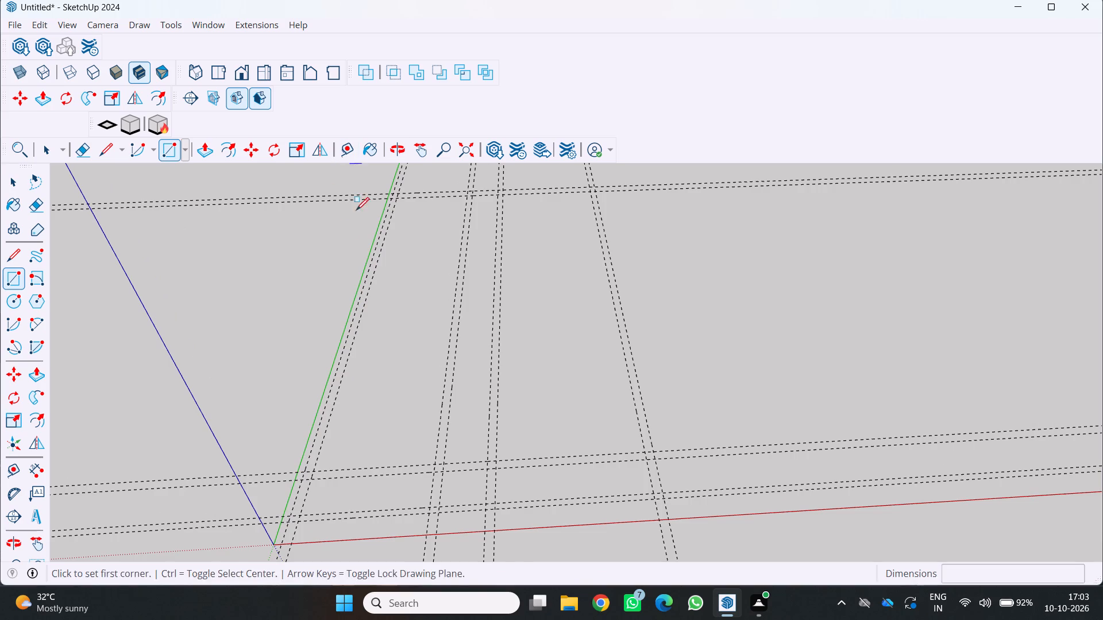
pyautogui.moveTo(356, 238); pyautogui.dragTo(412, 302, button='middle')
pyautogui.scroll(-5, 344, 270)
pyautogui.moveTo(336, 269); pyautogui.dragTo(287, 235, button='middle')
pyautogui.middleClick(287, 235)
pyautogui.scroll(7, 332, 227)
pyautogui.scroll(7, 385, 201)
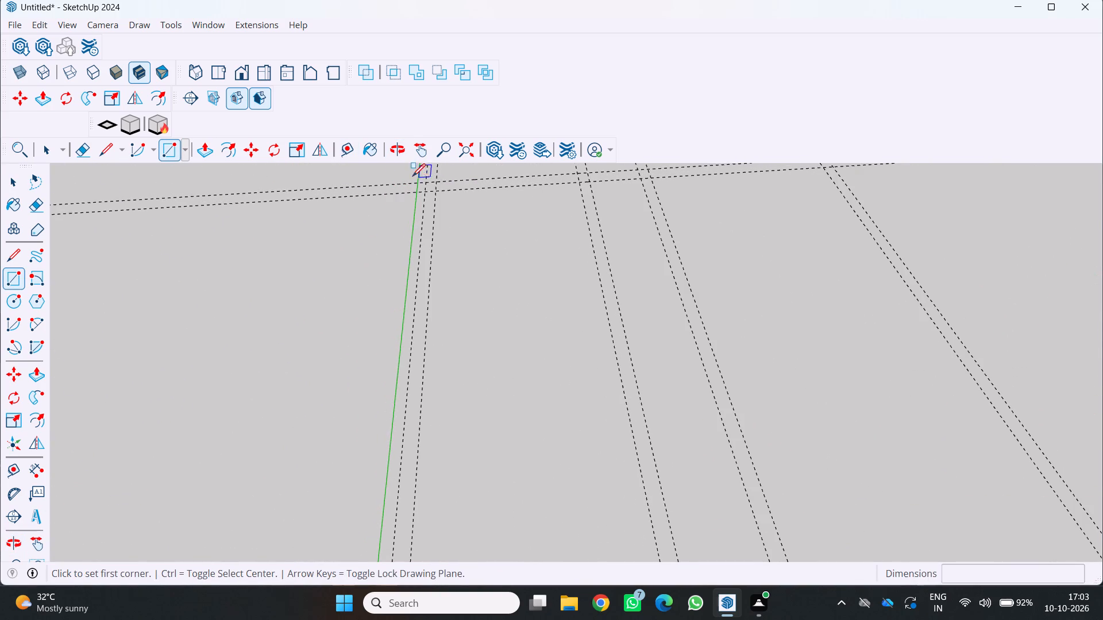
pyautogui.scroll(3, 418, 188)
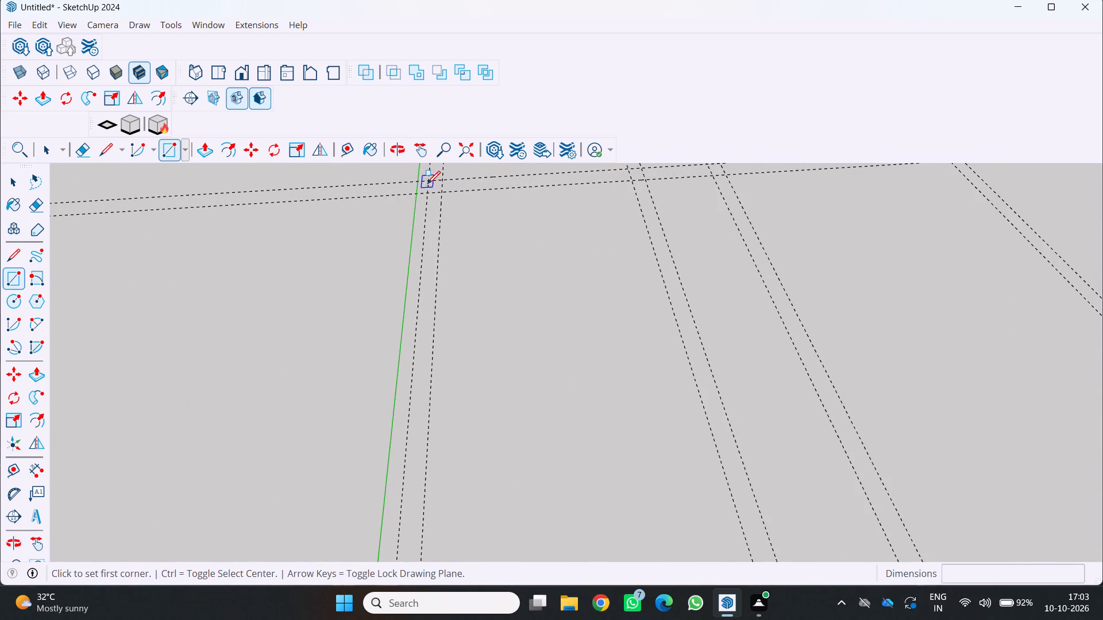
pyautogui.moveTo(429, 182); pyautogui.dragTo(429, 188)
pyautogui.scroll(-11, 409, 366)
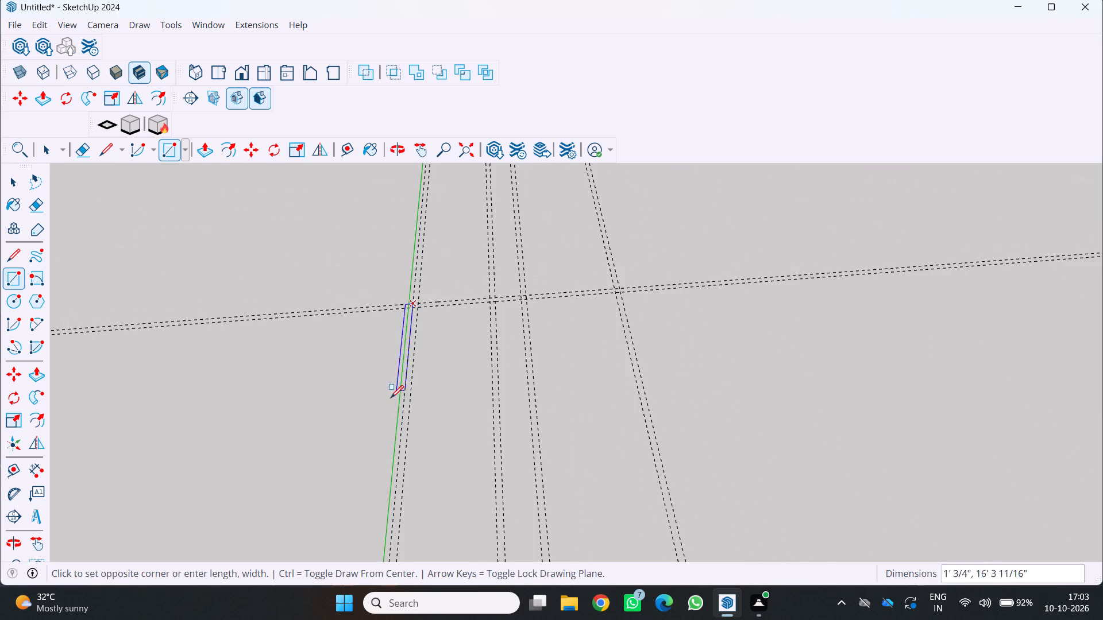
pyautogui.scroll(-9, 391, 398)
pyautogui.moveTo(383, 441); pyautogui.dragTo(381, 400, button='middle')
pyautogui.scroll(-4, 381, 400)
pyautogui.scroll(2, 370, 555)
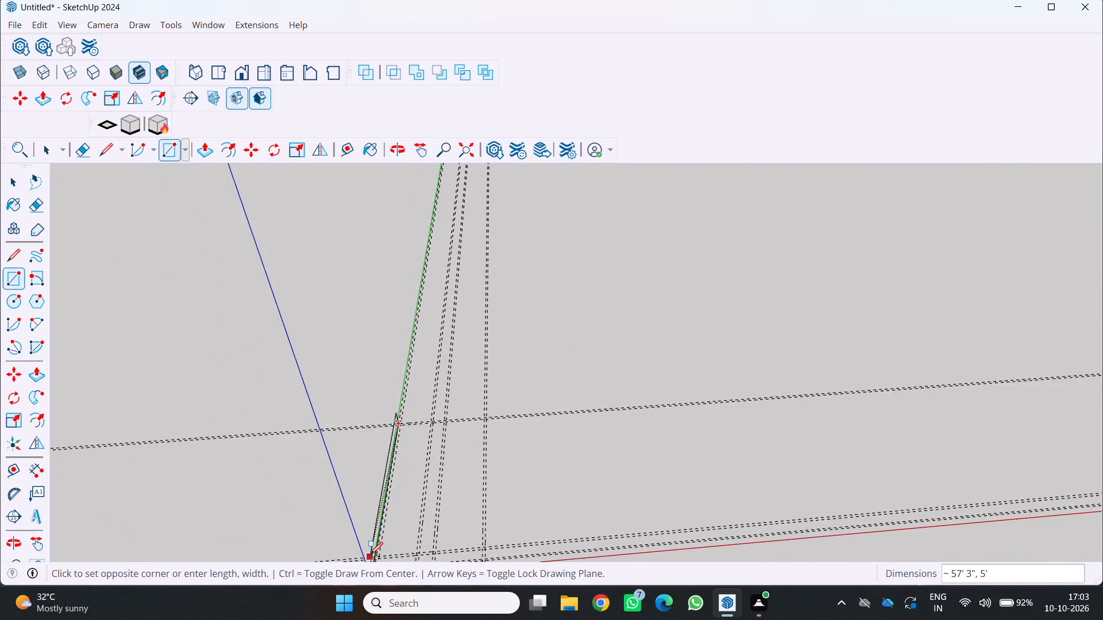
pyautogui.scroll(1, 382, 547)
pyautogui.moveTo(382, 547); pyautogui.dragTo(394, 533, button='middle')
pyautogui.scroll(-8, 394, 531)
pyautogui.middleClick(394, 536)
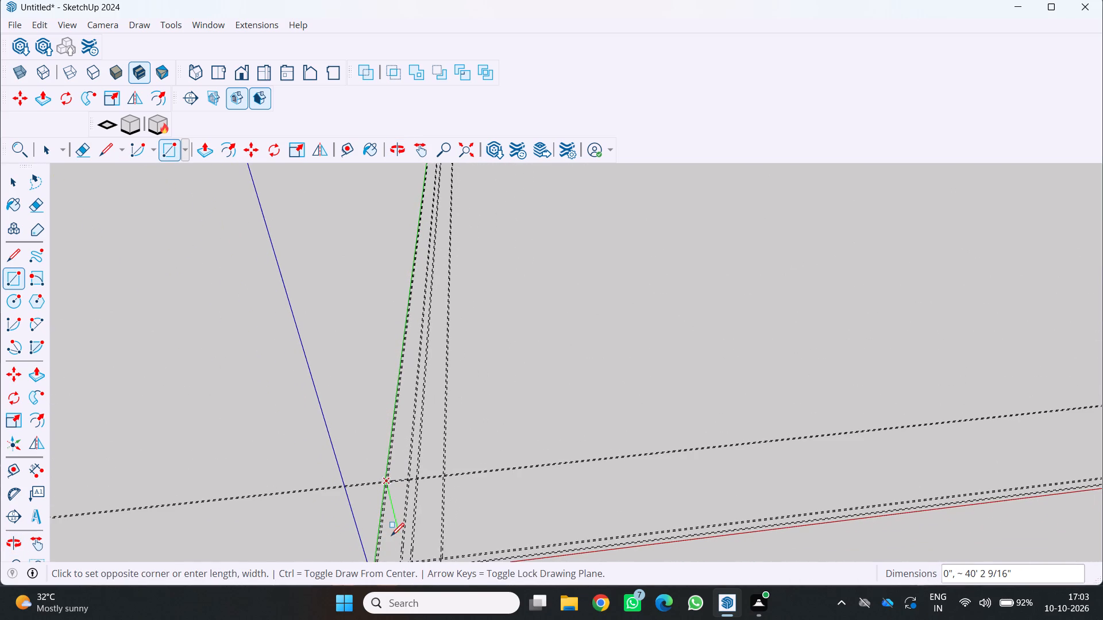
pyautogui.keyDown('shift'); pyautogui.moveTo(393, 531); pyautogui.dragTo(379, 358, button='middle'); pyautogui.keyUp('shift')
pyautogui.keyDown('shift'); pyautogui.middleClick(379, 358); pyautogui.keyUp('shift')
pyautogui.scroll(5, 372, 377)
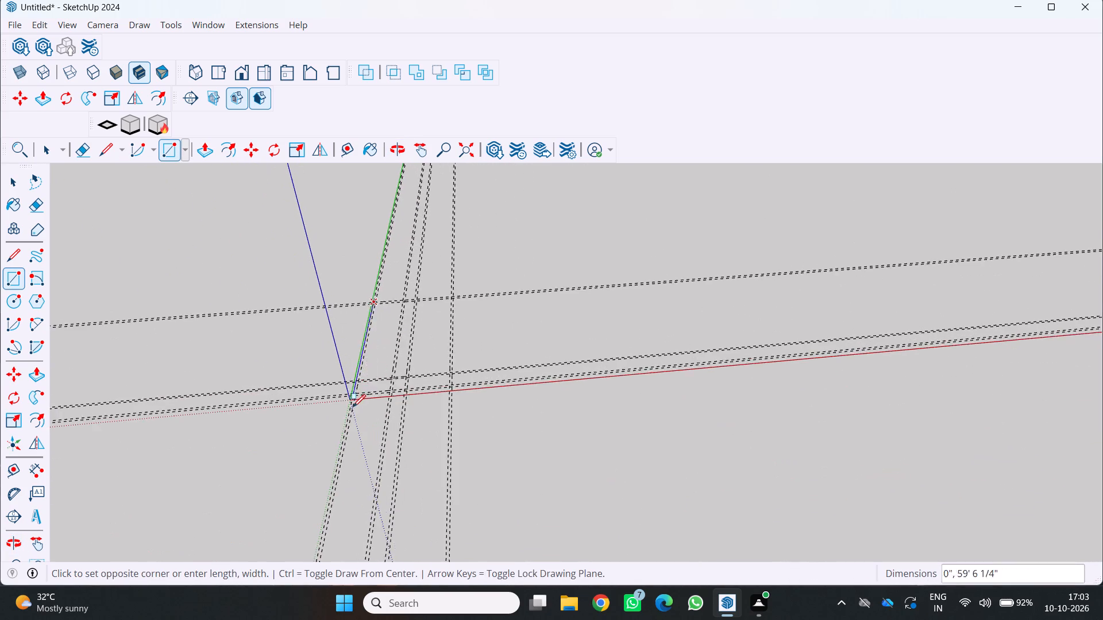
pyautogui.scroll(13, 353, 407)
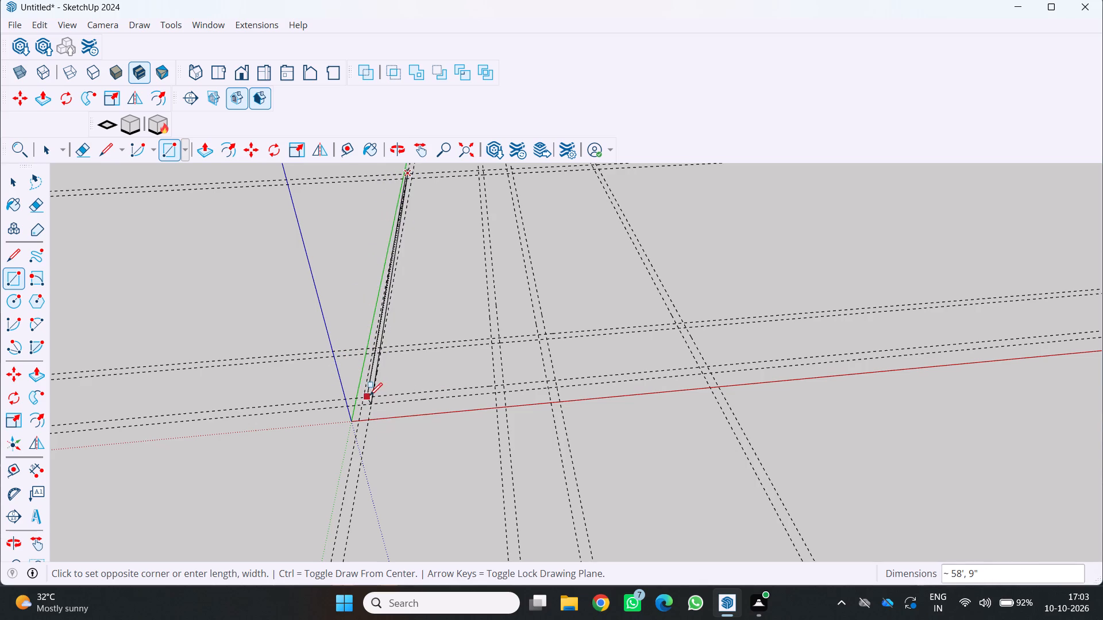
pyautogui.press('Up')
pyautogui.scroll(2, 367, 394)
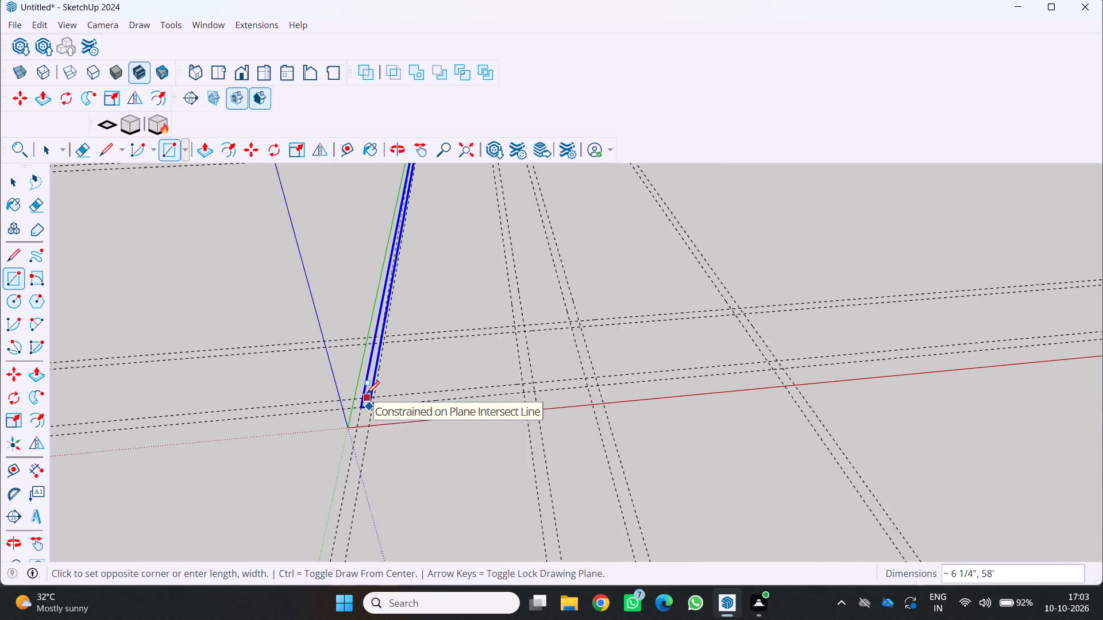
pyautogui.scroll(4, 367, 394)
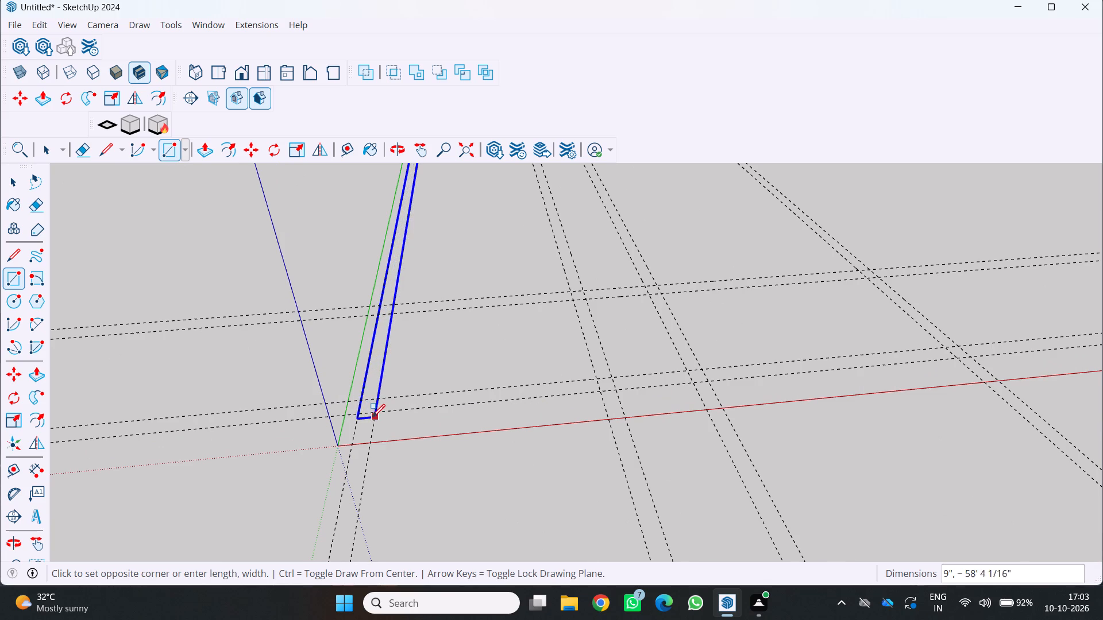
pyautogui.click(373, 414)
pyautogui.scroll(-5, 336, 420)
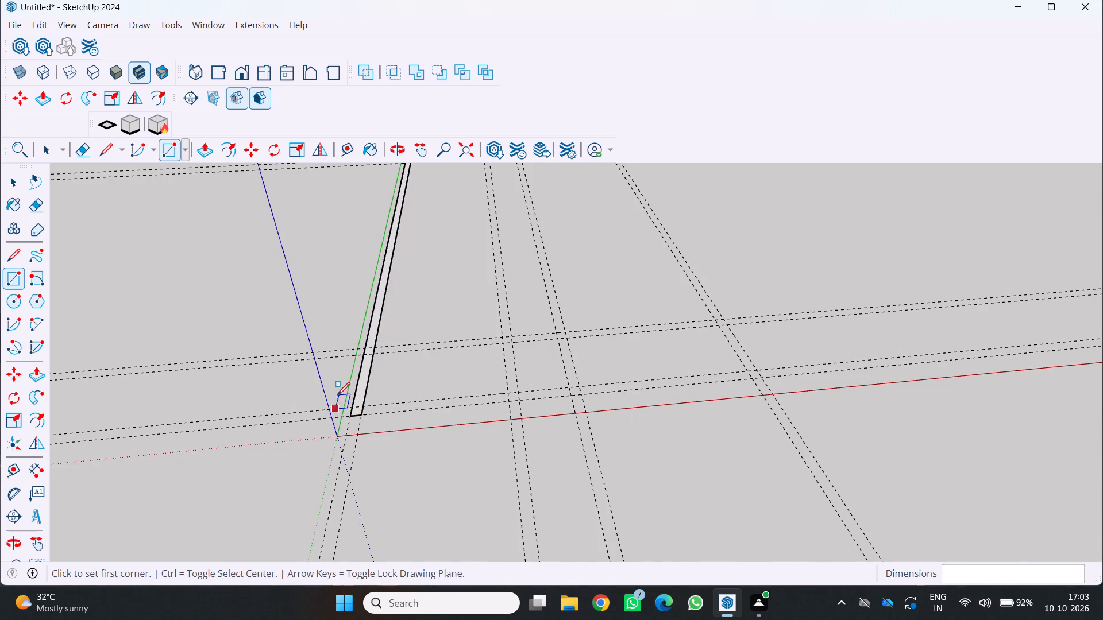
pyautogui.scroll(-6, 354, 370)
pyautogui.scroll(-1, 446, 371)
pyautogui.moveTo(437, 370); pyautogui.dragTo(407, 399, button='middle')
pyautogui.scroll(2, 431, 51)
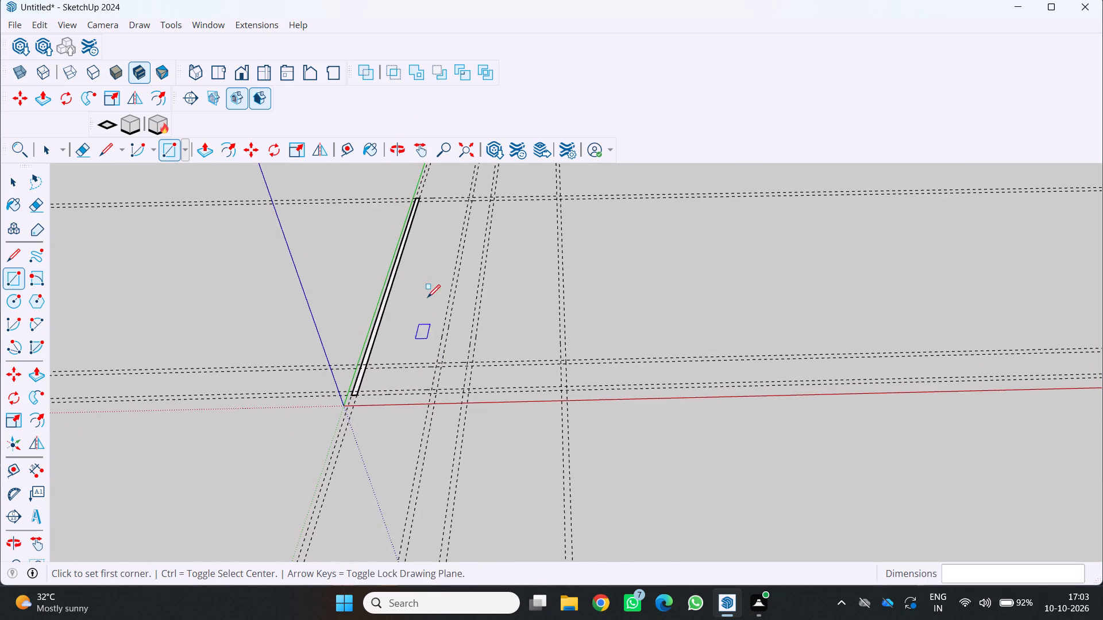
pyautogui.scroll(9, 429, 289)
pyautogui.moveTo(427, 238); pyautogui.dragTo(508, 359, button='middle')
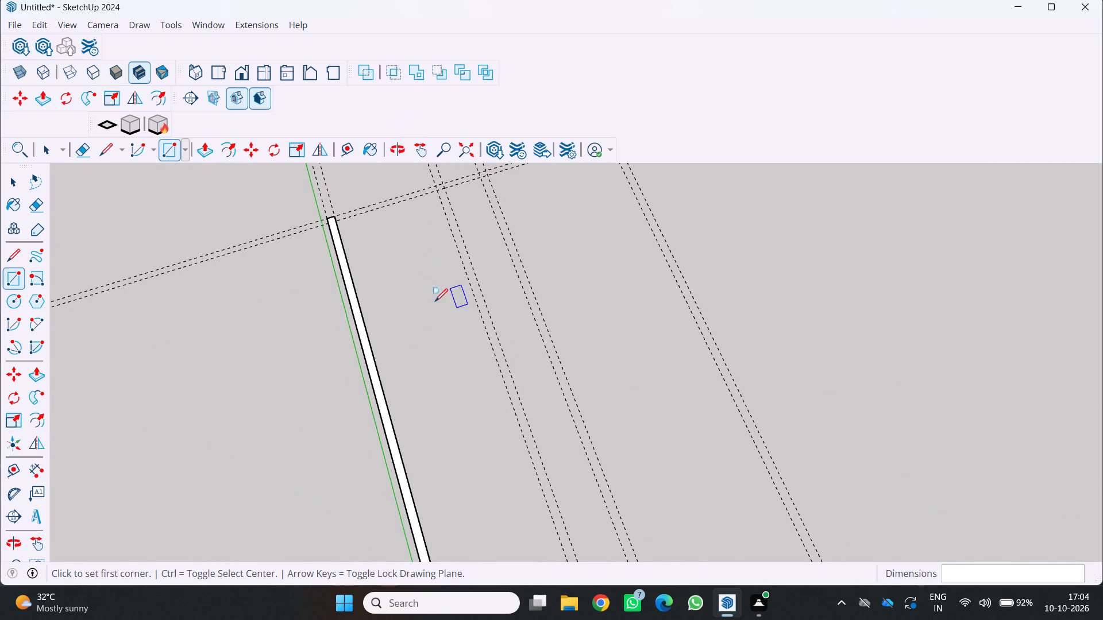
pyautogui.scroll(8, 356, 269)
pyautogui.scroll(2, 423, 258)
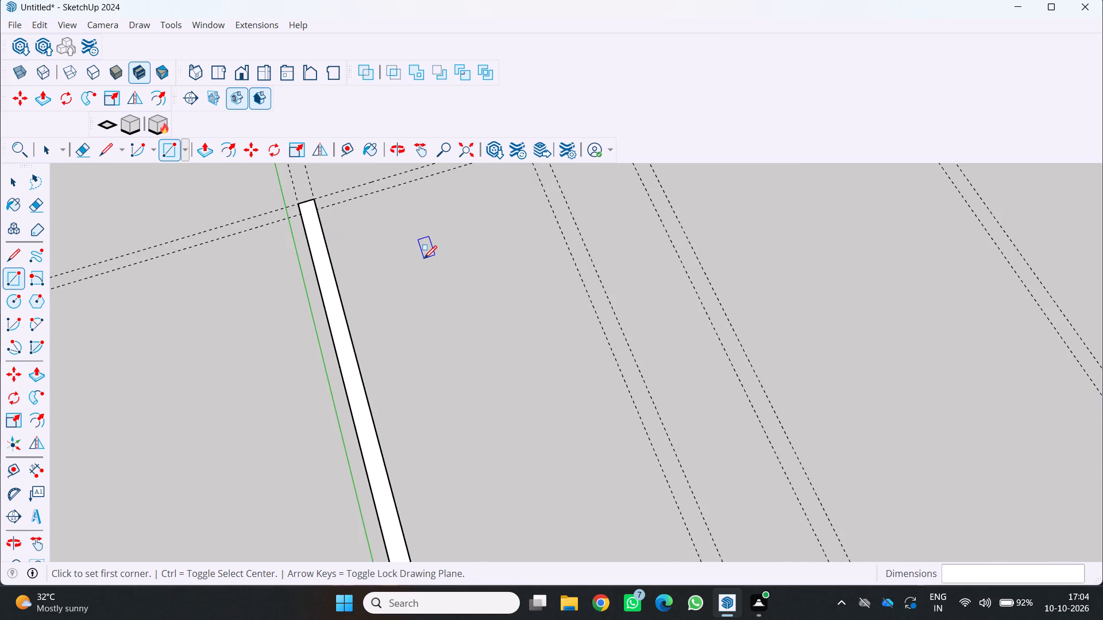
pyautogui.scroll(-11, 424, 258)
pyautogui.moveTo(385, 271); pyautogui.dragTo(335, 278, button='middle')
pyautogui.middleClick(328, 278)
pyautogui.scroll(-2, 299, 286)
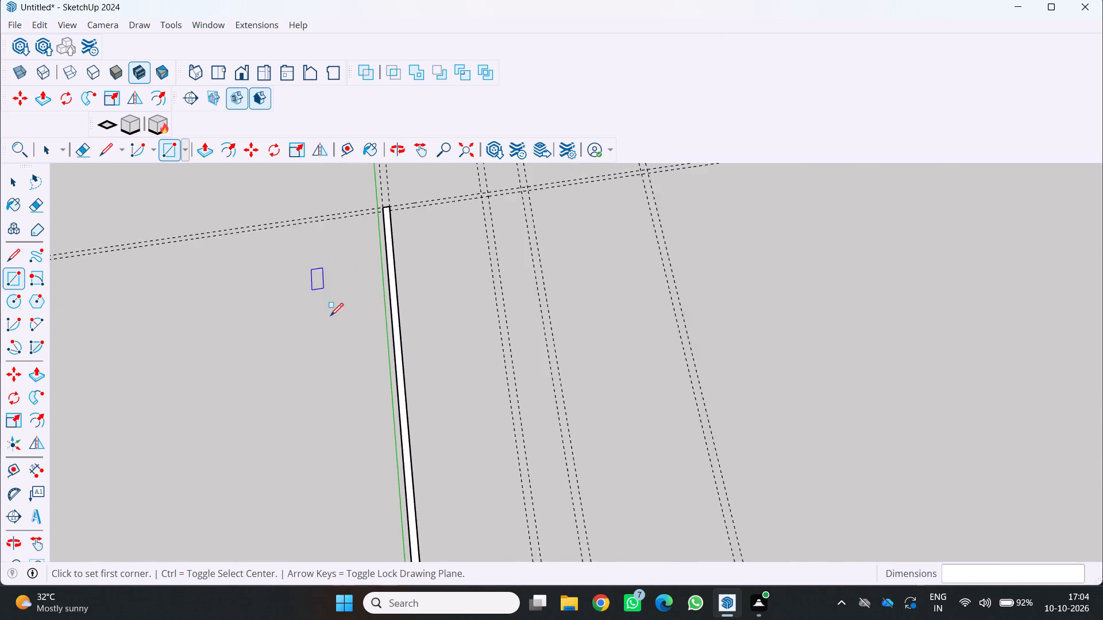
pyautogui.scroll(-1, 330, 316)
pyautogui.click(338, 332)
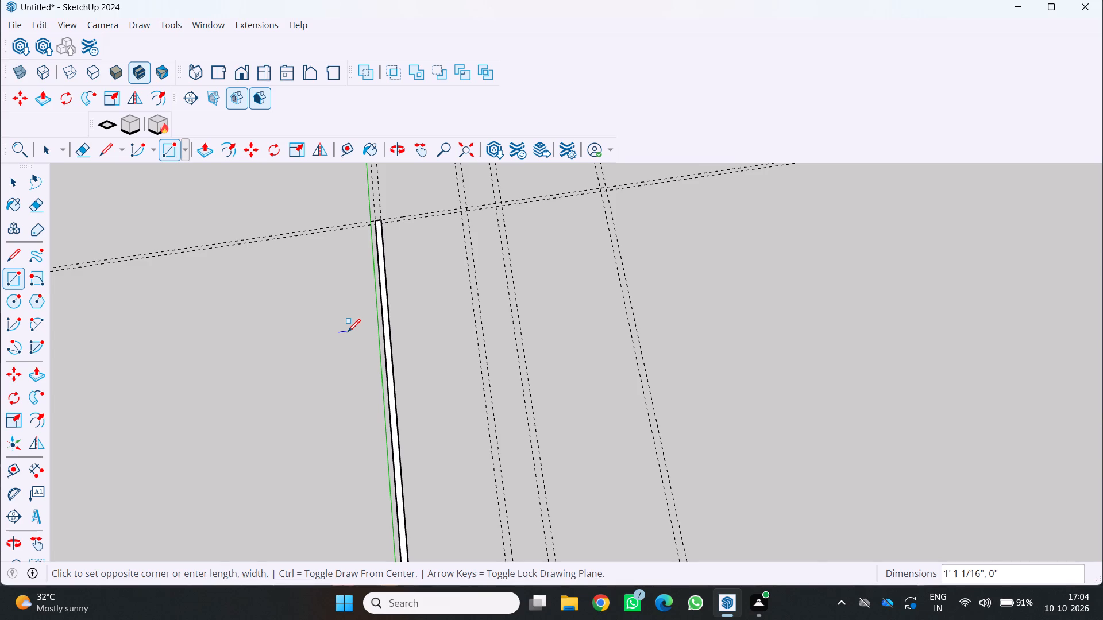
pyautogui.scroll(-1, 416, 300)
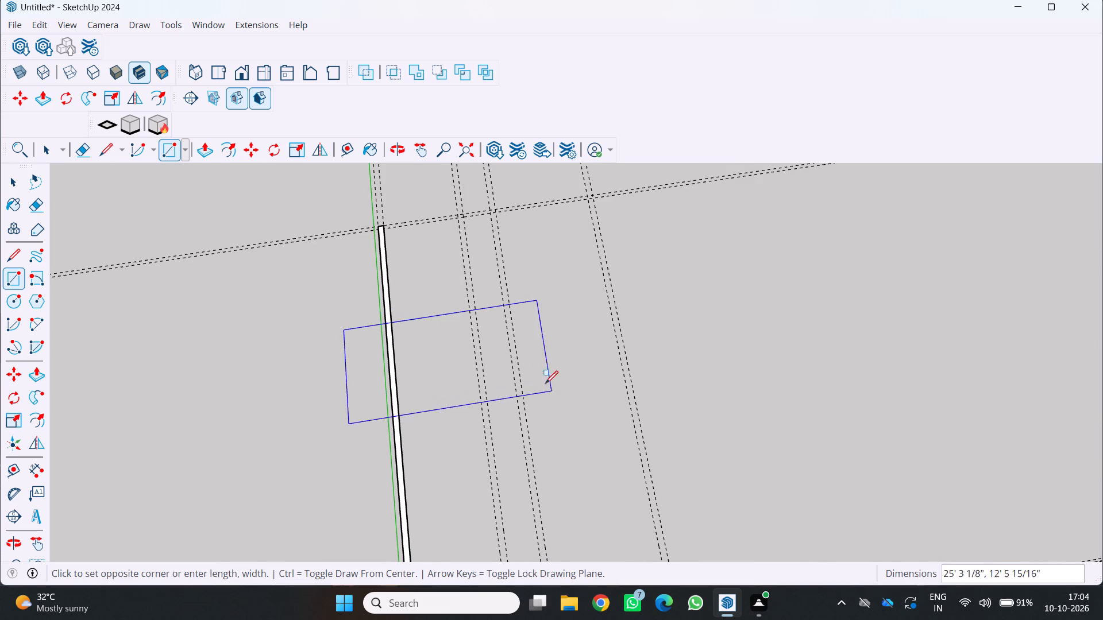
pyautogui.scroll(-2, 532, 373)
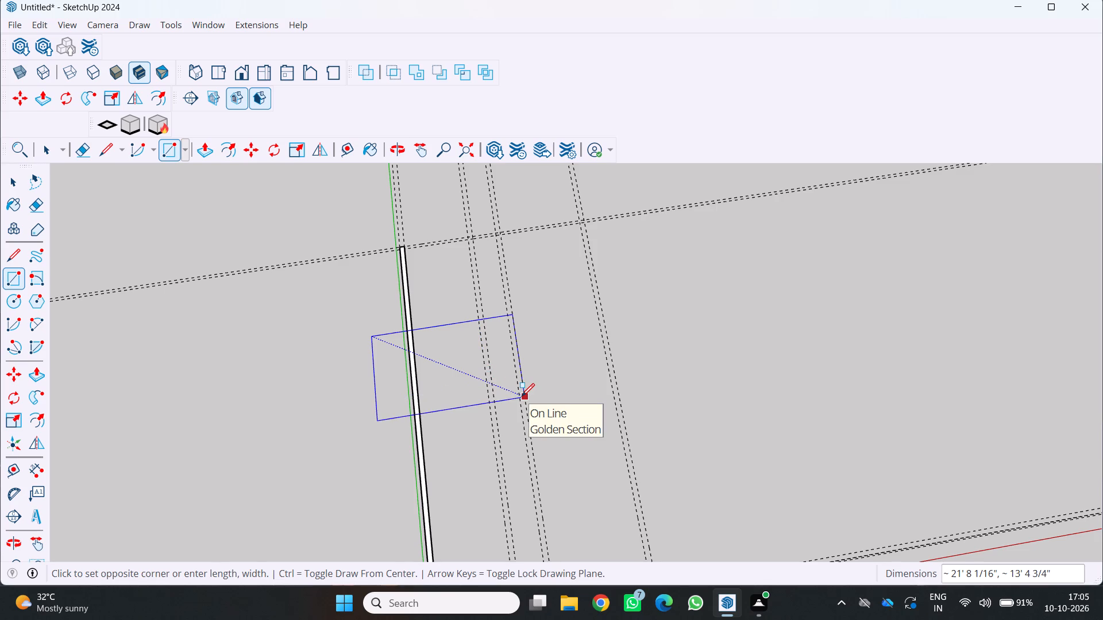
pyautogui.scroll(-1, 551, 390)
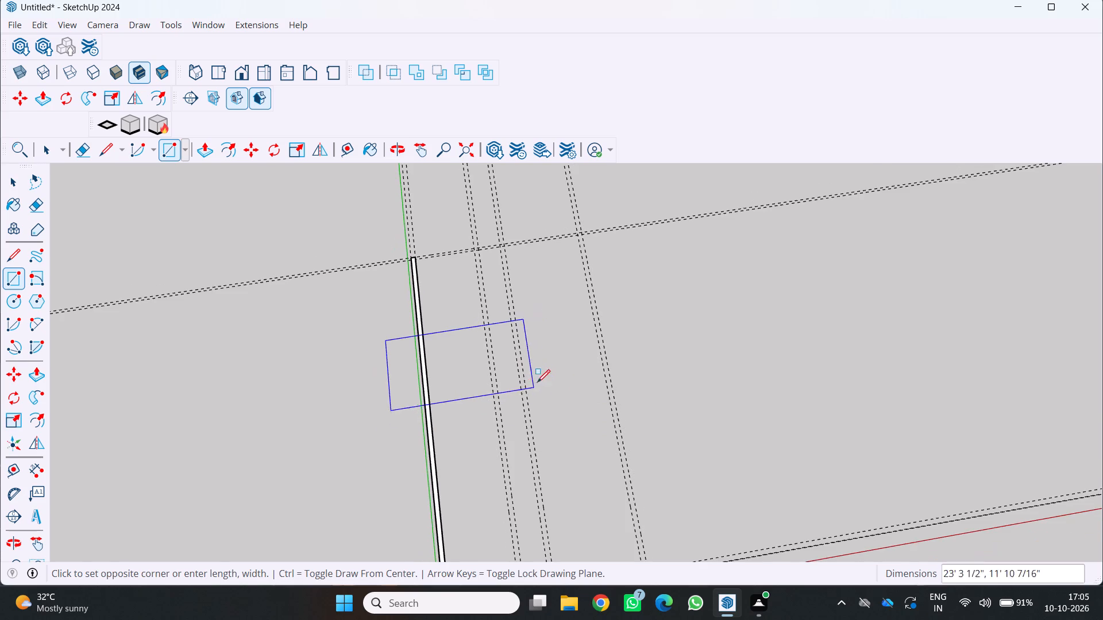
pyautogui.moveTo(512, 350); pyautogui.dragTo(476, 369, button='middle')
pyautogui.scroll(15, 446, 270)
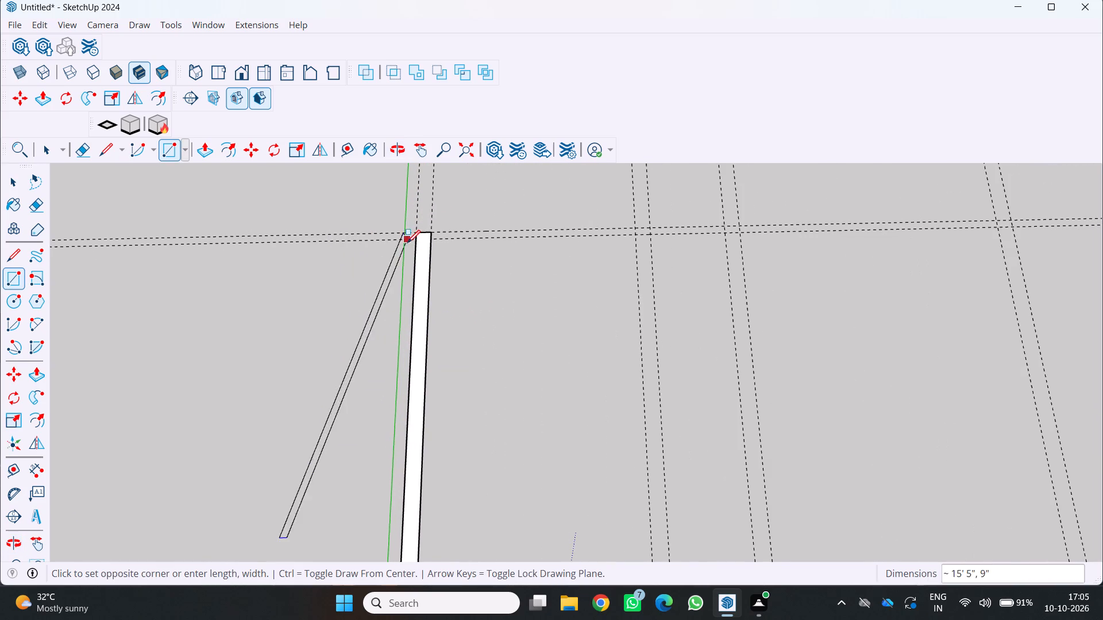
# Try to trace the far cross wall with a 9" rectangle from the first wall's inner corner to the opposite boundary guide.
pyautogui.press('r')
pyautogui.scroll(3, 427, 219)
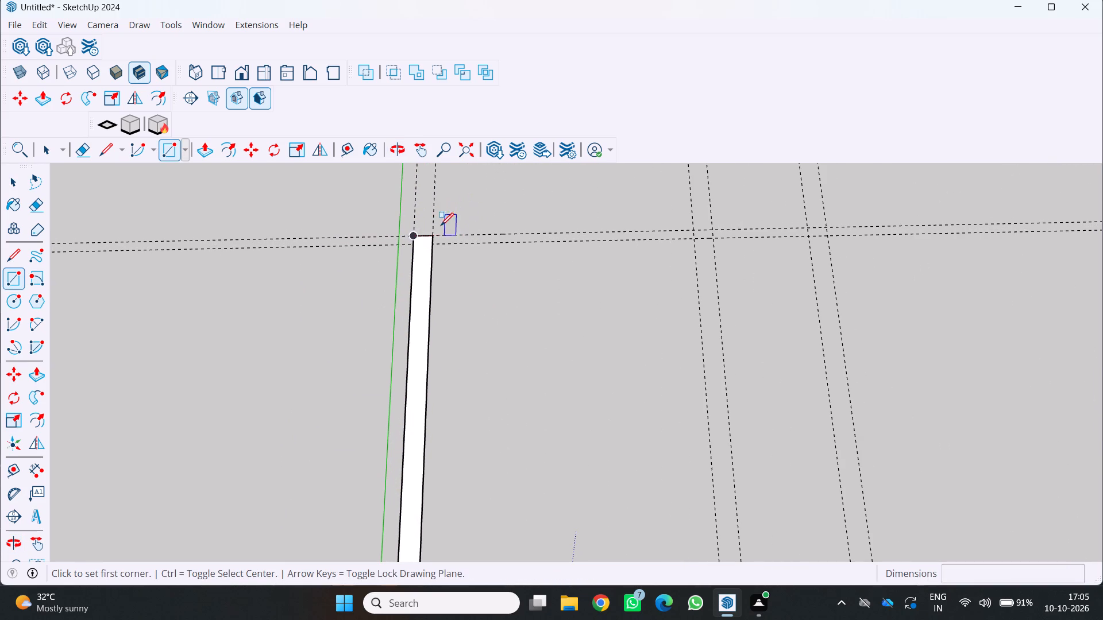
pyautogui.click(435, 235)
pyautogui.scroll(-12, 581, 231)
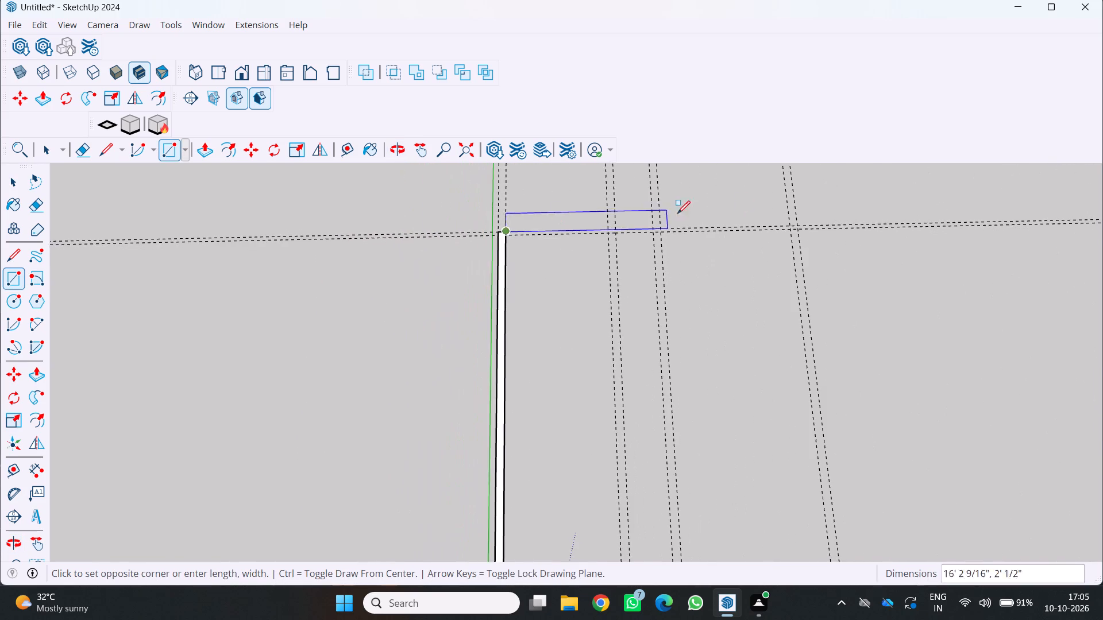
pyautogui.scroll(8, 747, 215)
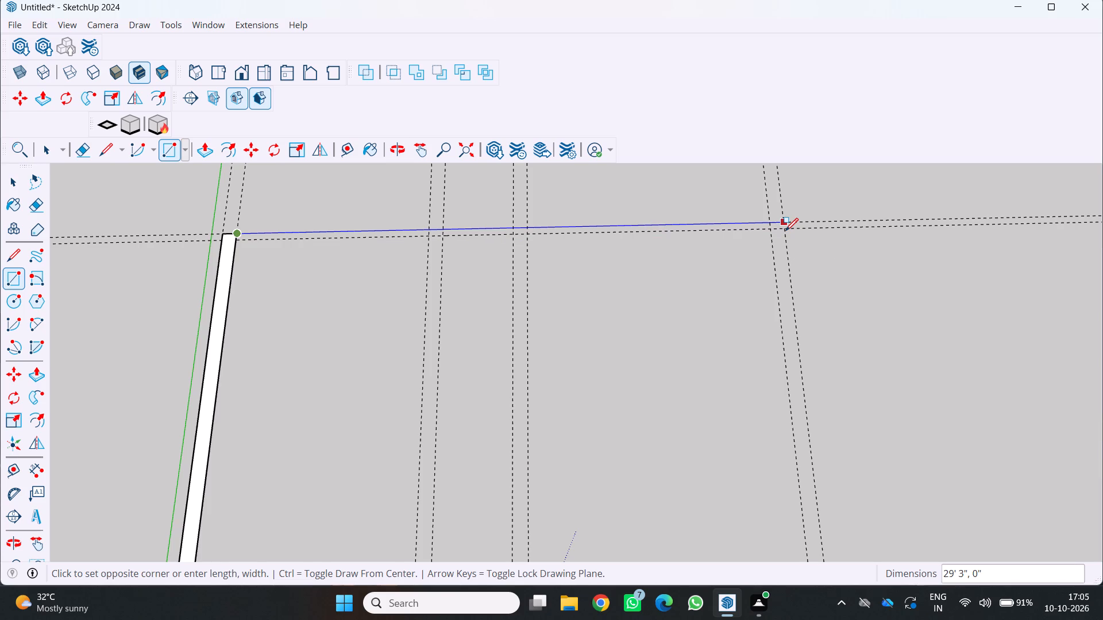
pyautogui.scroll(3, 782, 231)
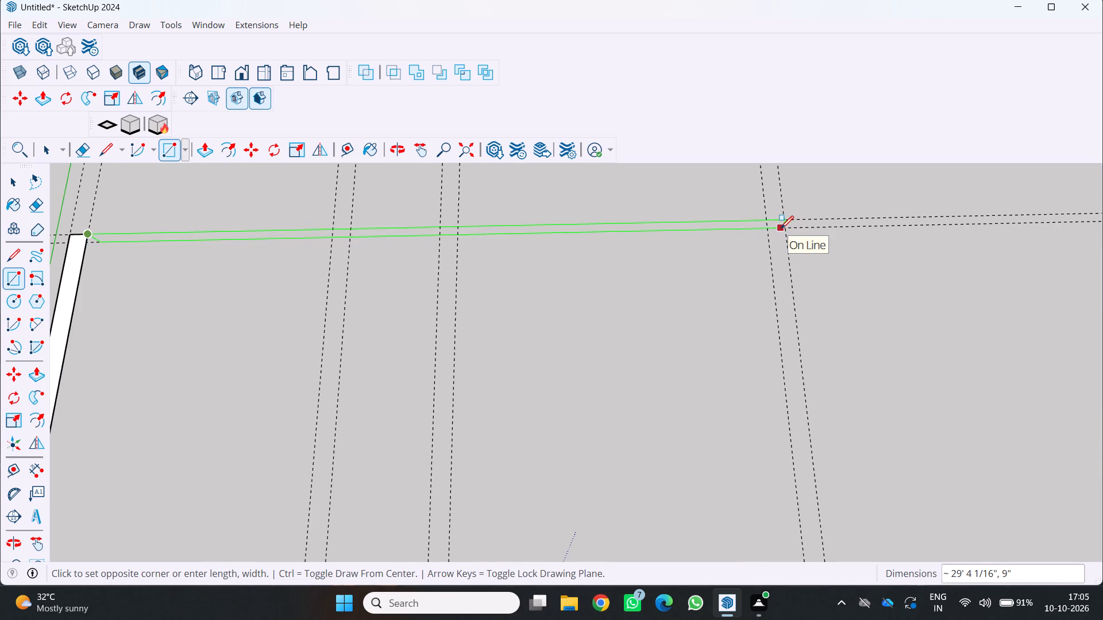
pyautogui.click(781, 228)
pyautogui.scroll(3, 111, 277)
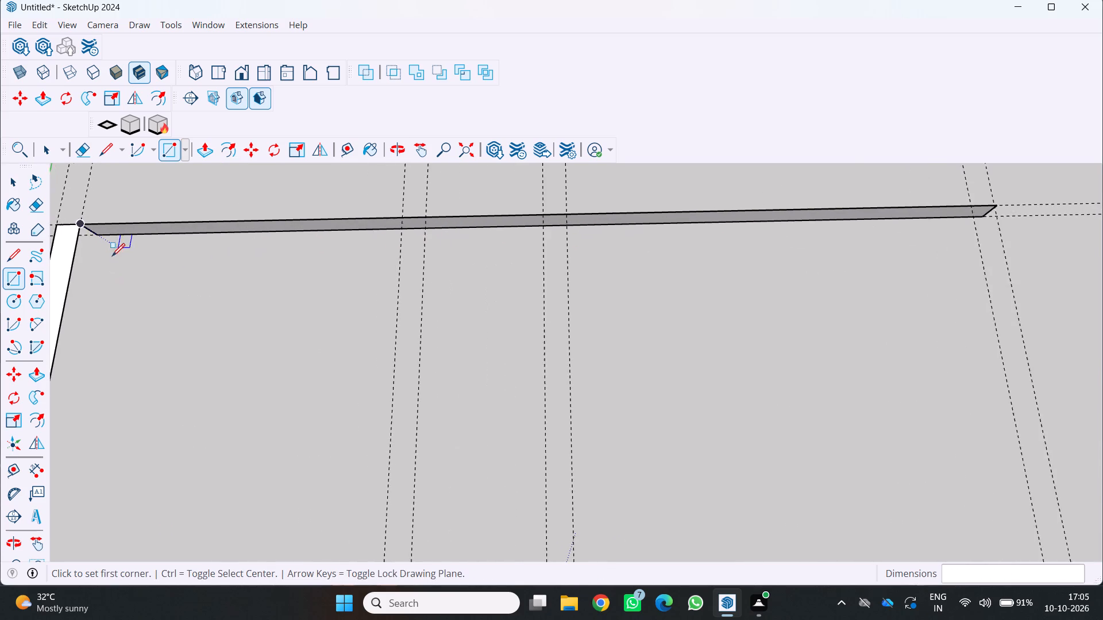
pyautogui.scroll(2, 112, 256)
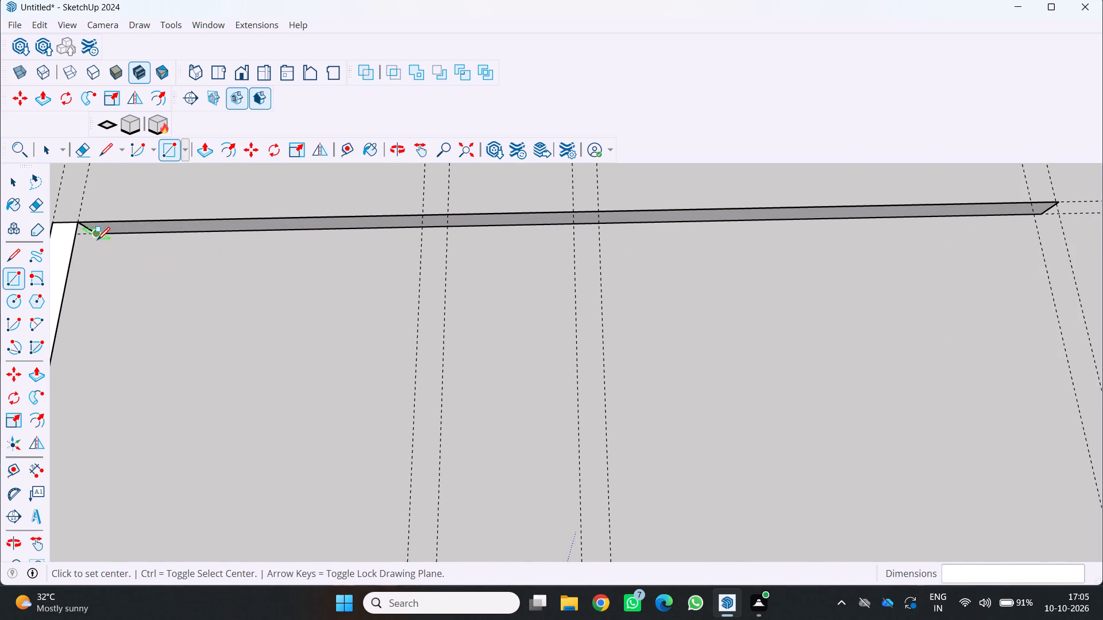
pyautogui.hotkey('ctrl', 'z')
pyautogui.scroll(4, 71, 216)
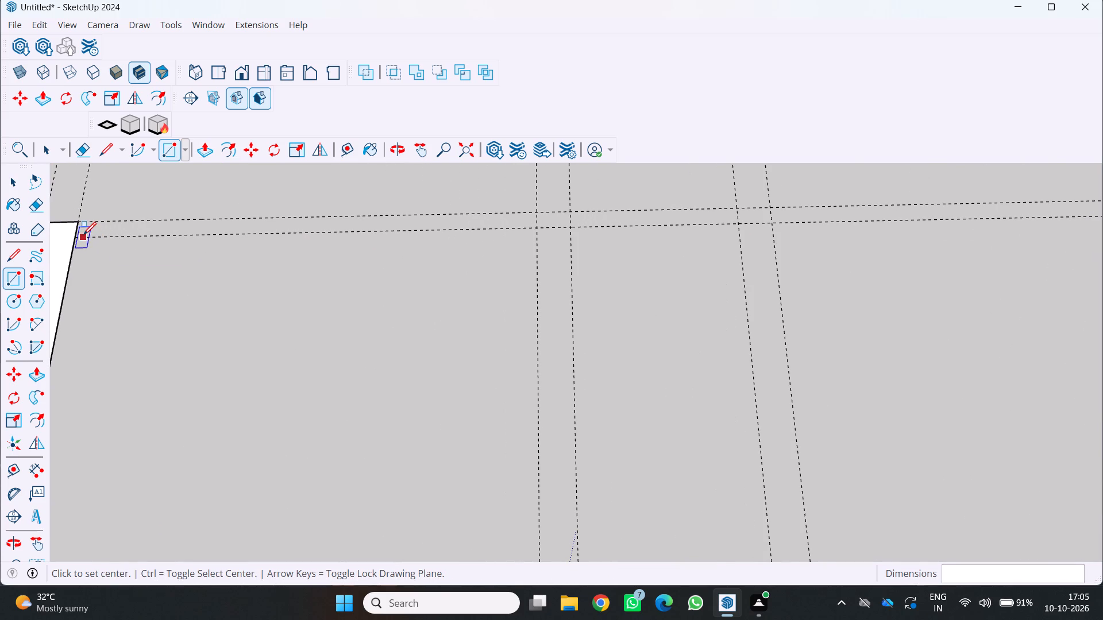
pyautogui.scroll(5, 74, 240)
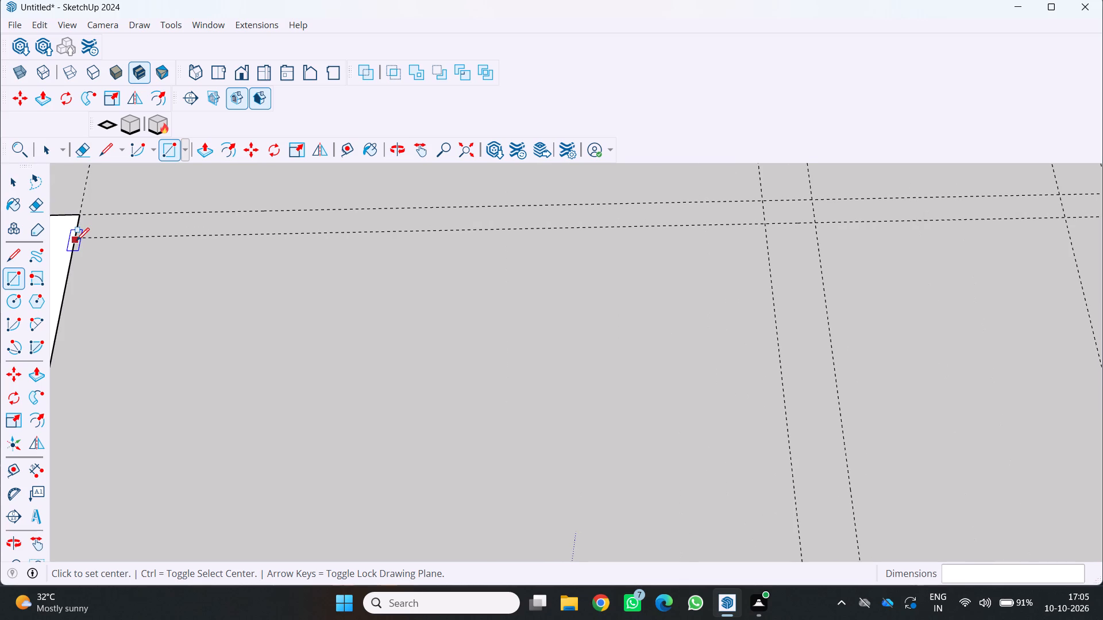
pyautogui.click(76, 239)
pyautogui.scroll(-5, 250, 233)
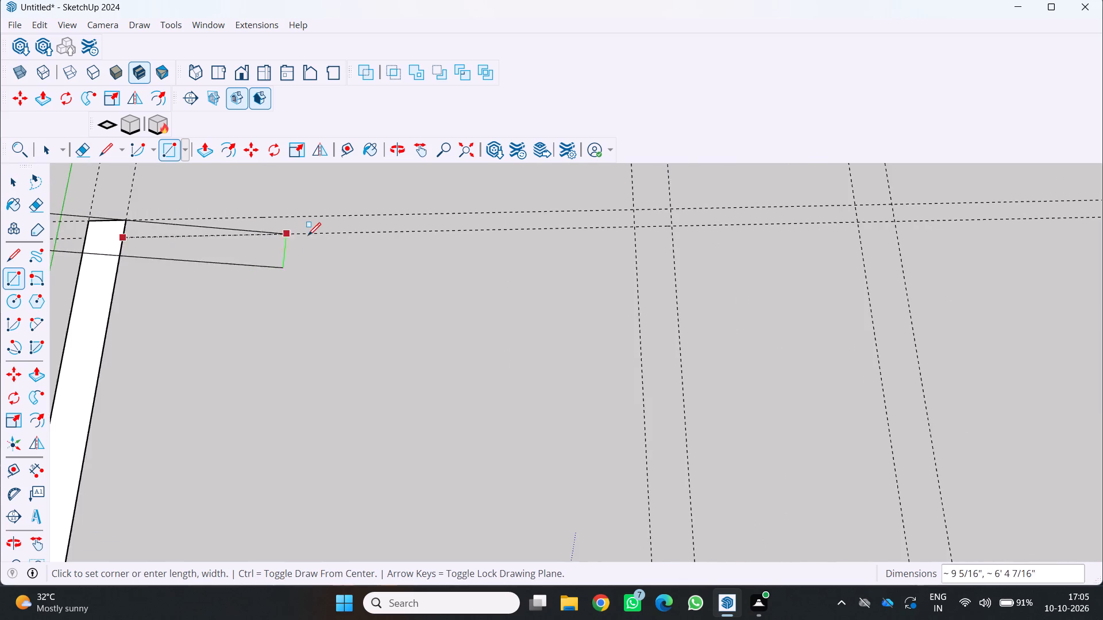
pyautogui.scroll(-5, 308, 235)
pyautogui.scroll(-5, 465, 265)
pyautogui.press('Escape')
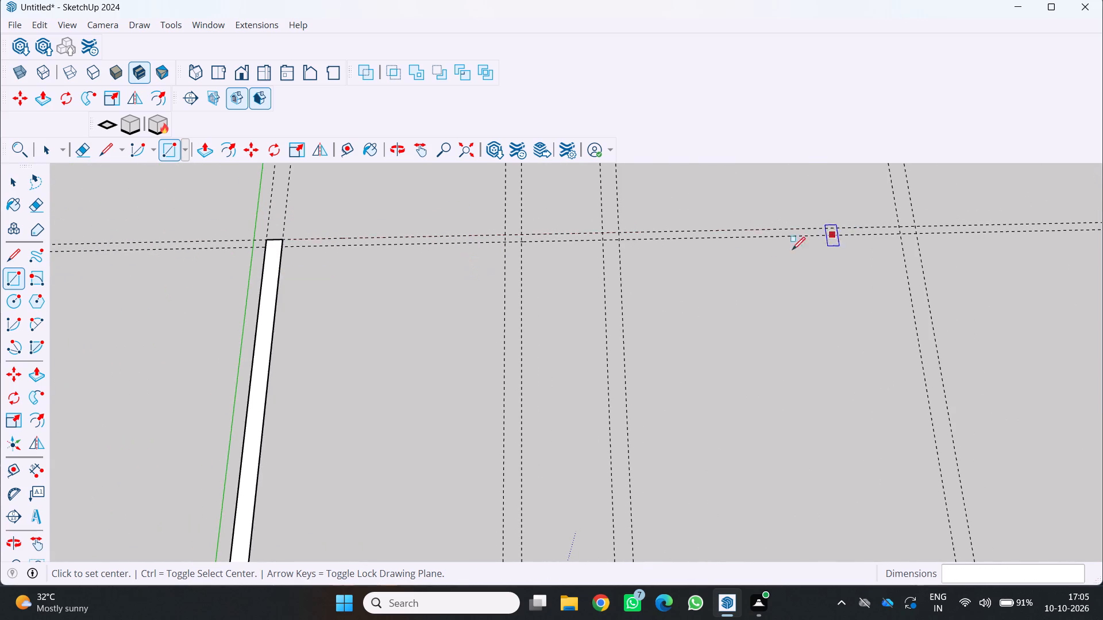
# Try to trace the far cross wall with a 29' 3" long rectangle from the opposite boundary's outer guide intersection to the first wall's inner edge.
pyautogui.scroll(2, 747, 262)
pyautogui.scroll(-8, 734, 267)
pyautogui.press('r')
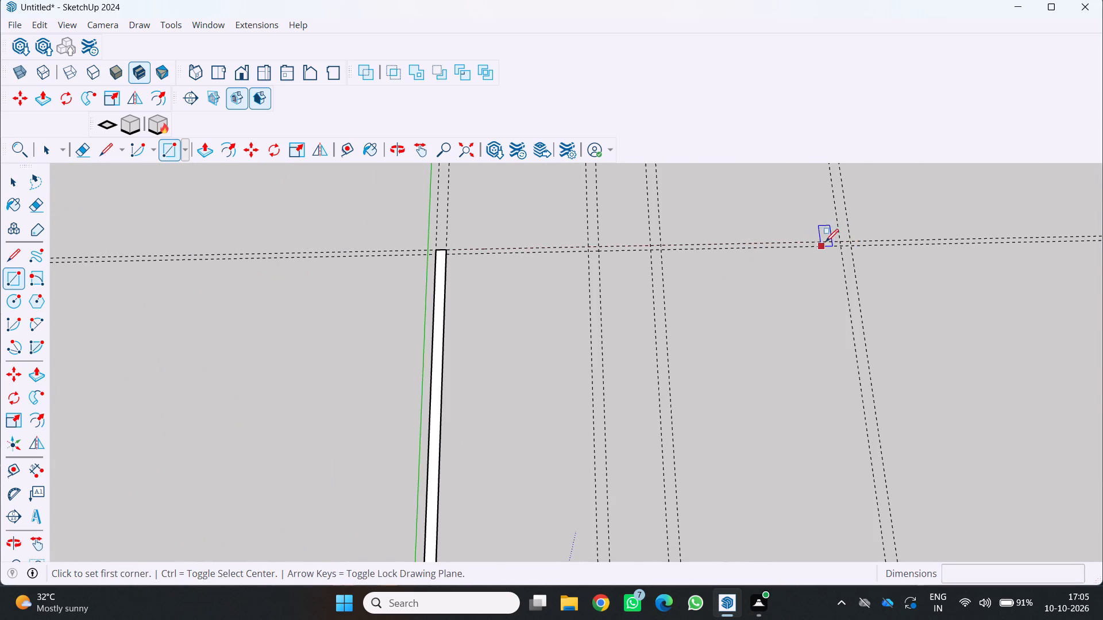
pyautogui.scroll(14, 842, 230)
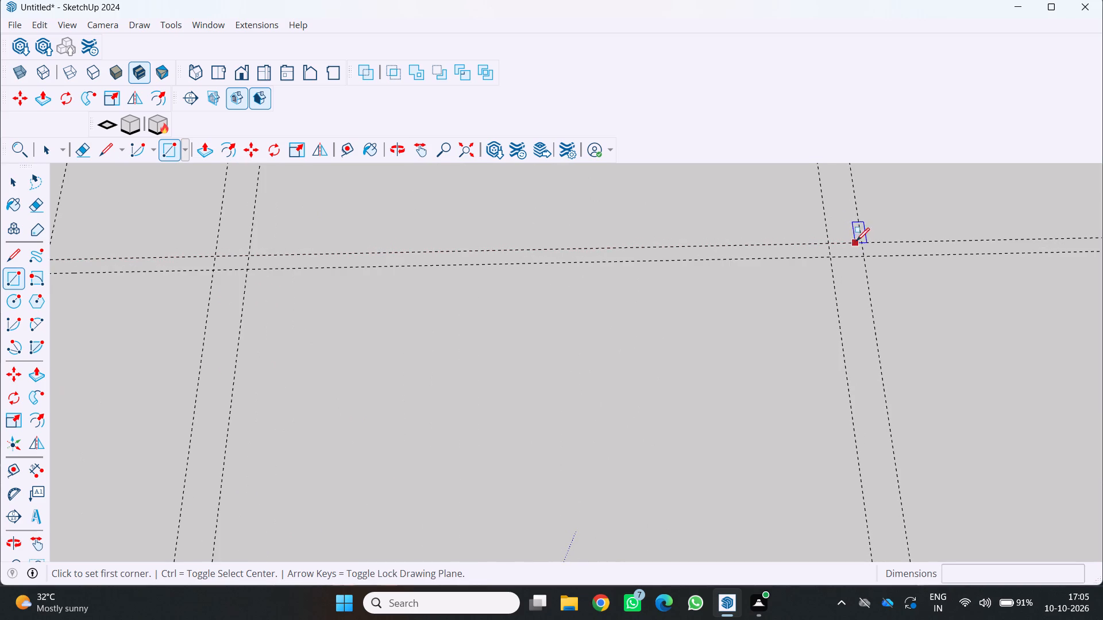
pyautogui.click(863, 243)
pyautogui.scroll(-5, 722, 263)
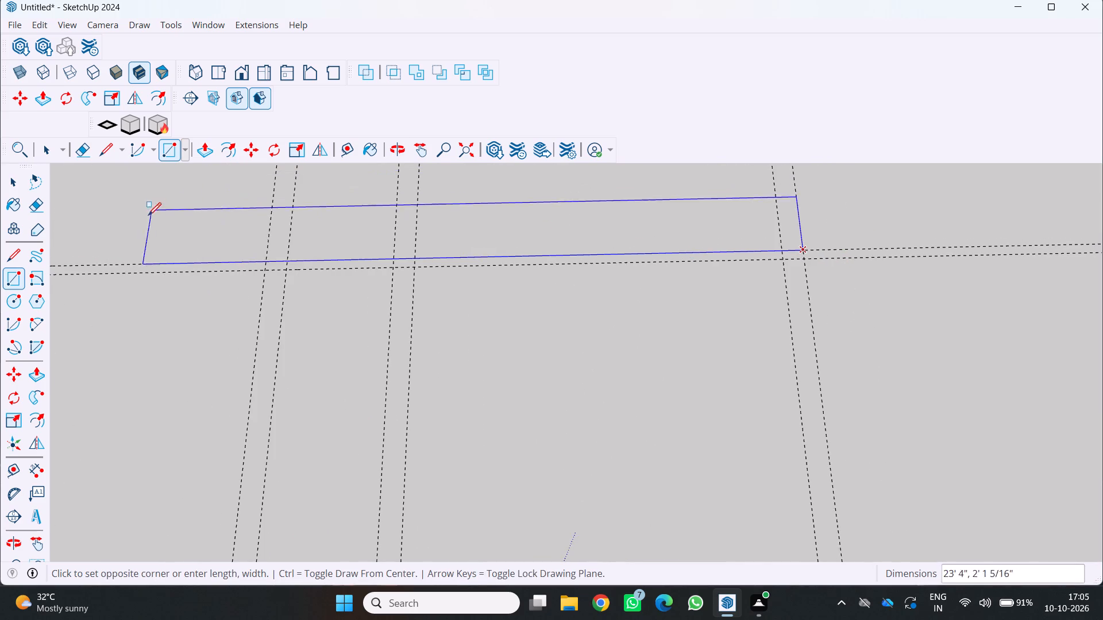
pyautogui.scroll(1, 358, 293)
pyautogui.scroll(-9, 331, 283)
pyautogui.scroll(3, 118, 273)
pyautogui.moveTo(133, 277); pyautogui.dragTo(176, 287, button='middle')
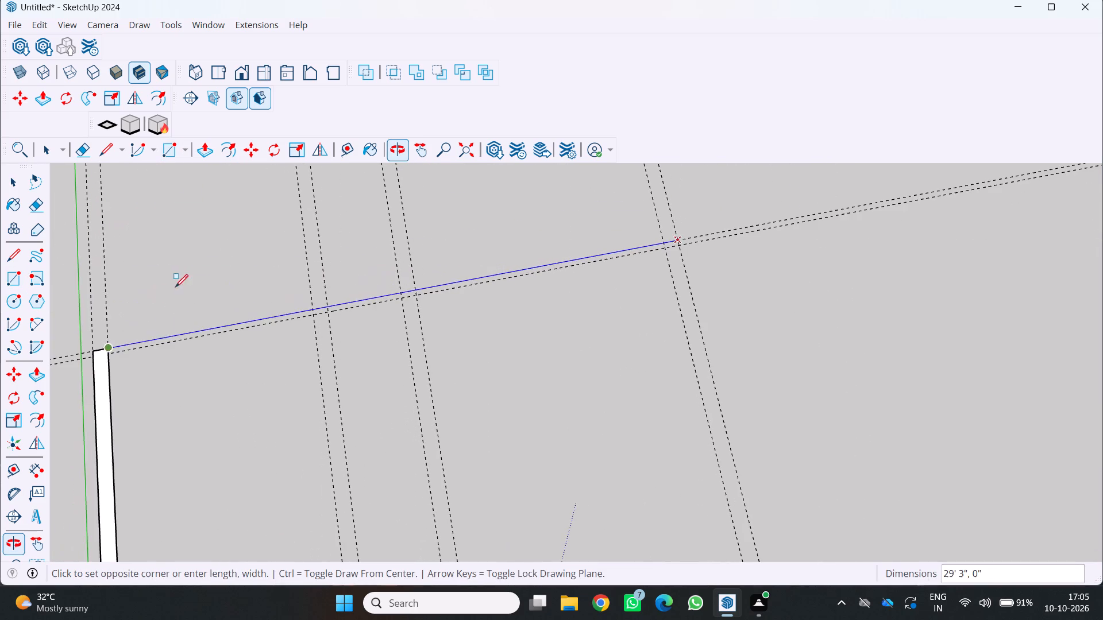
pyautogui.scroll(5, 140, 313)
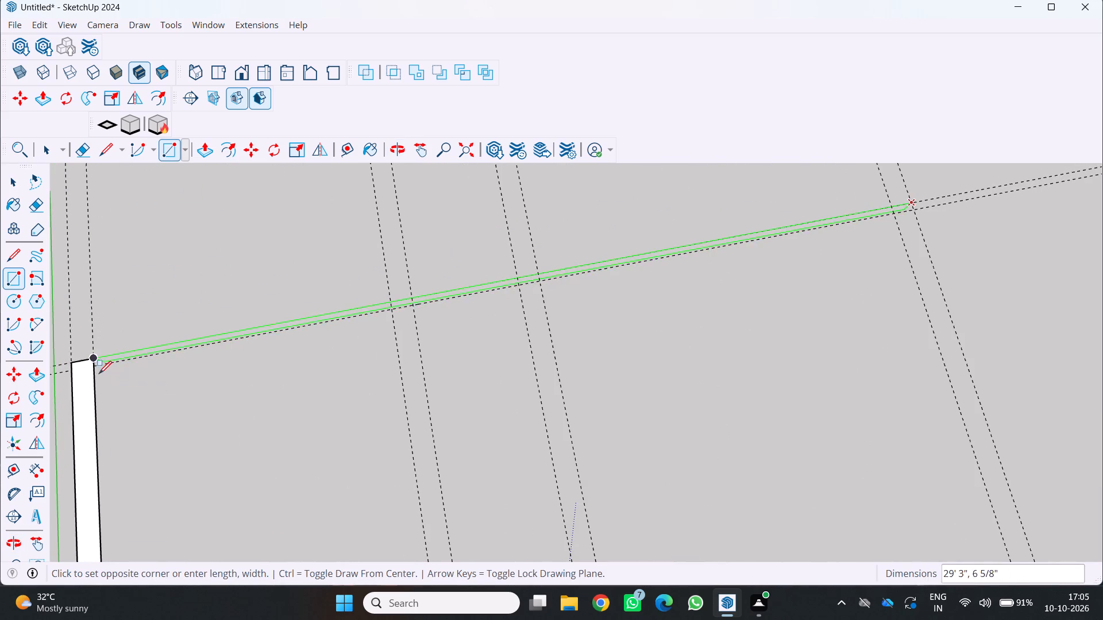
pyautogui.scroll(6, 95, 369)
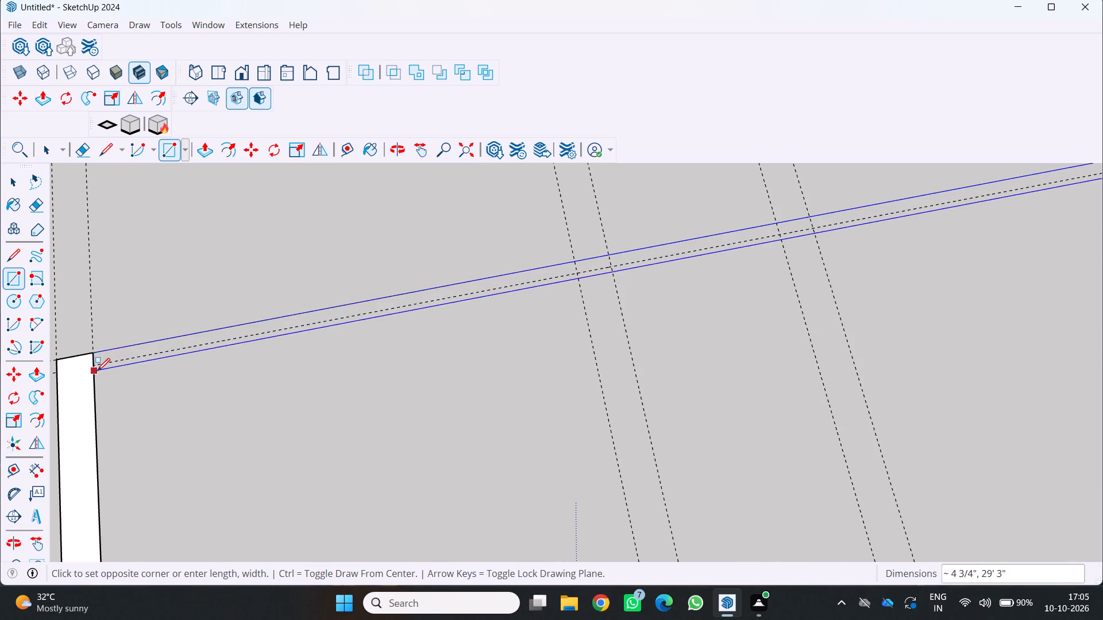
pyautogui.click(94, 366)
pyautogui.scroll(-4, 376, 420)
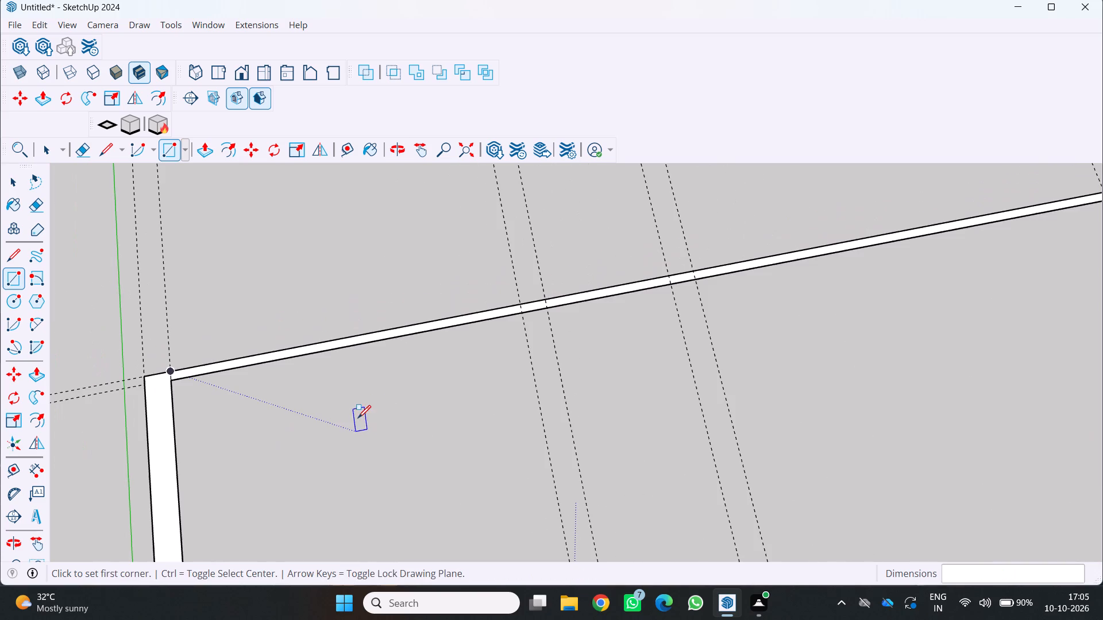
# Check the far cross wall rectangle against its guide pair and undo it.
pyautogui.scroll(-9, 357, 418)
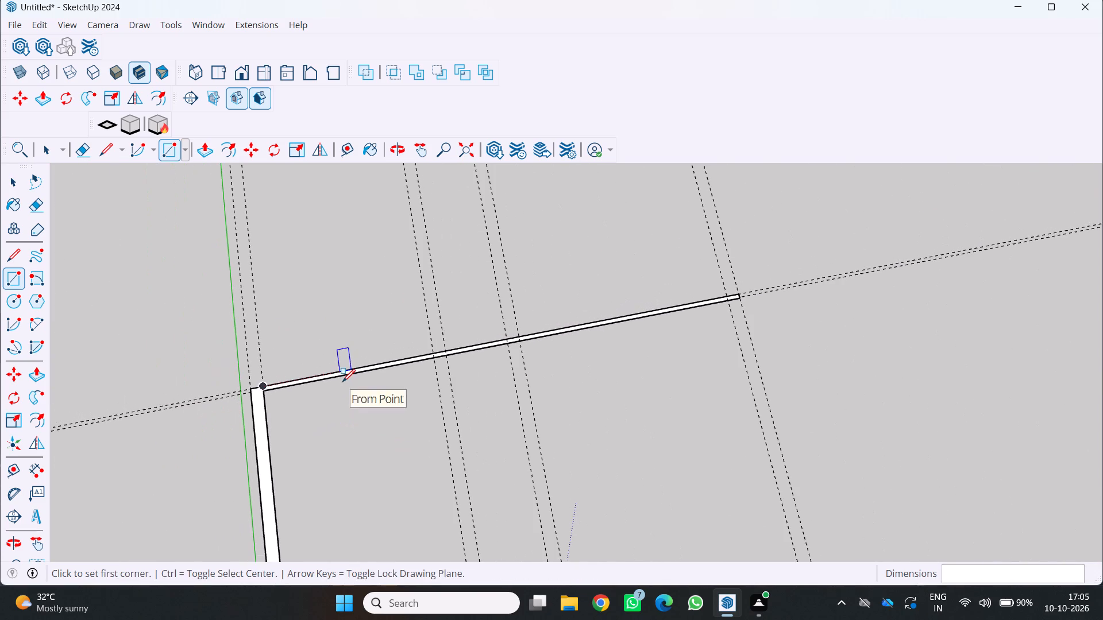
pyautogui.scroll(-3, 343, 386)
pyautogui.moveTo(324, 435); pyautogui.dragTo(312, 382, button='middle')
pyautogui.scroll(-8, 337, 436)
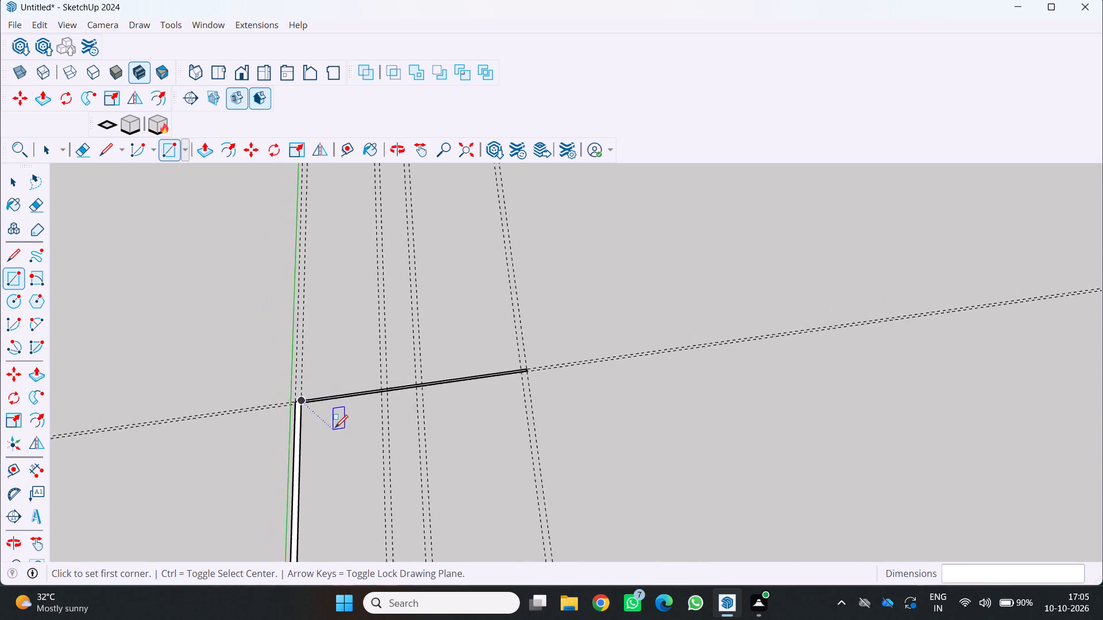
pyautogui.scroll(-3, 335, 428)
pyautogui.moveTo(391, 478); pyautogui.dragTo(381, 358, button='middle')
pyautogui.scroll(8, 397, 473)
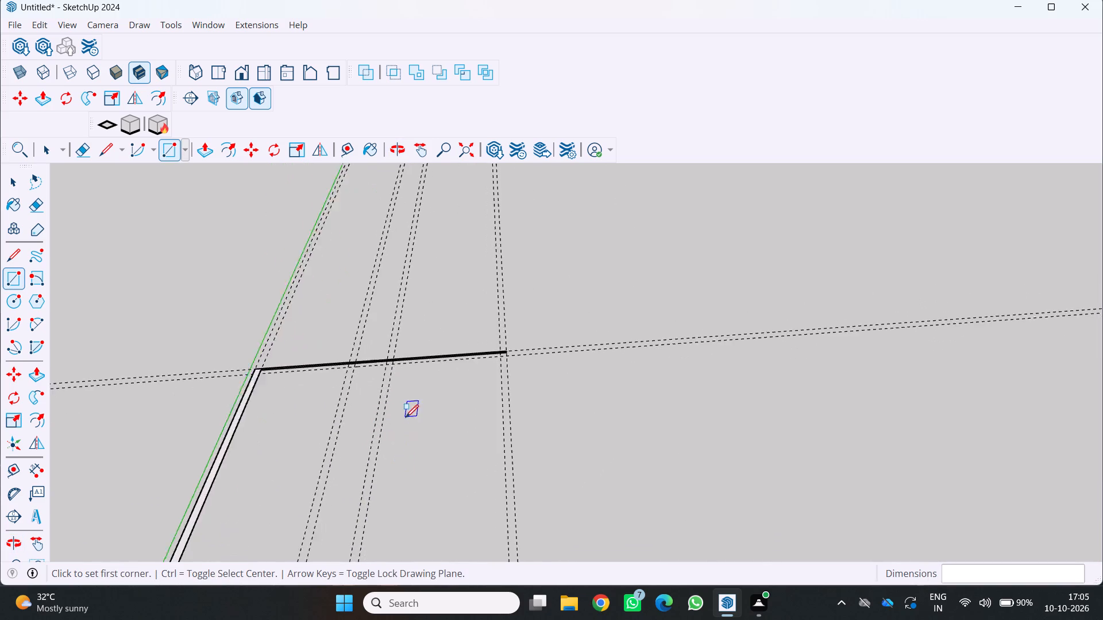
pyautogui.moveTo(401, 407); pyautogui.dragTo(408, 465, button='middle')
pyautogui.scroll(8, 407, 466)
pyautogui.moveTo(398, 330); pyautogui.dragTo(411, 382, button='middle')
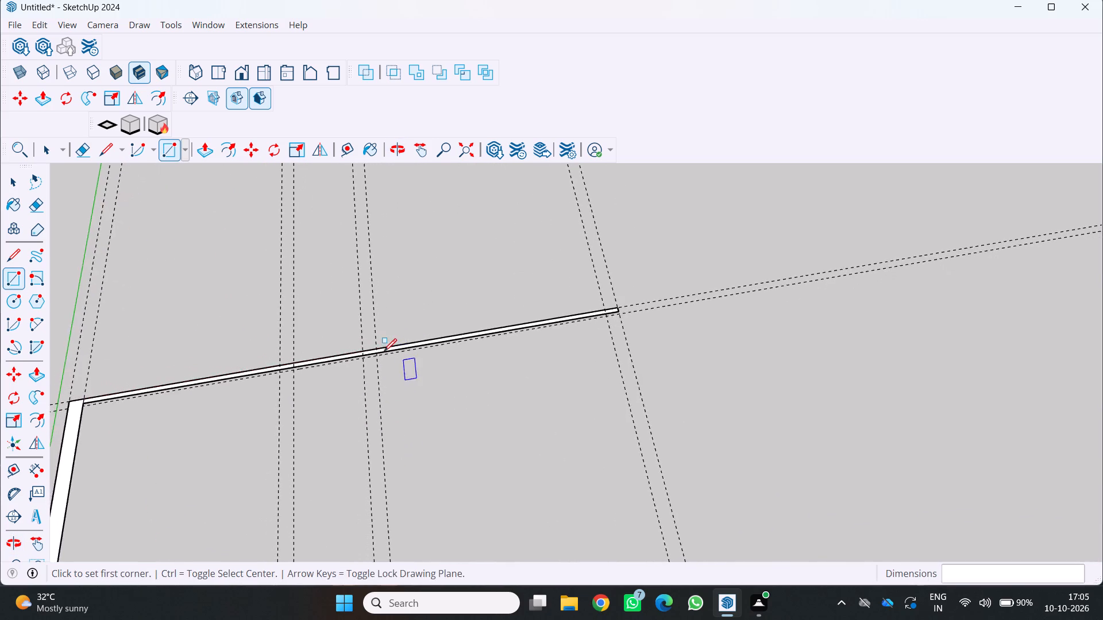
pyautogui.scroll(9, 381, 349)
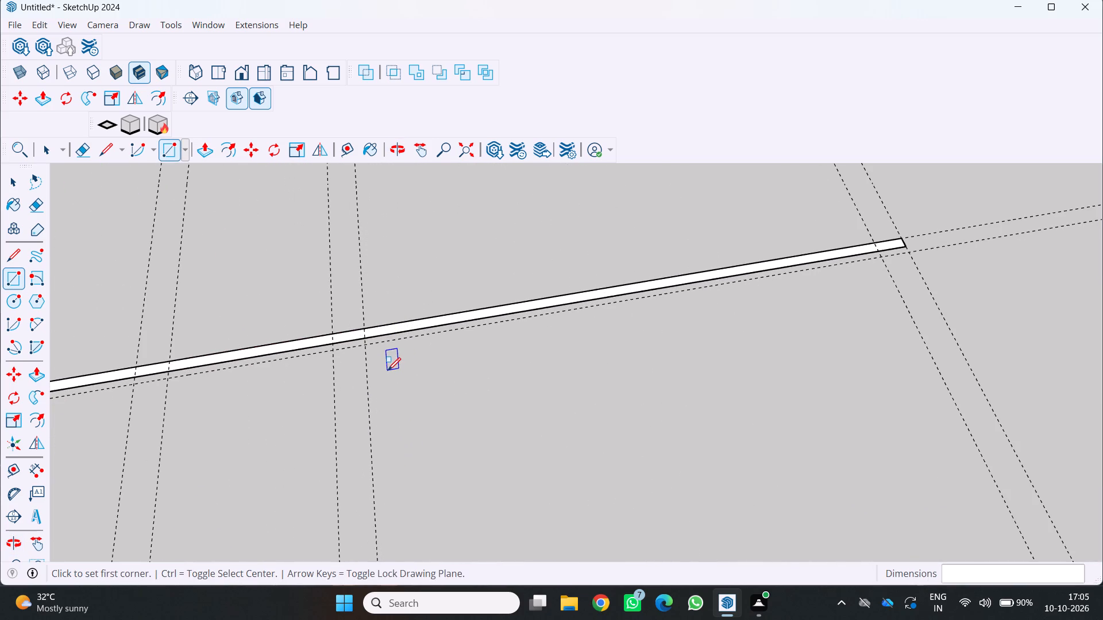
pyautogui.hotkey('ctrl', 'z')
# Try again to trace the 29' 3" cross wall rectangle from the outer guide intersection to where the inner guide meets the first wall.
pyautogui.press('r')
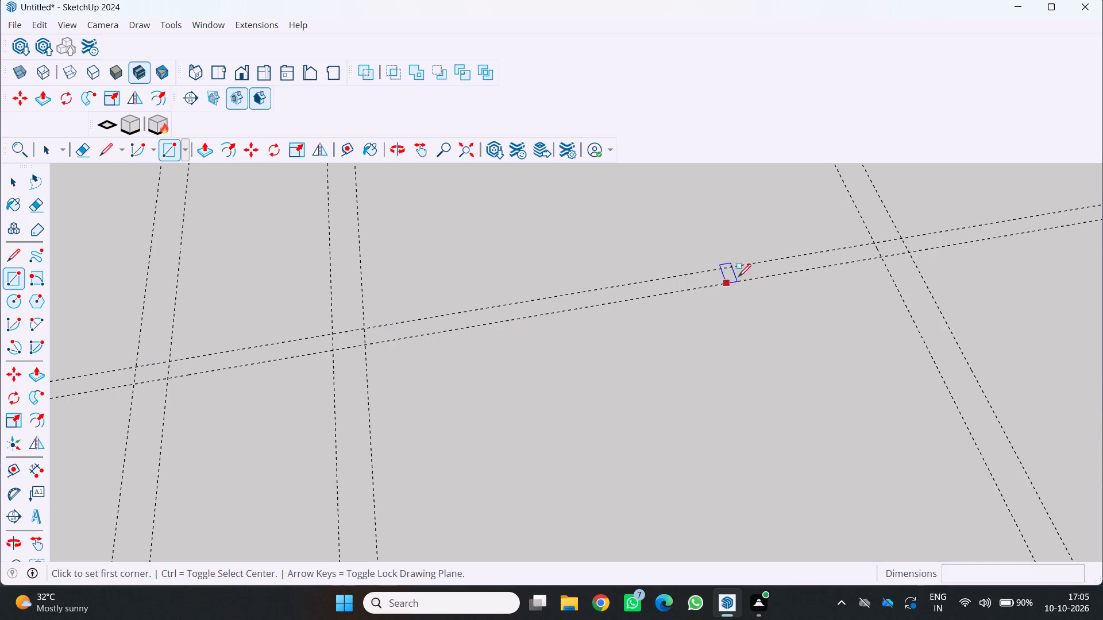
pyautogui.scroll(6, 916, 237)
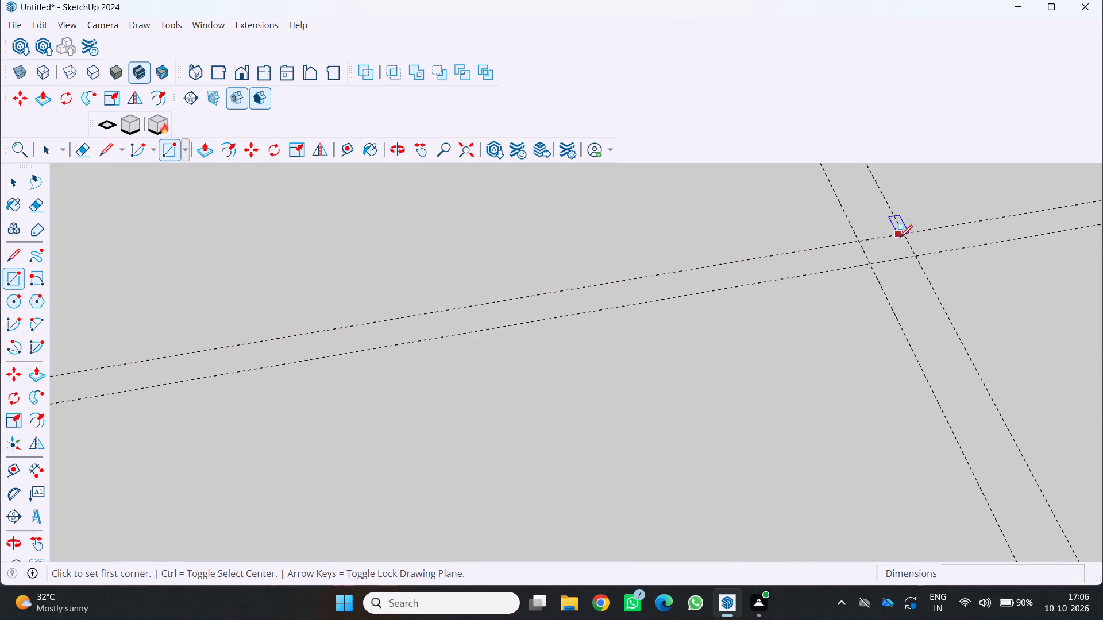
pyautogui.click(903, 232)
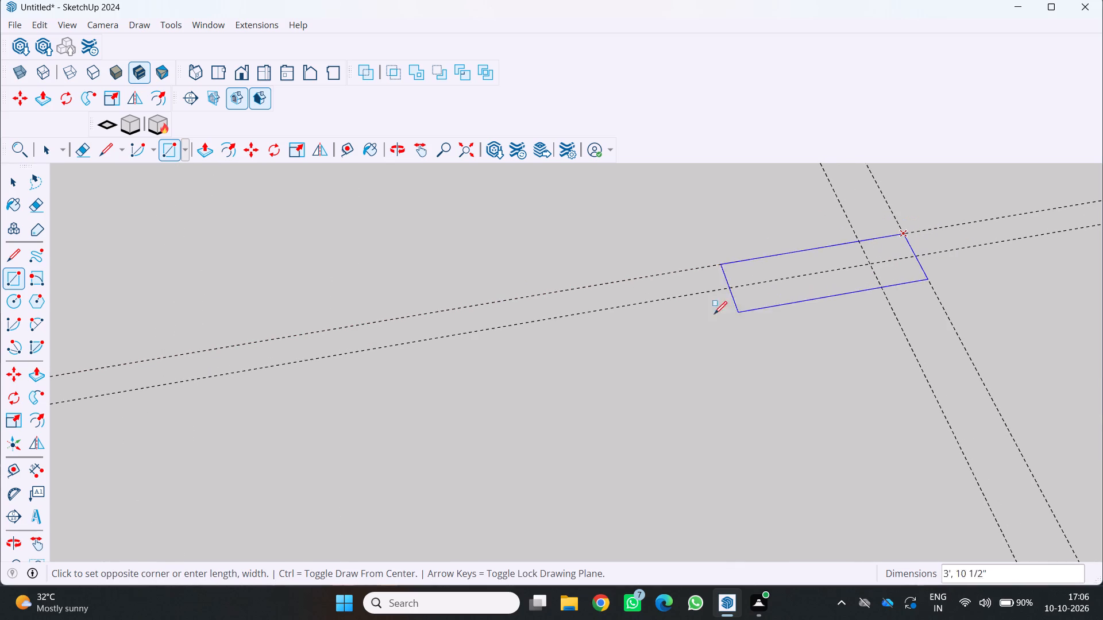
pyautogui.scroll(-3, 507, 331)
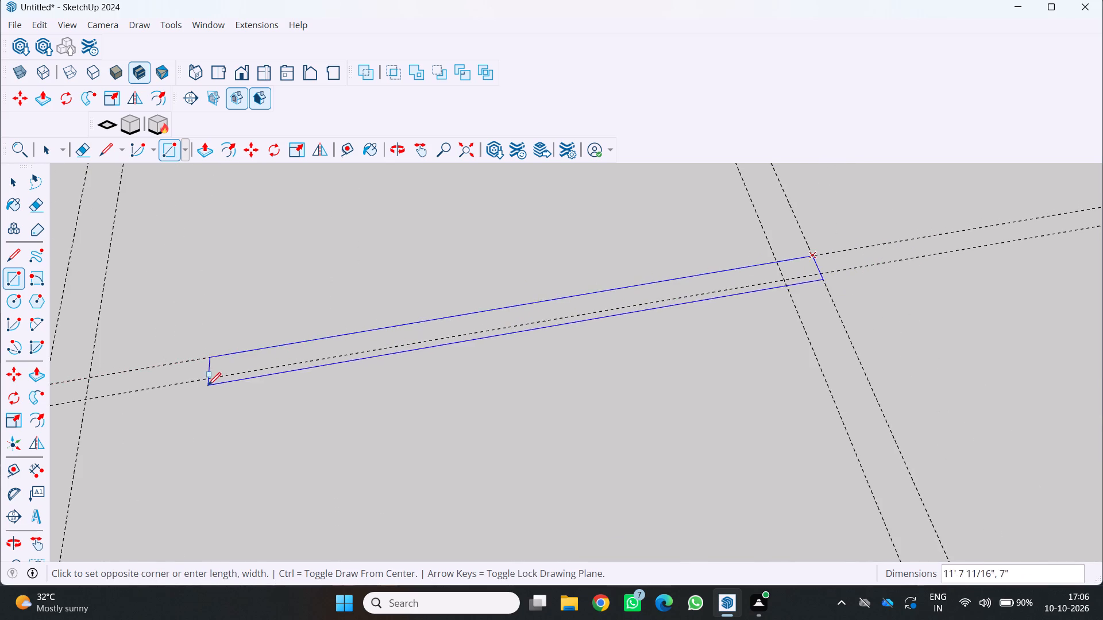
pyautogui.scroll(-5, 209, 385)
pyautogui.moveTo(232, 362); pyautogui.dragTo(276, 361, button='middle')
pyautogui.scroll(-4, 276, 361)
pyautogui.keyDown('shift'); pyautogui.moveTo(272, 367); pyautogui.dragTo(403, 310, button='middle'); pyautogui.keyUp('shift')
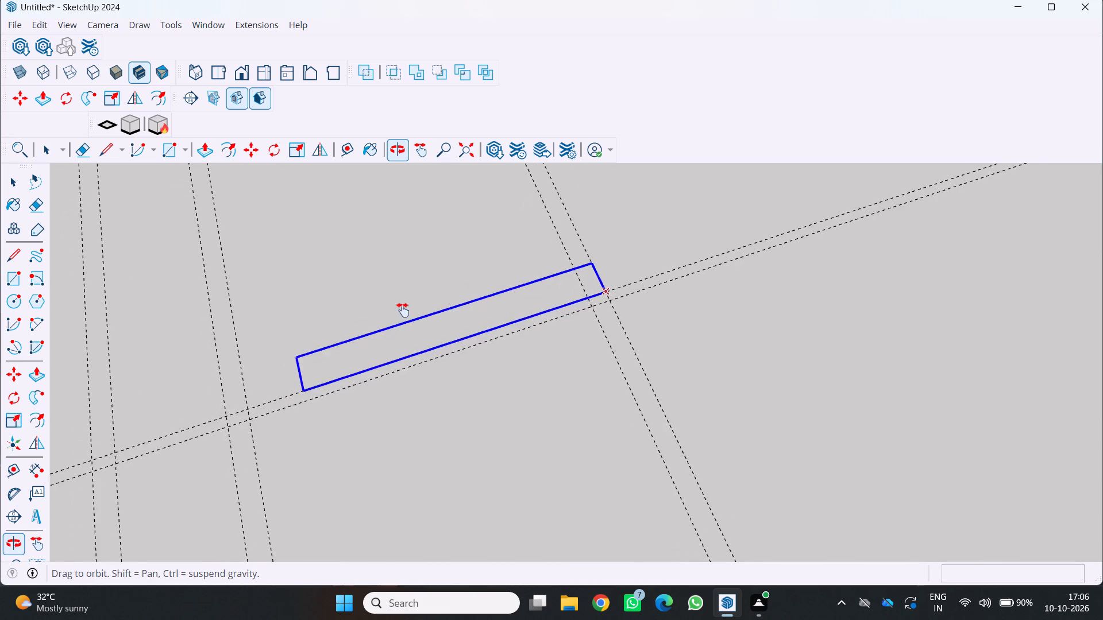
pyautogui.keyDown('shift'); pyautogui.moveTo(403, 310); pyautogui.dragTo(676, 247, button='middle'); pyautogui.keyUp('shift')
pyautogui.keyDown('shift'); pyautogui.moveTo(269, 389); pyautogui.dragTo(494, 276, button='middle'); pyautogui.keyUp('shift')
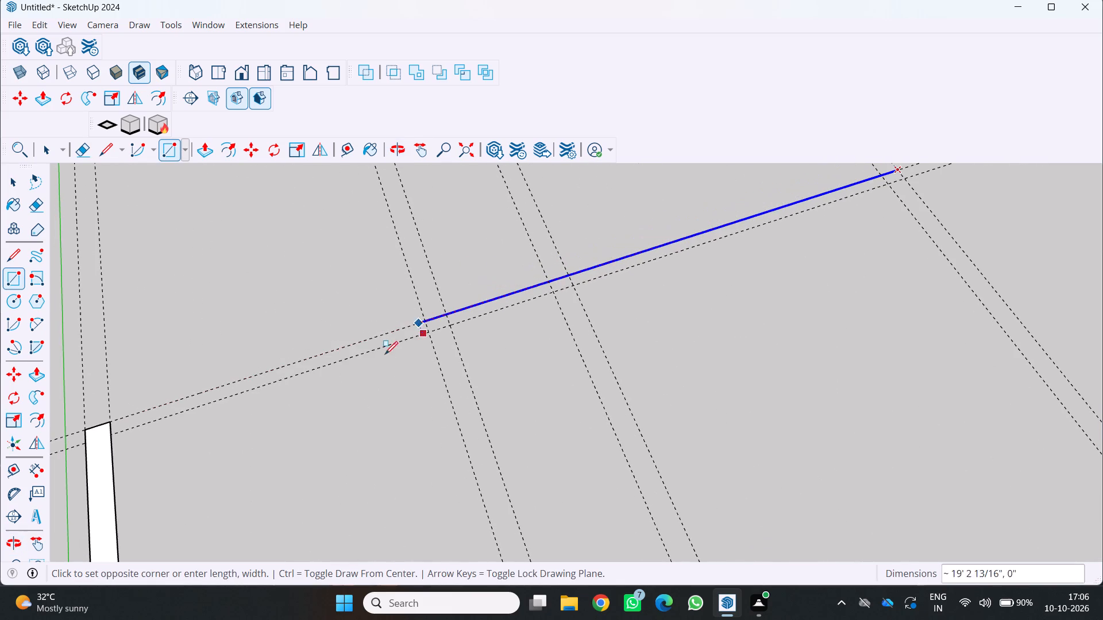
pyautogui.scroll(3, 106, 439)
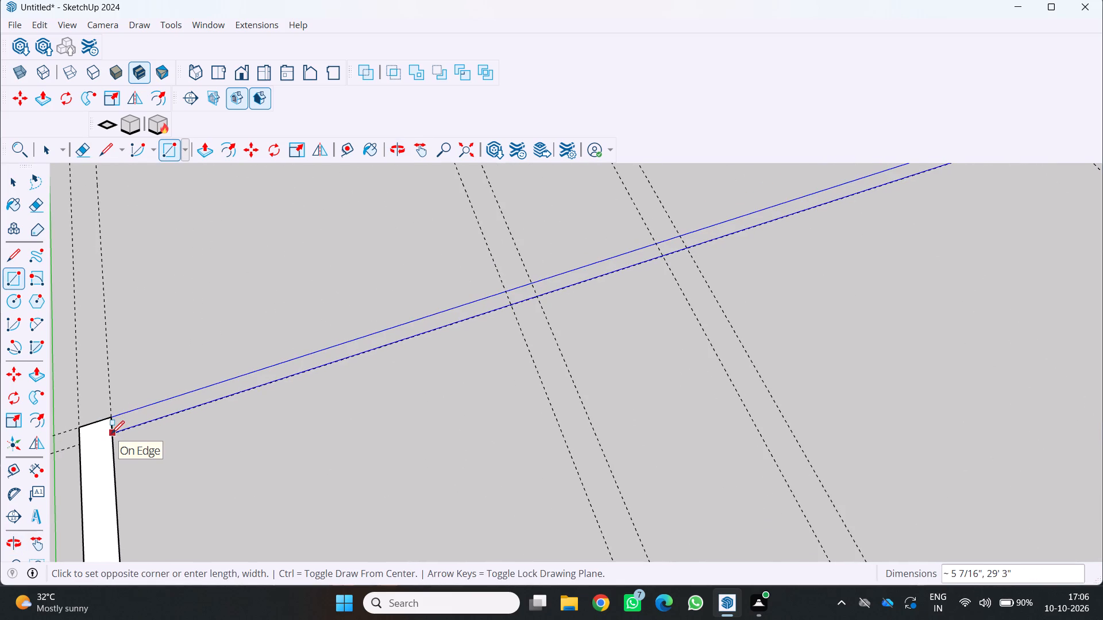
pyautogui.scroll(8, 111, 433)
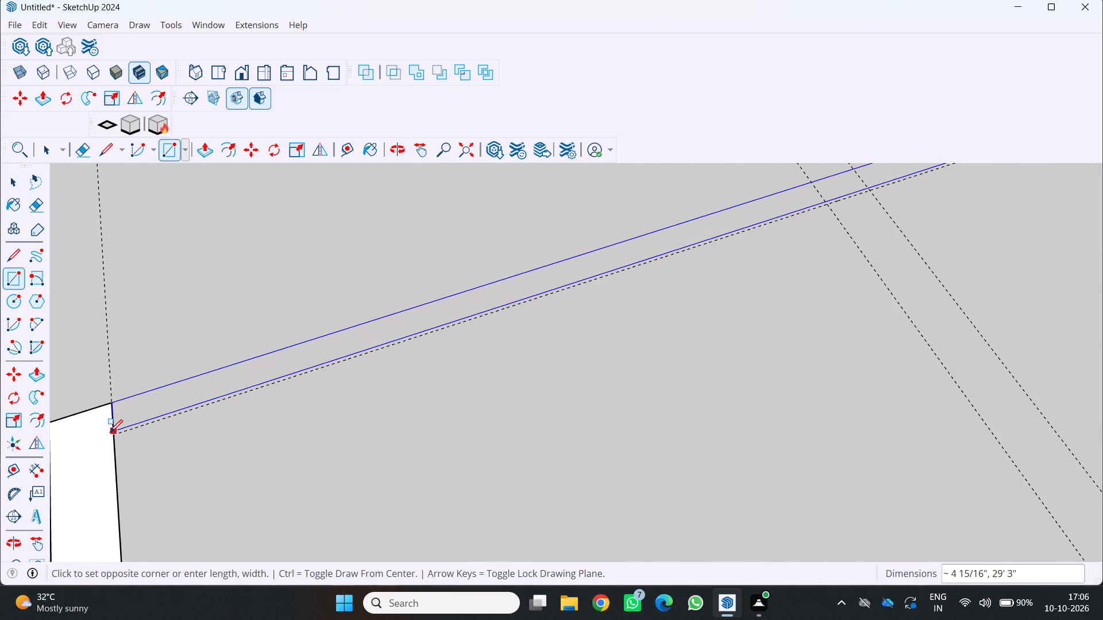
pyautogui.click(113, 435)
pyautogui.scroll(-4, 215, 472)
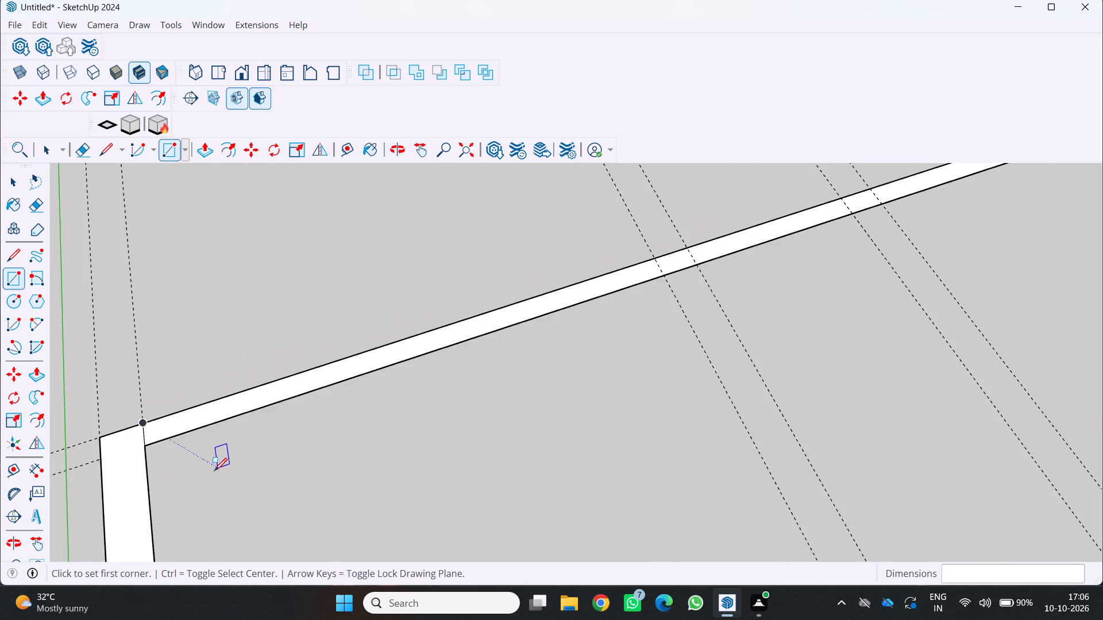
# Examine the redrawn far cross wall from several angles, comparing its edges with the guide pair along its length.
pyautogui.scroll(-17, 214, 471)
pyautogui.moveTo(268, 475); pyautogui.dragTo(246, 397, button='middle')
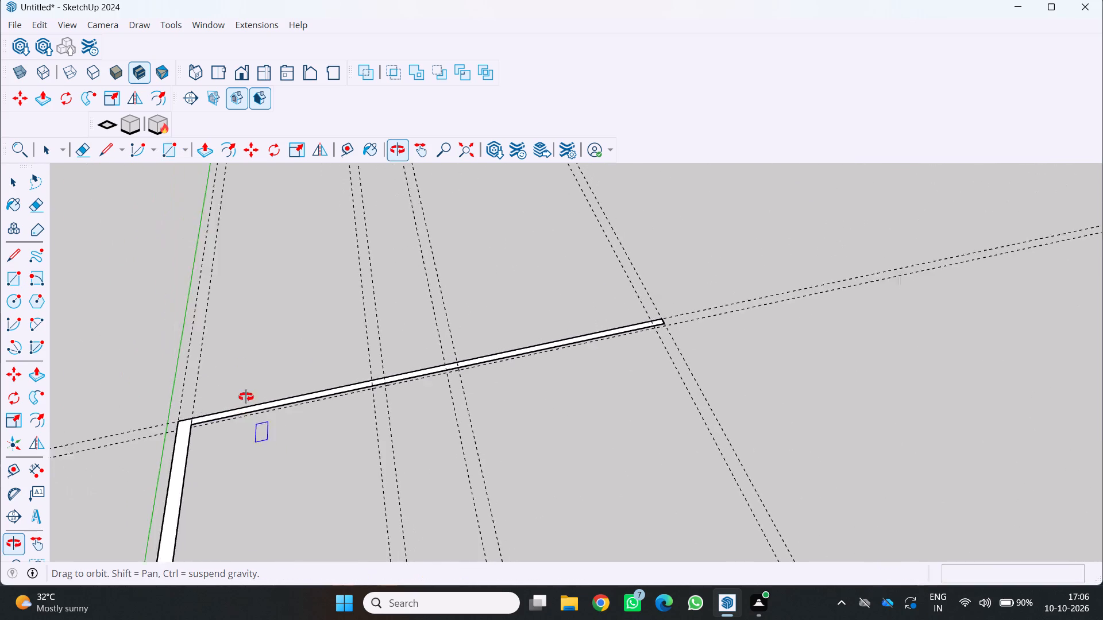
pyautogui.moveTo(246, 397); pyautogui.dragTo(240, 375, button='middle')
pyautogui.scroll(-1, 280, 416)
pyautogui.scroll(3, 374, 551)
pyautogui.scroll(-1, 284, 540)
pyautogui.press('Escape')
pyautogui.press('Escape')
pyautogui.press('Escape')
pyautogui.press('Escape')
pyautogui.press('Escape')
pyautogui.press('Escape')
pyautogui.press('Escape')
pyautogui.press('Escape')
pyautogui.press('Escape')
pyautogui.press('Escape')
pyautogui.press('Escape')
pyautogui.press('Escape')
pyautogui.press('Escape')
pyautogui.press('Escape')
pyautogui.press('Escape')
pyautogui.press('Escape')
pyautogui.press('Escape')
pyautogui.press('Escape')
pyautogui.press('Escape')
pyautogui.press('Escape')
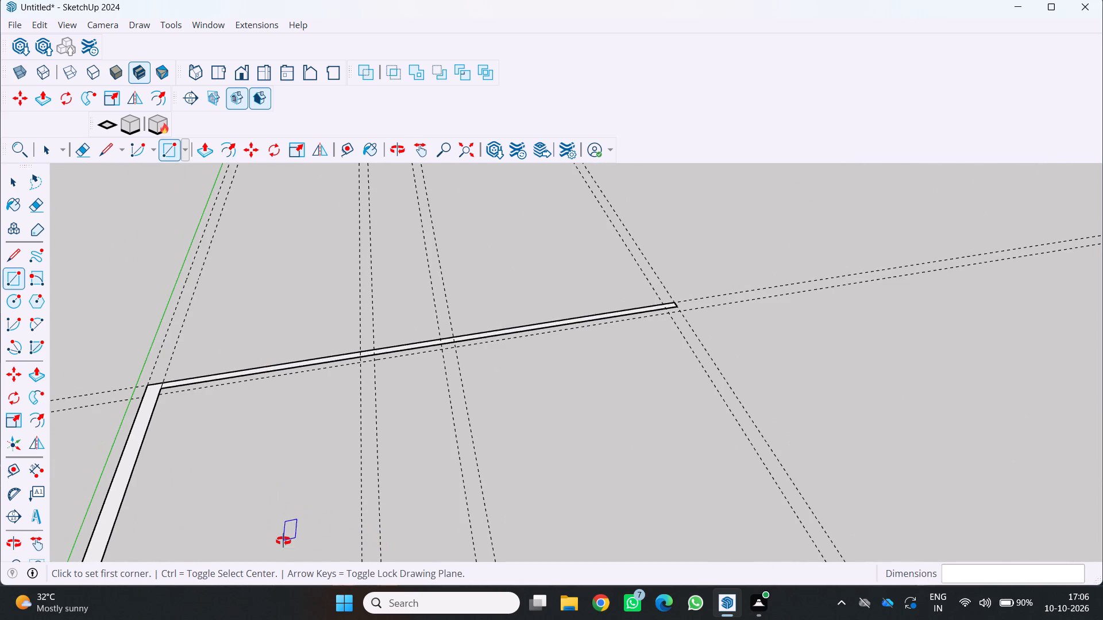
pyautogui.moveTo(283, 541); pyautogui.dragTo(265, 465, button='middle')
pyautogui.scroll(-10, 265, 460)
pyautogui.middleClick(266, 471)
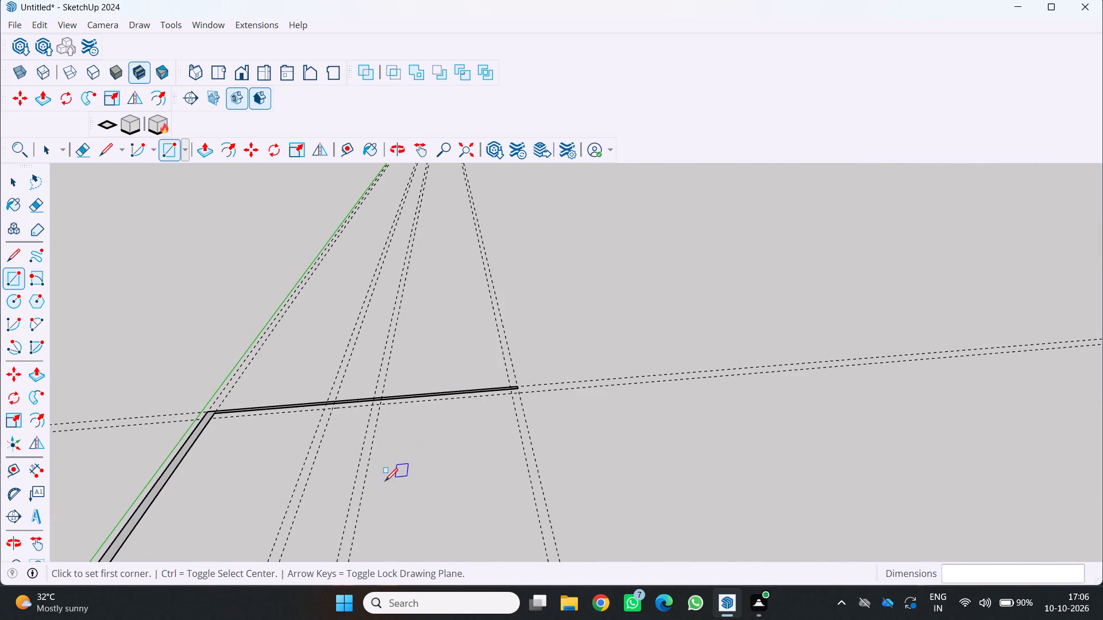
pyautogui.moveTo(361, 513); pyautogui.dragTo(364, 474, button='middle')
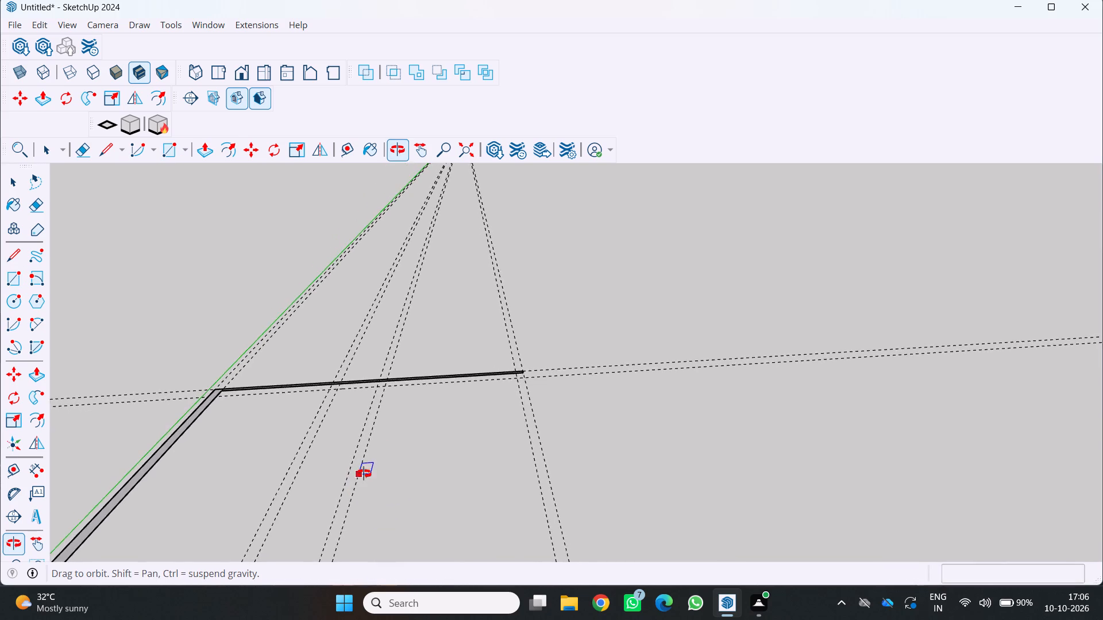
pyautogui.moveTo(364, 474); pyautogui.dragTo(426, 293, button='middle')
pyautogui.keyDown('shift'); pyautogui.scroll(-5, 429, 291); pyautogui.keyUp('shift')
pyautogui.keyDown('shift'); pyautogui.moveTo(422, 302); pyautogui.dragTo(402, 334, button='middle'); pyautogui.keyUp('shift')
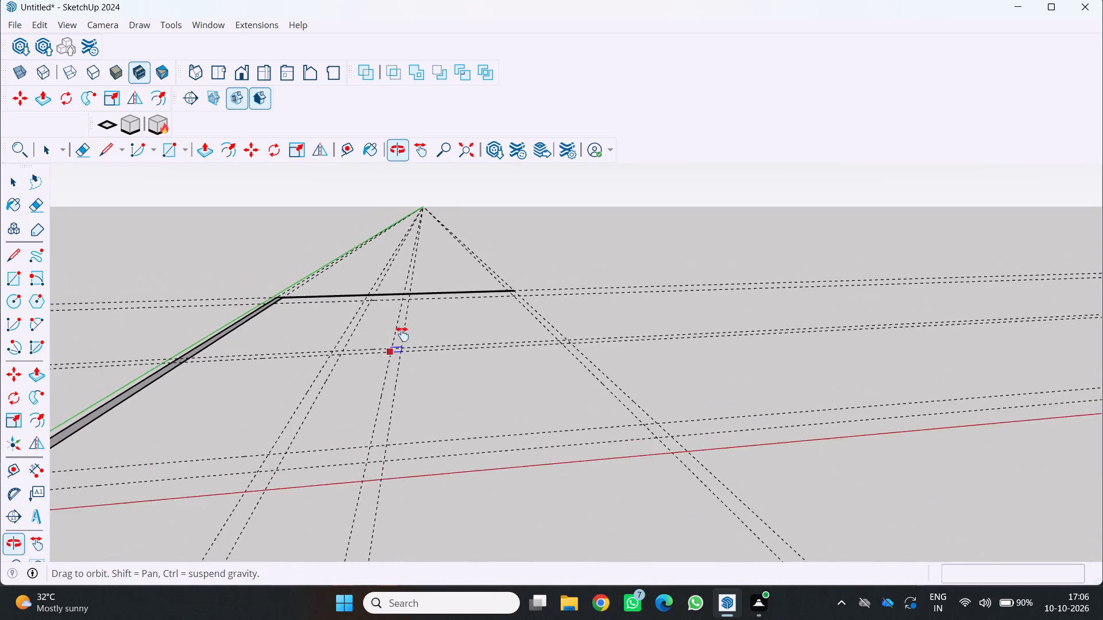
pyautogui.keyDown('shift'); pyautogui.moveTo(402, 334); pyautogui.dragTo(381, 354, button='middle'); pyautogui.keyUp('shift')
pyautogui.keyDown('shift'); pyautogui.scroll(4, 476, 347); pyautogui.keyUp('shift')
pyautogui.keyDown('shift'); pyautogui.moveTo(523, 344); pyautogui.dragTo(472, 404, button='middle'); pyautogui.keyUp('shift')
pyautogui.keyDown('shift'); pyautogui.scroll(4, 447, 387); pyautogui.keyUp('shift')
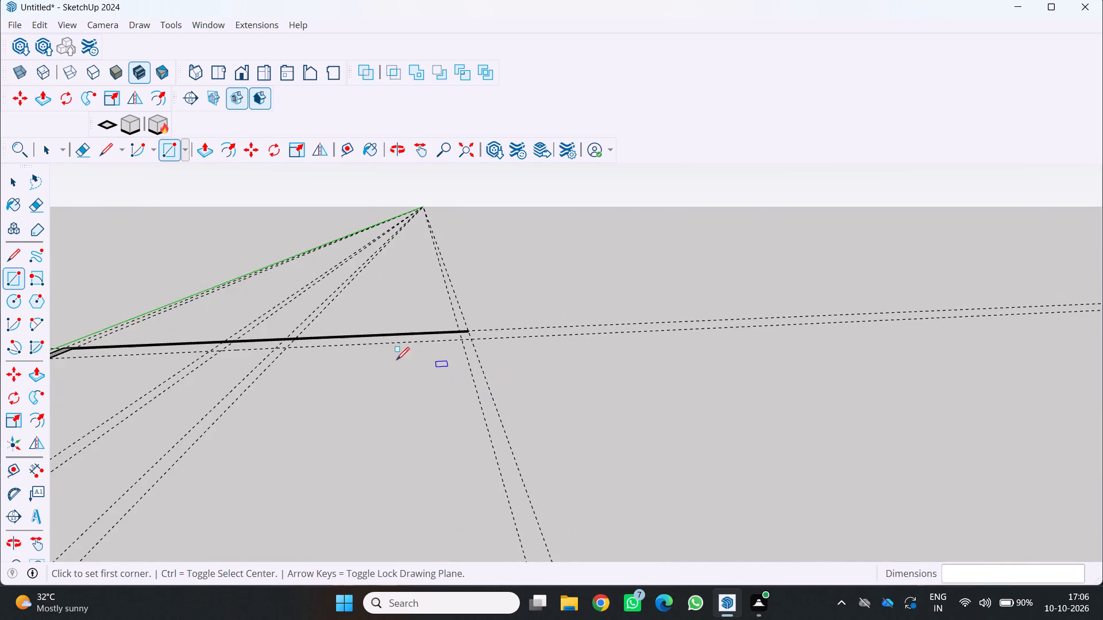
pyautogui.keyDown('shift'); pyautogui.scroll(4, 396, 360); pyautogui.keyUp('shift')
pyautogui.moveTo(238, 351); pyautogui.dragTo(284, 428, button='middle')
pyautogui.scroll(-1, 274, 424)
pyautogui.moveTo(411, 400); pyautogui.dragTo(364, 421, button='middle')
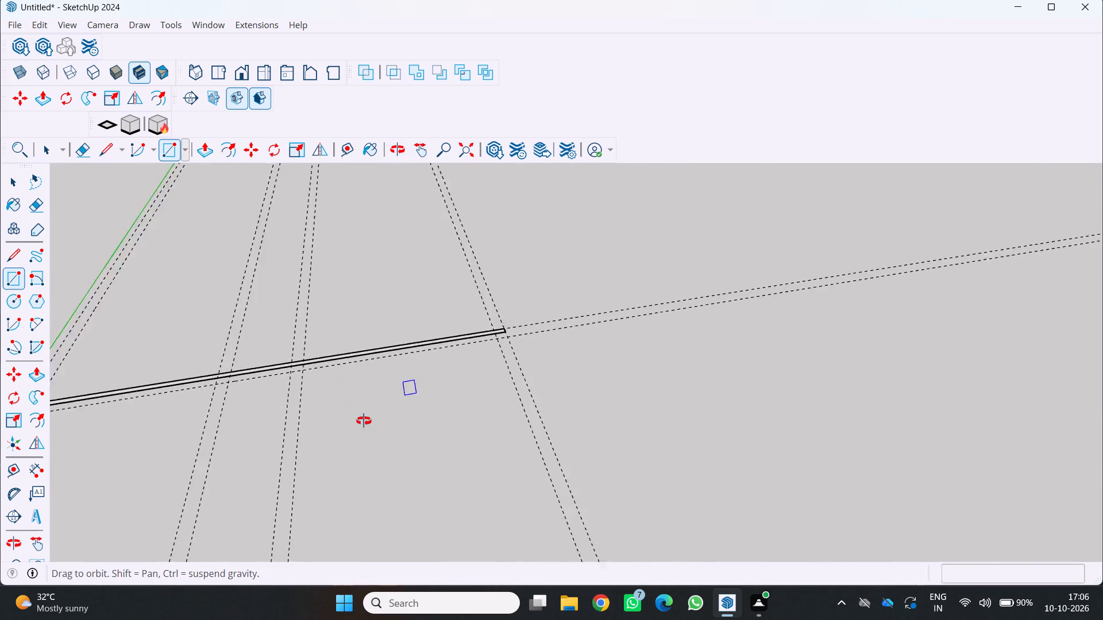
pyautogui.moveTo(364, 421); pyautogui.dragTo(322, 426, button='middle')
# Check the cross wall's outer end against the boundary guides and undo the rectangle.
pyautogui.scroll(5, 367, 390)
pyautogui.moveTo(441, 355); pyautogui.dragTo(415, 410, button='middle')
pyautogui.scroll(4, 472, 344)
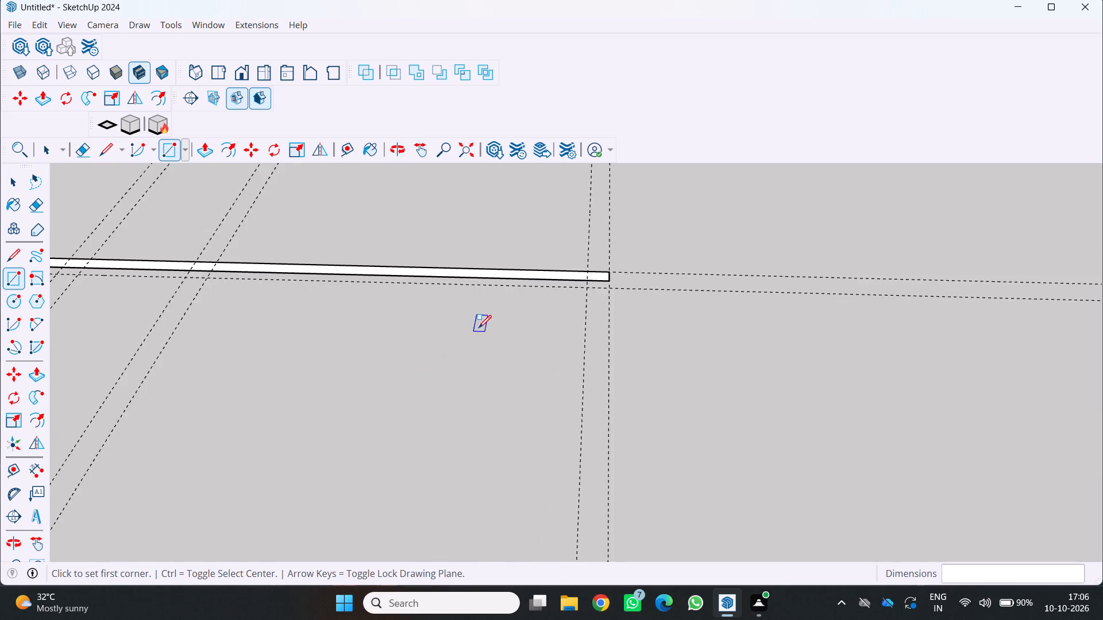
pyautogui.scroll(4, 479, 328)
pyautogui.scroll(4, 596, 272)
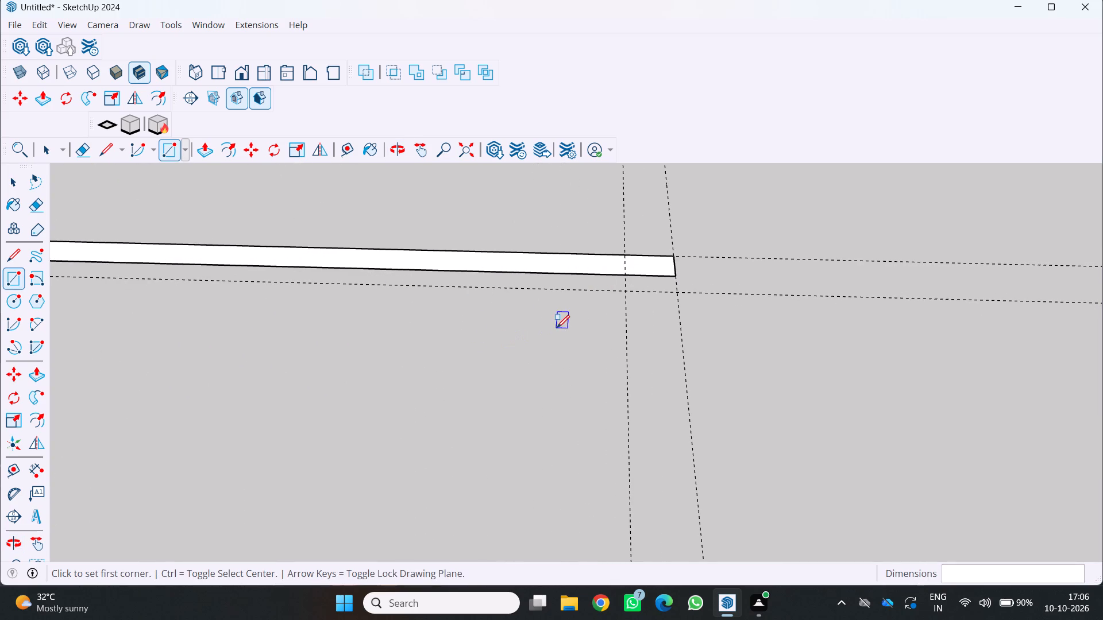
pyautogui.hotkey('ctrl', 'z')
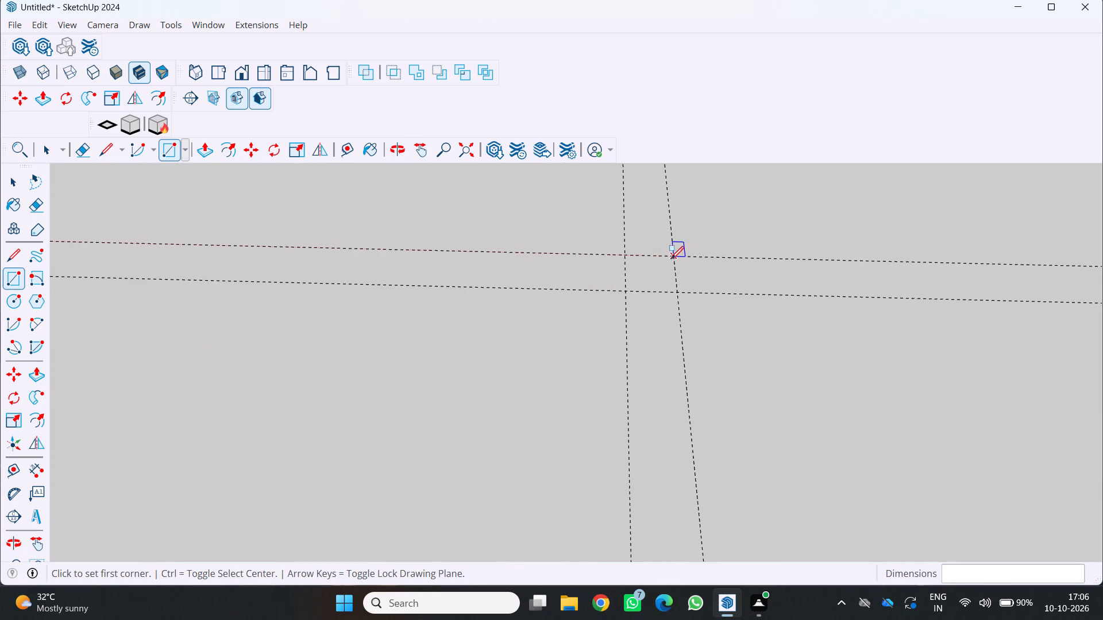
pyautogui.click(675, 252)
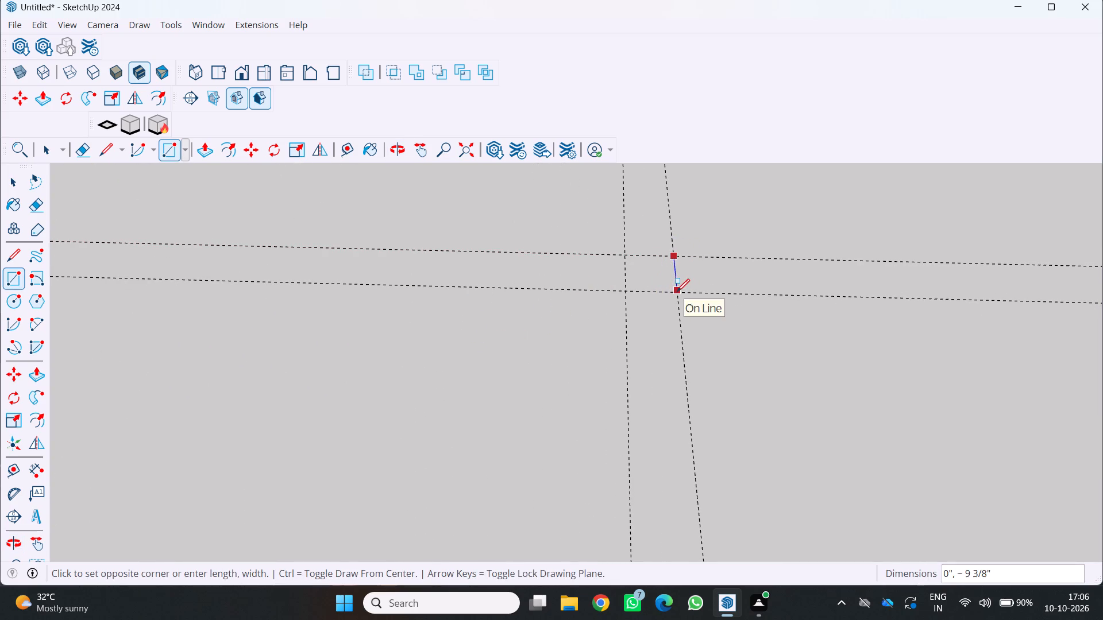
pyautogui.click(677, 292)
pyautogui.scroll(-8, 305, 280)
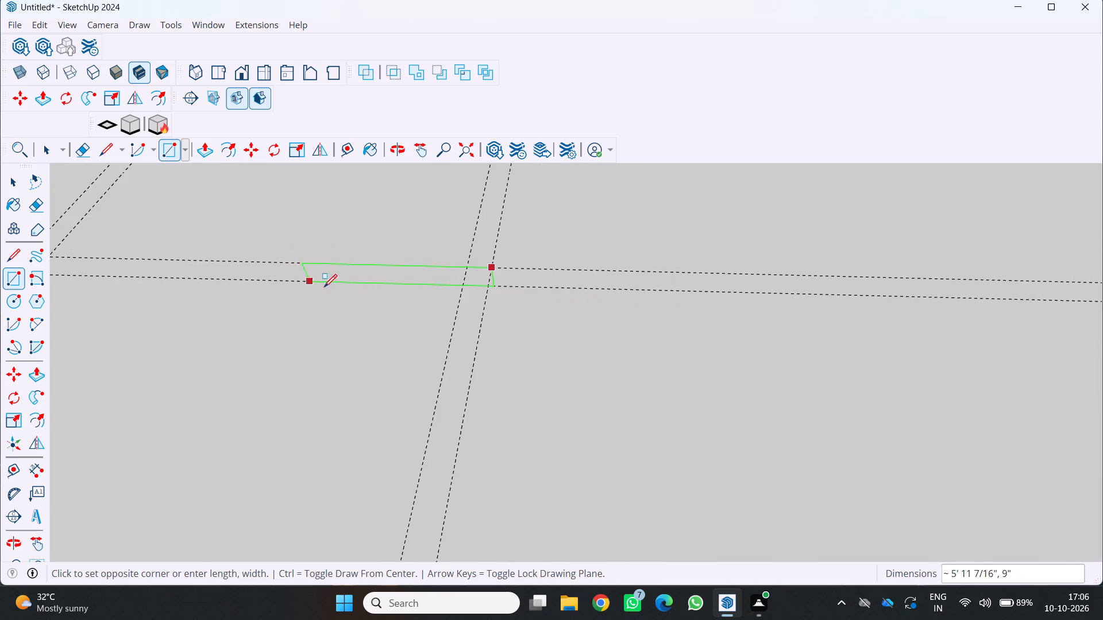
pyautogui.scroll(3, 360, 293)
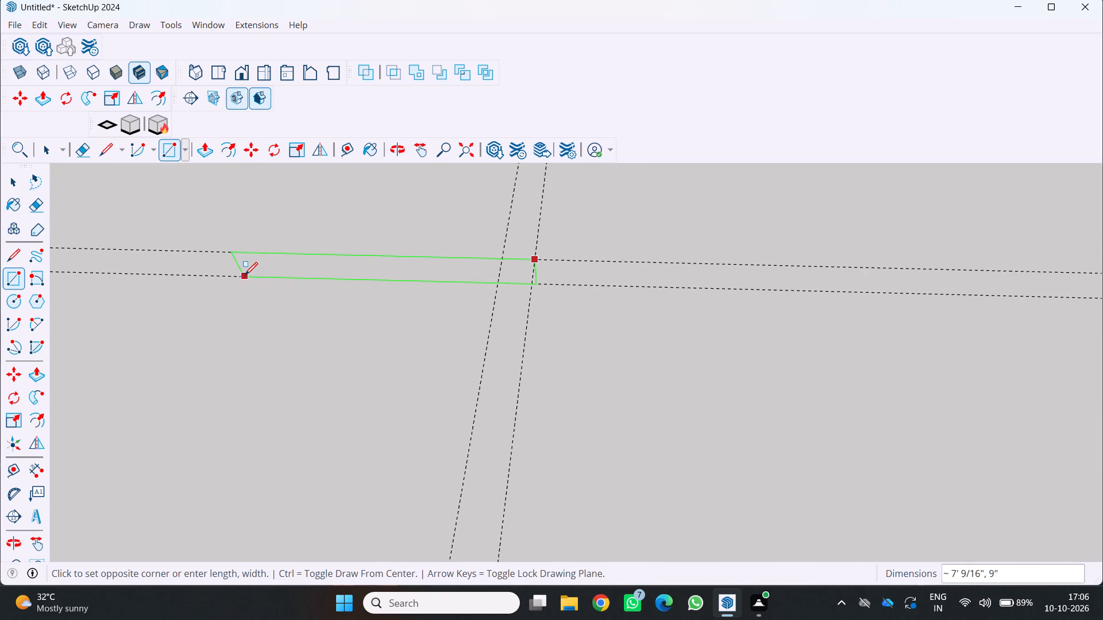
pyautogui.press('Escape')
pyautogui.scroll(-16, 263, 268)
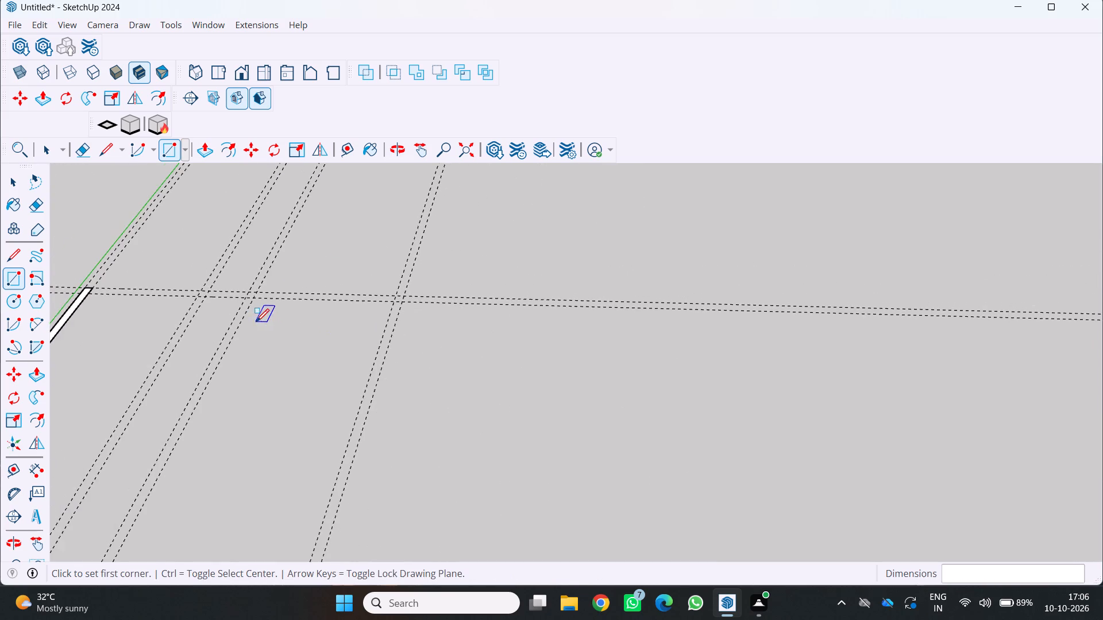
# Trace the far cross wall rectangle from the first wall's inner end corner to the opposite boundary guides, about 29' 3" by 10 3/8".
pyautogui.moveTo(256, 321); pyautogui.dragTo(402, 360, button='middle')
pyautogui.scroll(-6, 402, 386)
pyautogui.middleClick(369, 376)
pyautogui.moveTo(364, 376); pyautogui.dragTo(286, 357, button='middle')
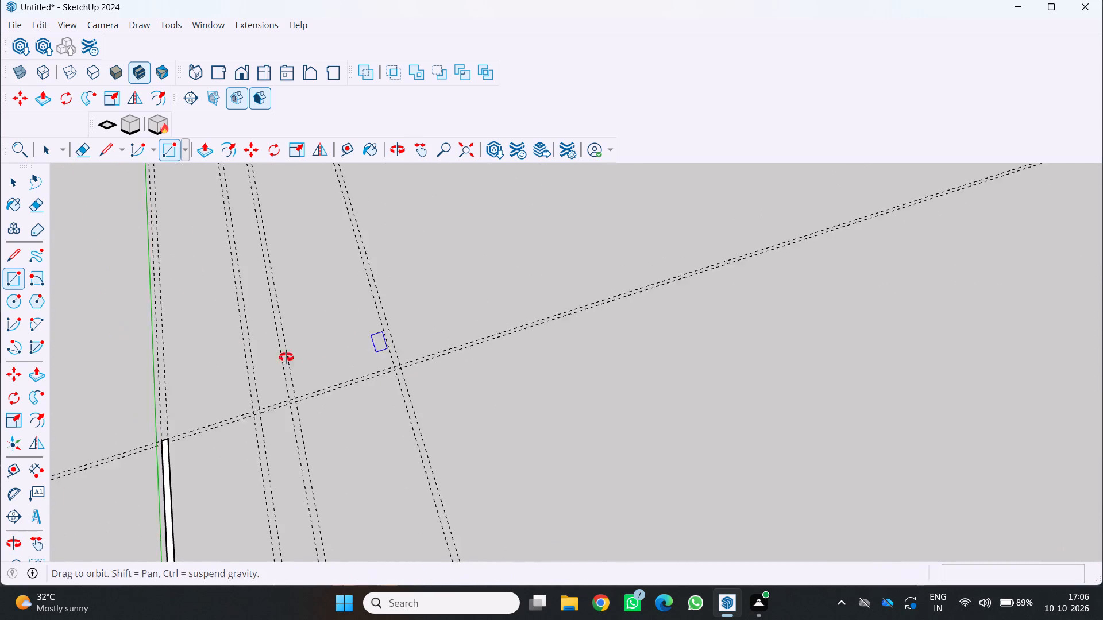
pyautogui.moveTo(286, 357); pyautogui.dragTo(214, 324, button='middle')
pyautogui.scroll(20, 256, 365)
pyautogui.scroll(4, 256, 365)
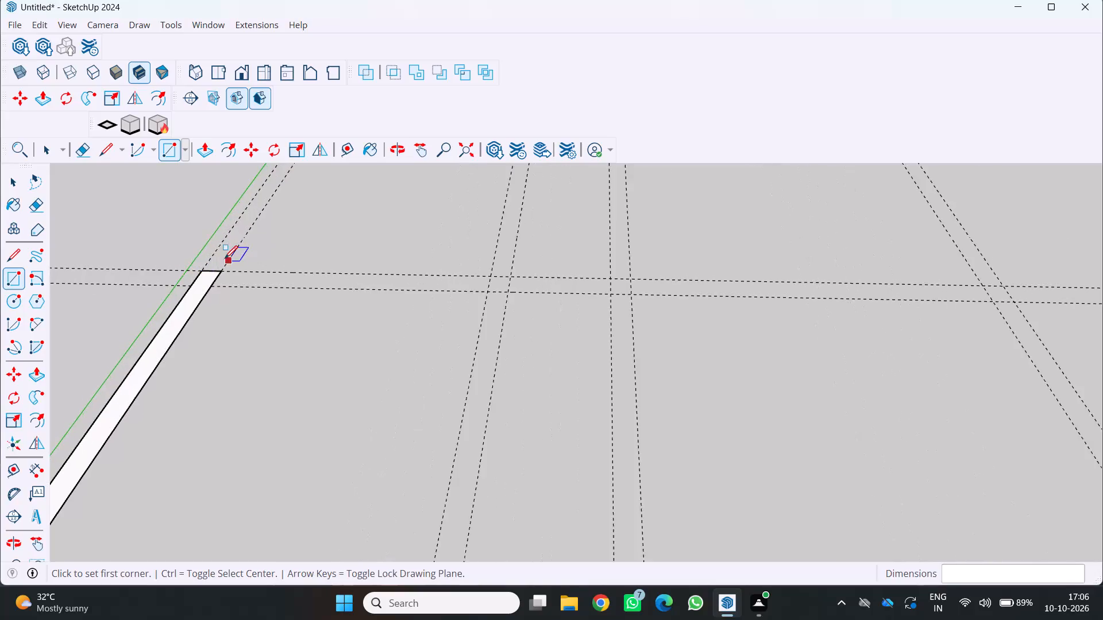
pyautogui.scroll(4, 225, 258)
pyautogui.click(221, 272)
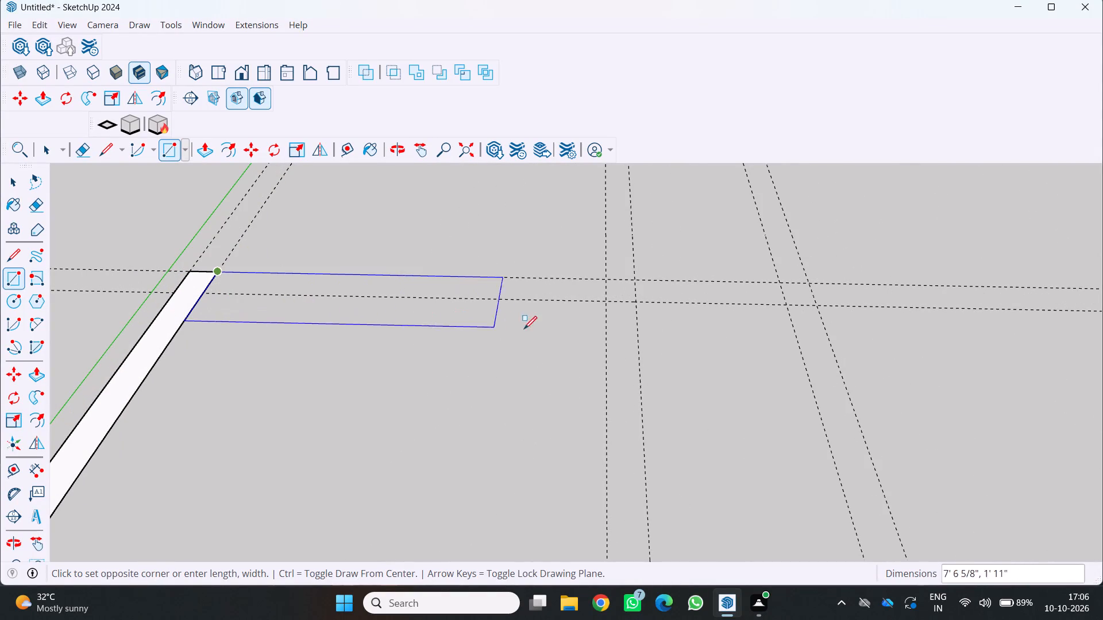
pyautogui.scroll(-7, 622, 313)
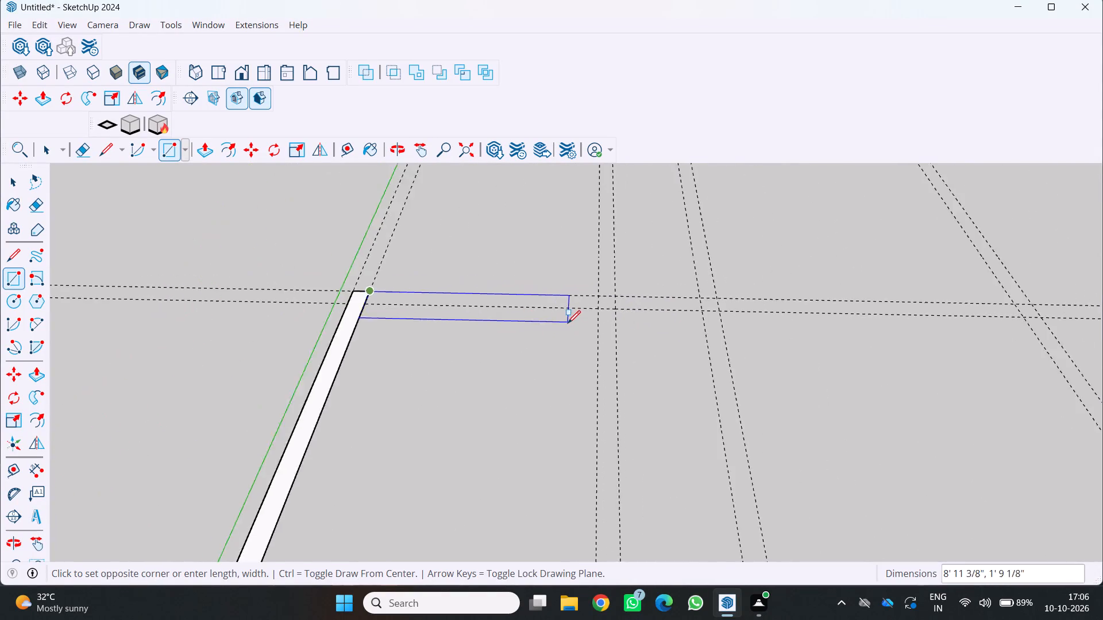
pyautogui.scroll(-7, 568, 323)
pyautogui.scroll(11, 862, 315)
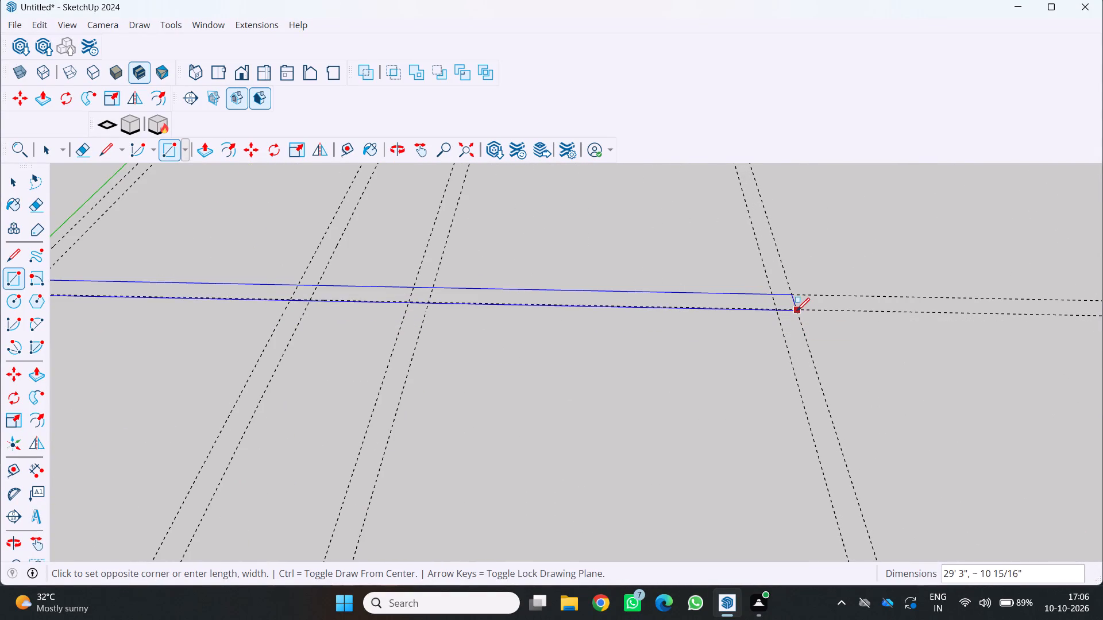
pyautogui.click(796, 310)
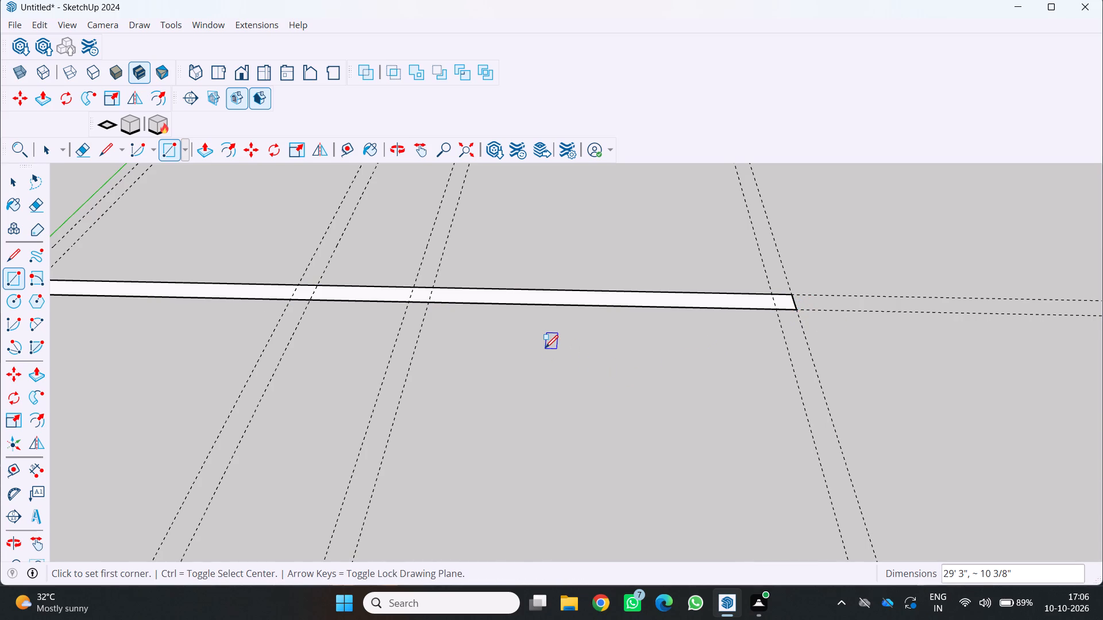
# Examine the redrawn far cross wall from several angles, comparing its edges with the guide pair.
pyautogui.scroll(-7, 561, 337)
pyautogui.moveTo(556, 401); pyautogui.dragTo(551, 385, button='middle')
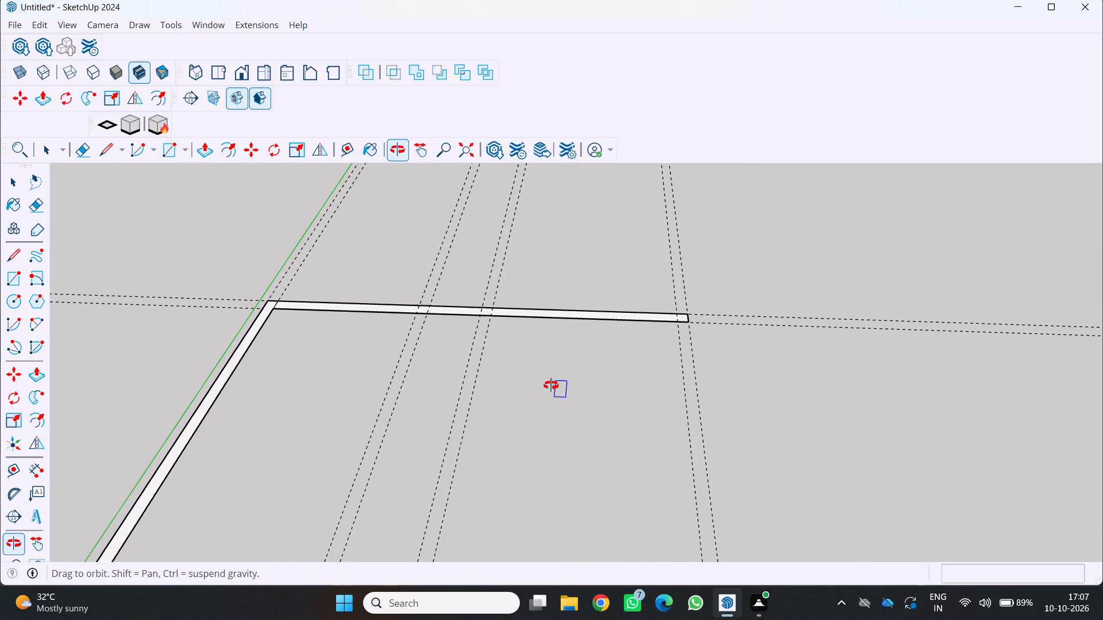
pyautogui.moveTo(551, 385); pyautogui.dragTo(551, 384, button='middle')
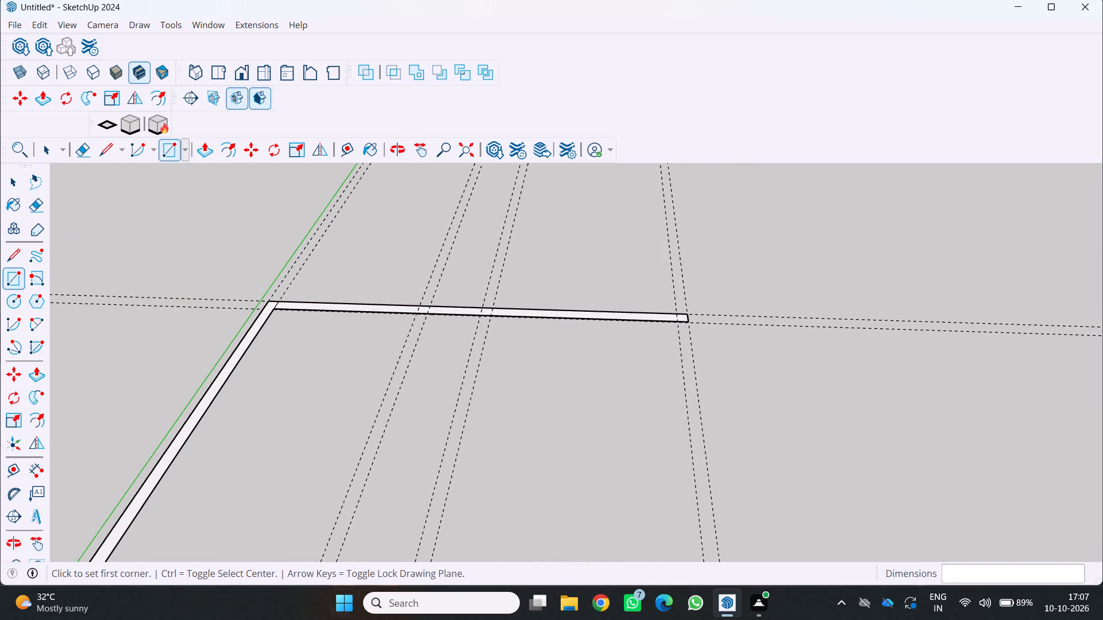
pyautogui.scroll(-4, 412, 420)
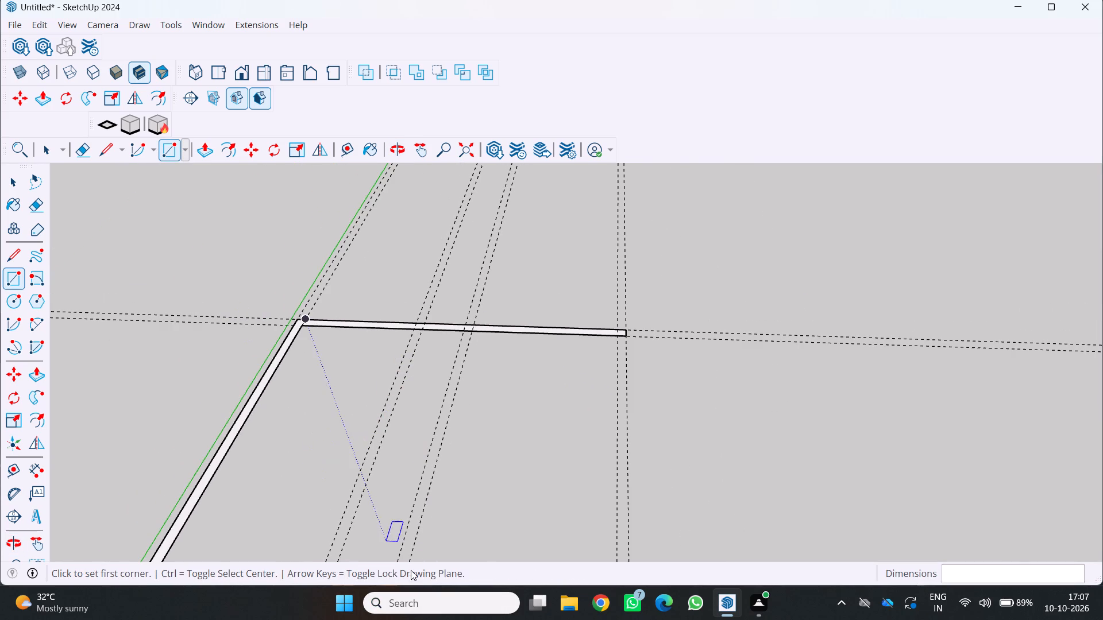
pyautogui.scroll(-1, 413, 575)
pyautogui.moveTo(336, 432); pyautogui.dragTo(340, 347, button='middle')
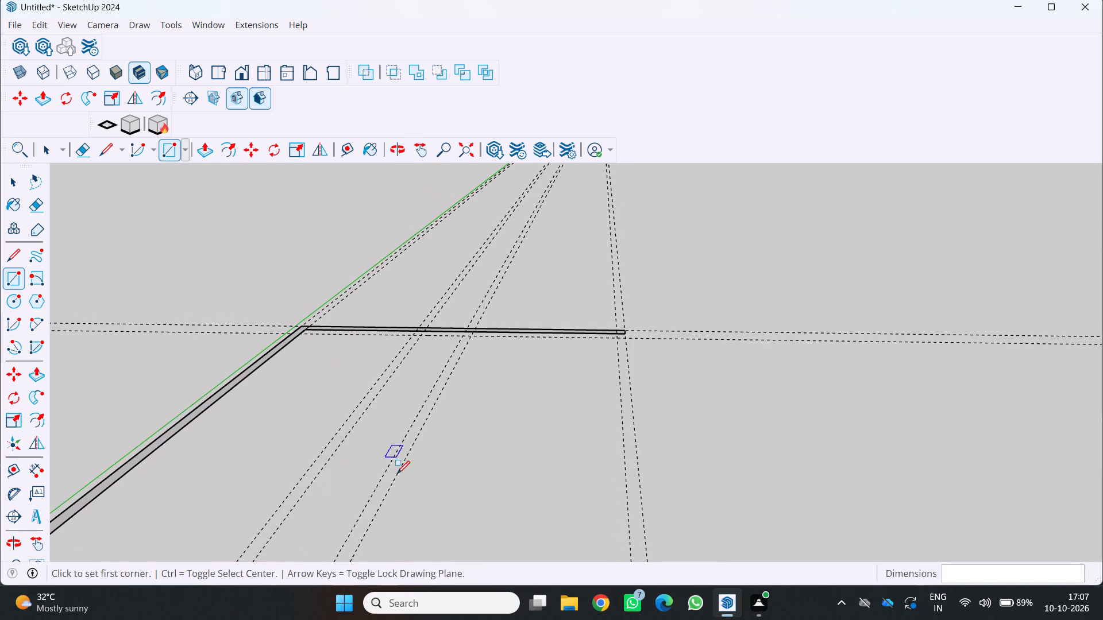
pyautogui.scroll(1, 398, 439)
pyautogui.middleClick(399, 439)
pyautogui.scroll(-5, 404, 440)
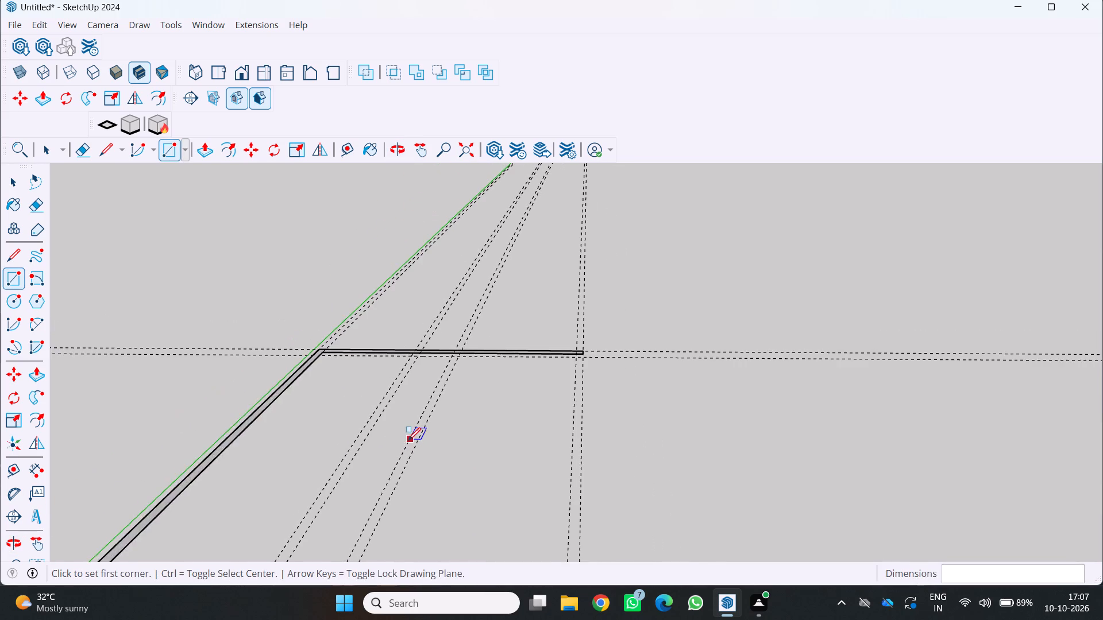
pyautogui.scroll(-1, 388, 451)
pyautogui.moveTo(385, 452); pyautogui.dragTo(393, 495, button='middle')
pyautogui.scroll(7, 396, 393)
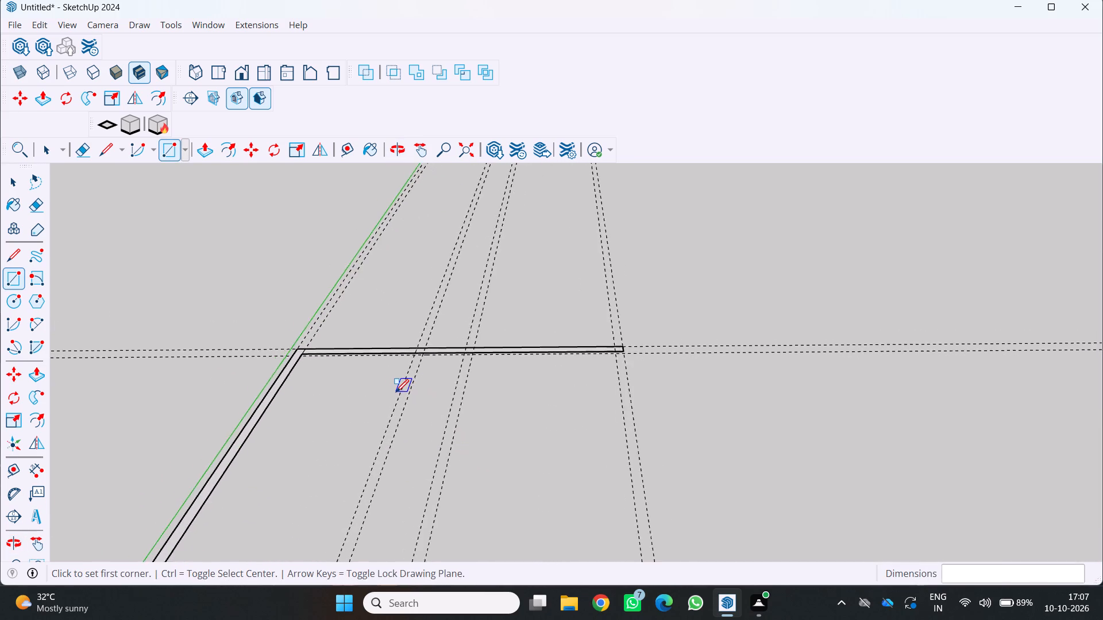
pyautogui.scroll(14, 396, 392)
pyautogui.scroll(-5, 418, 384)
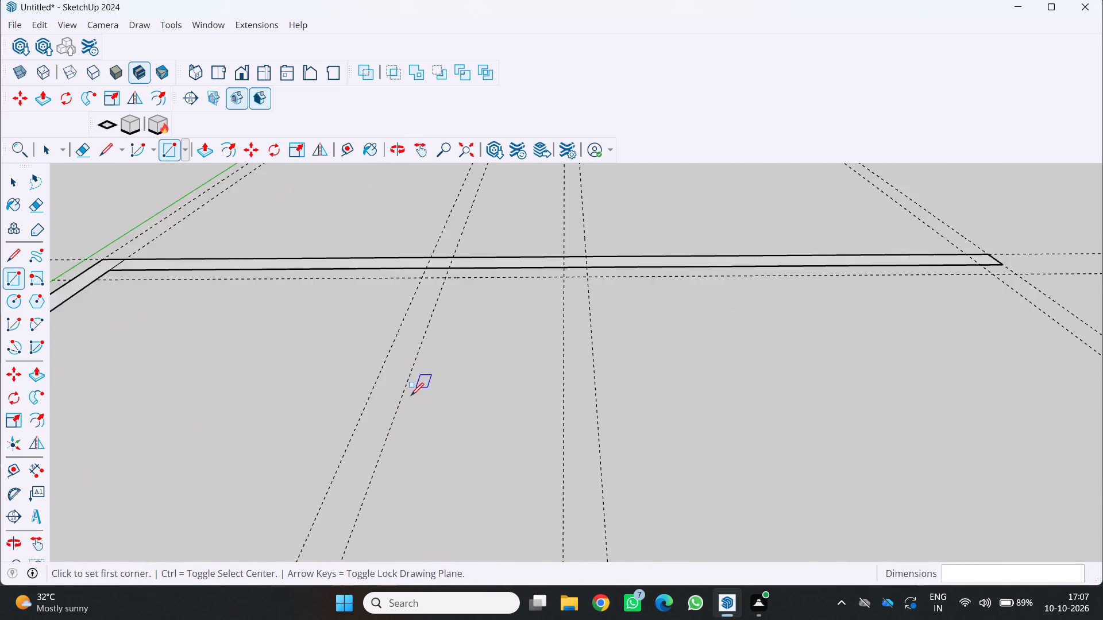
pyautogui.scroll(-1, 411, 396)
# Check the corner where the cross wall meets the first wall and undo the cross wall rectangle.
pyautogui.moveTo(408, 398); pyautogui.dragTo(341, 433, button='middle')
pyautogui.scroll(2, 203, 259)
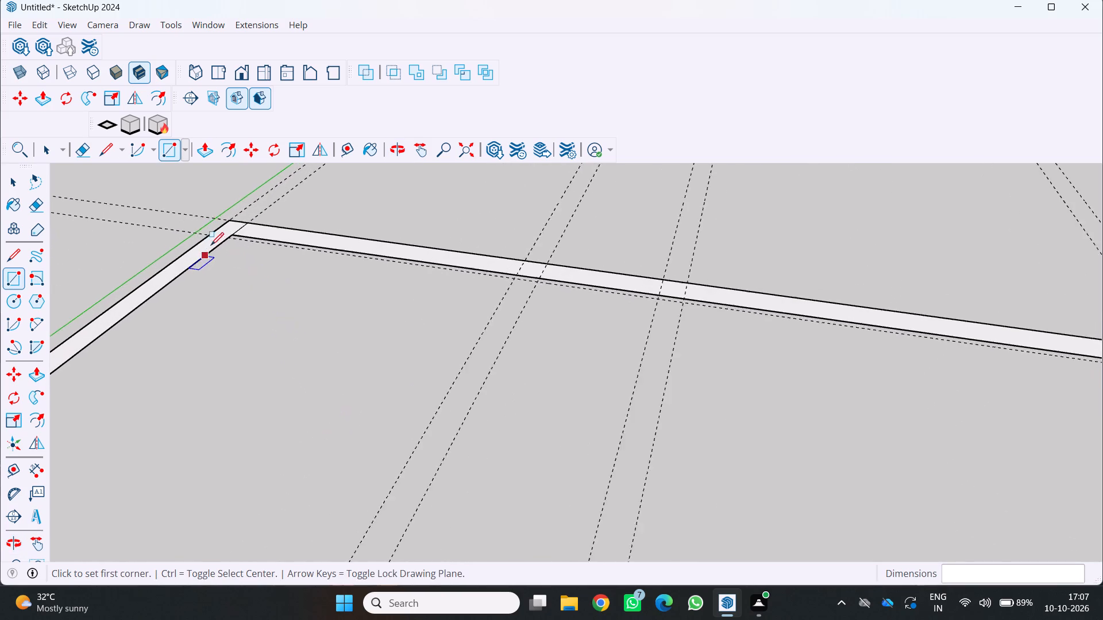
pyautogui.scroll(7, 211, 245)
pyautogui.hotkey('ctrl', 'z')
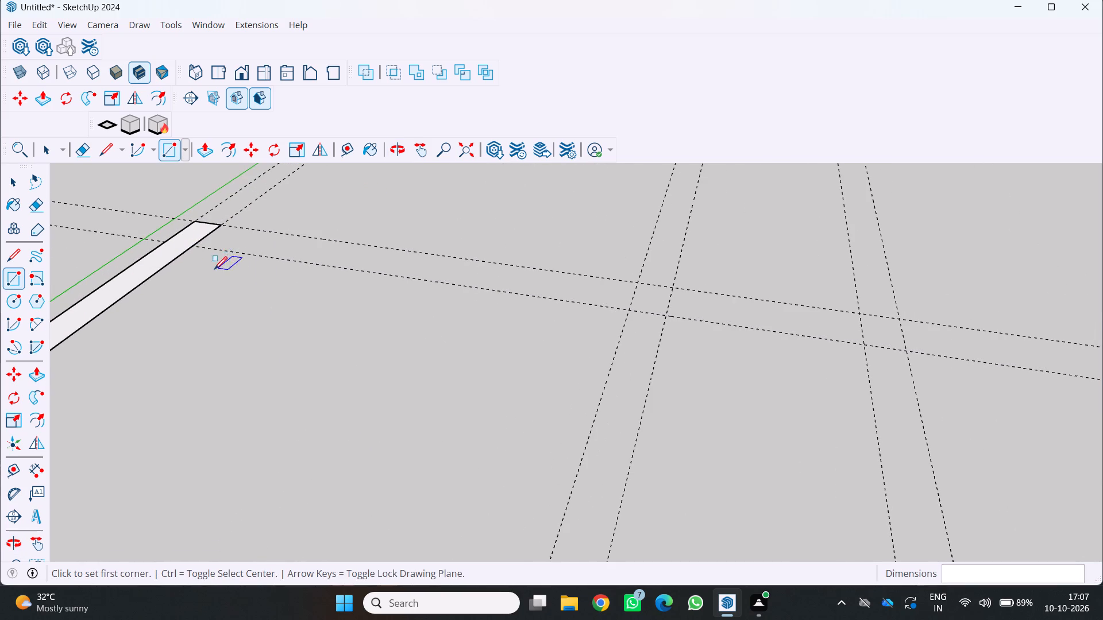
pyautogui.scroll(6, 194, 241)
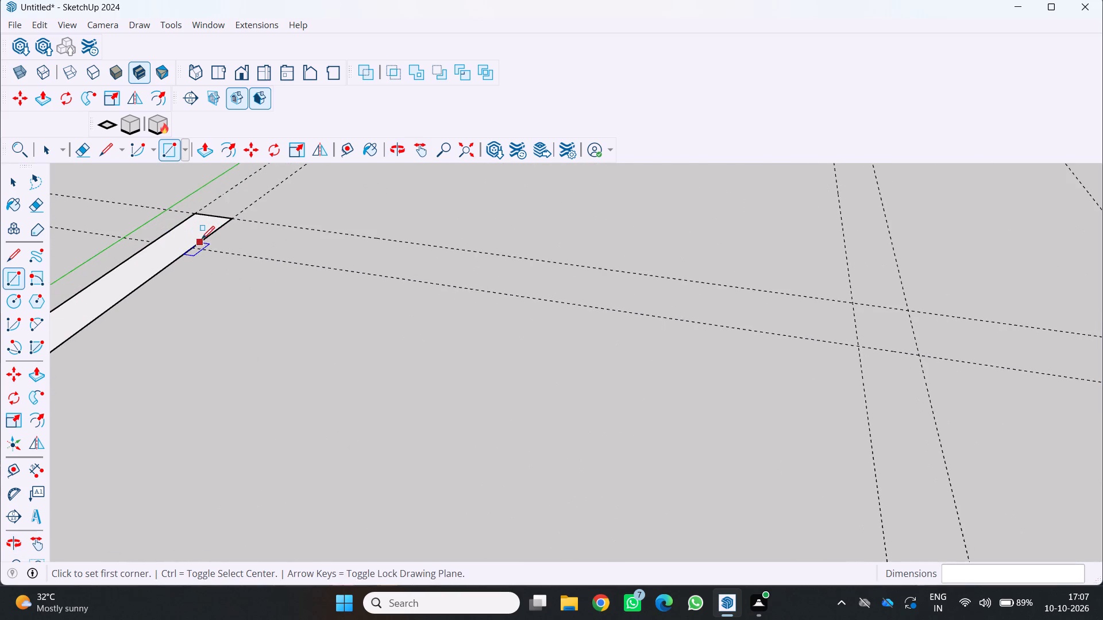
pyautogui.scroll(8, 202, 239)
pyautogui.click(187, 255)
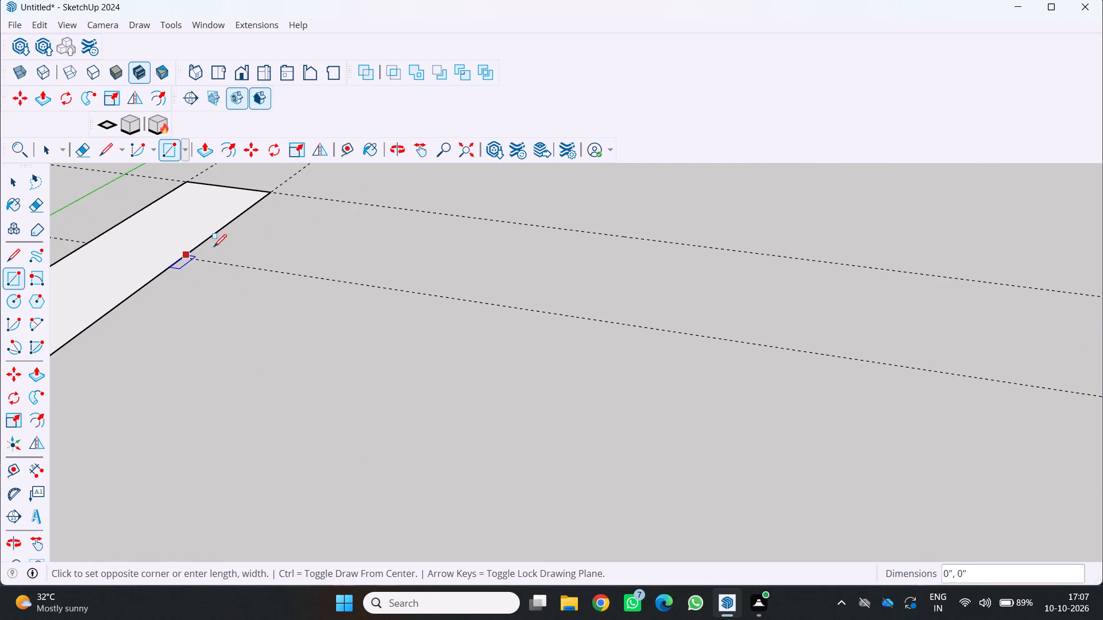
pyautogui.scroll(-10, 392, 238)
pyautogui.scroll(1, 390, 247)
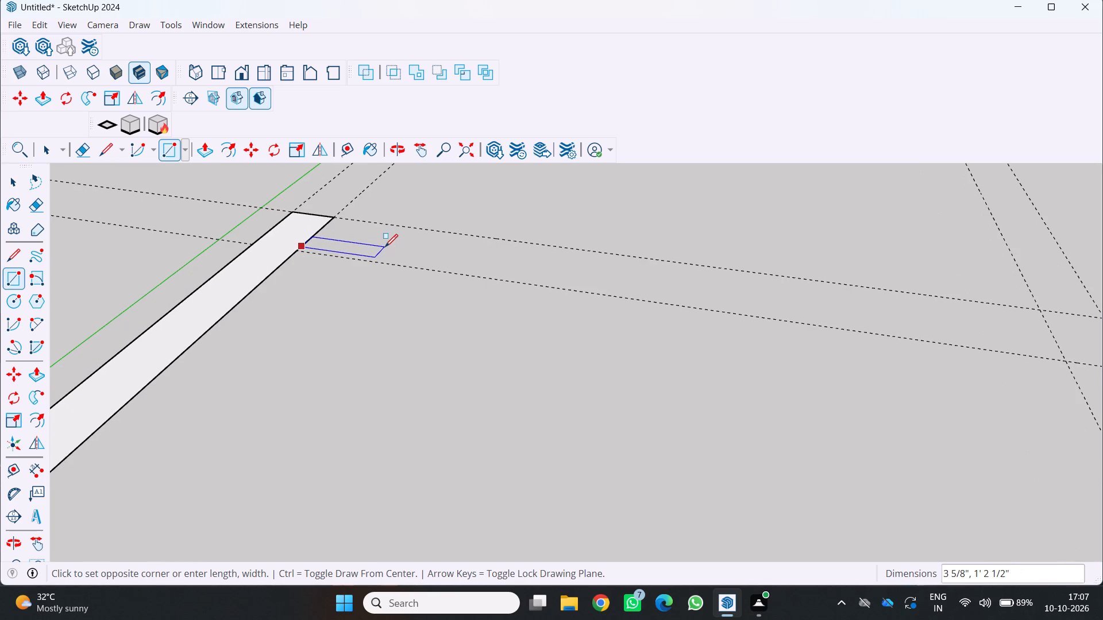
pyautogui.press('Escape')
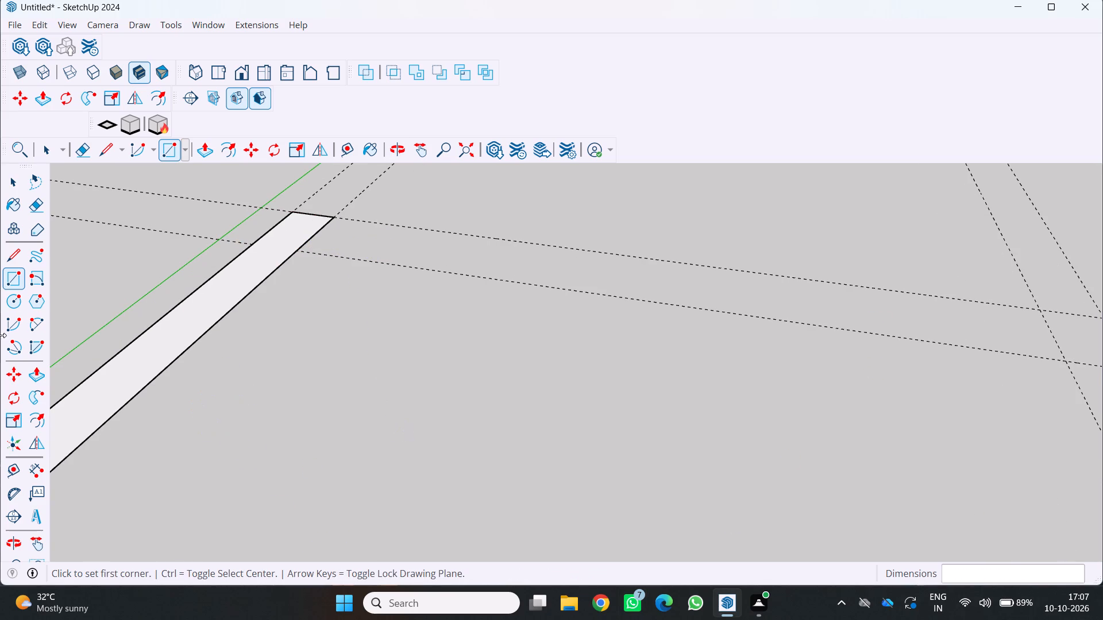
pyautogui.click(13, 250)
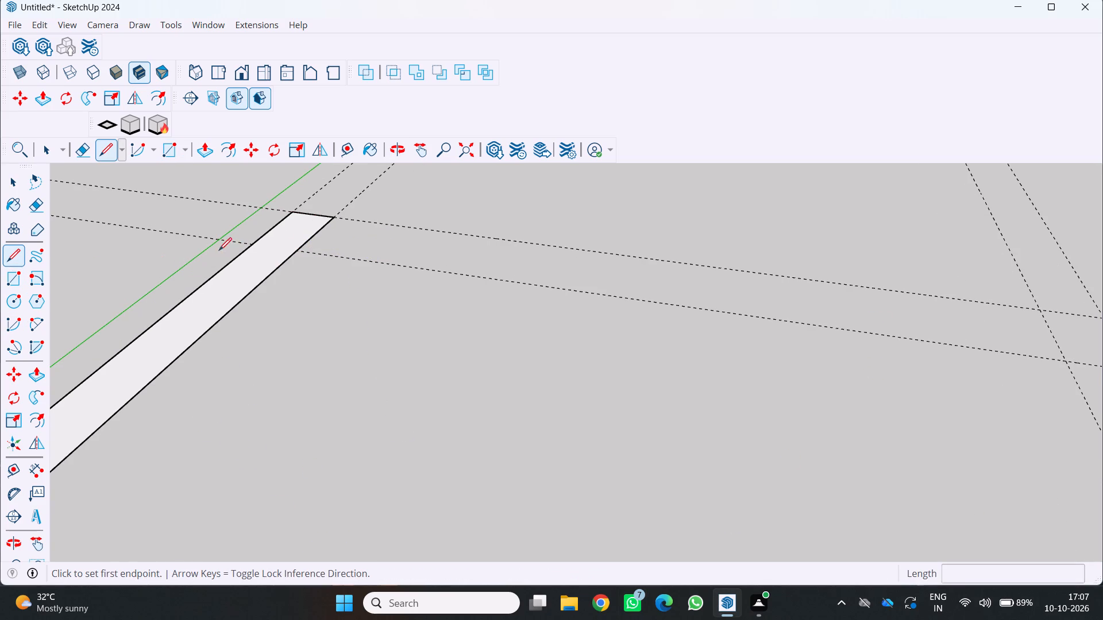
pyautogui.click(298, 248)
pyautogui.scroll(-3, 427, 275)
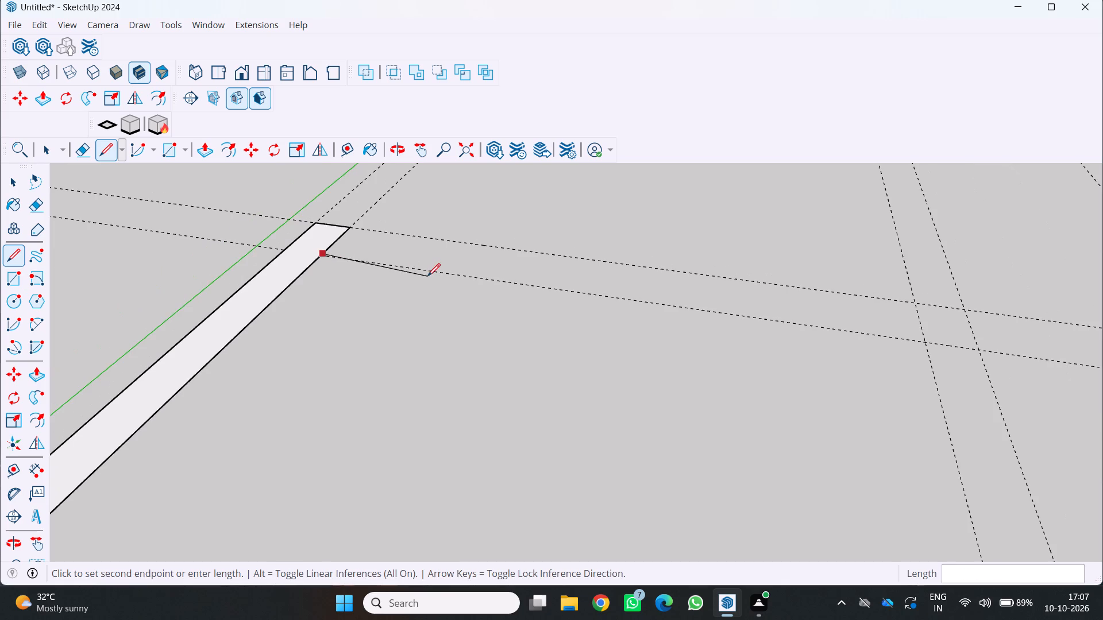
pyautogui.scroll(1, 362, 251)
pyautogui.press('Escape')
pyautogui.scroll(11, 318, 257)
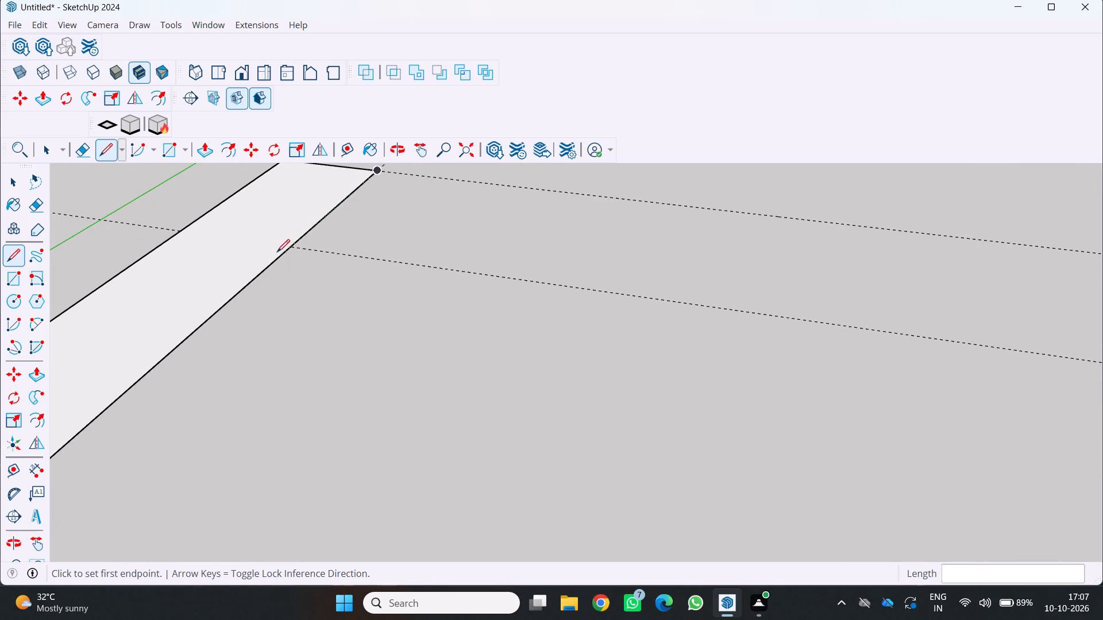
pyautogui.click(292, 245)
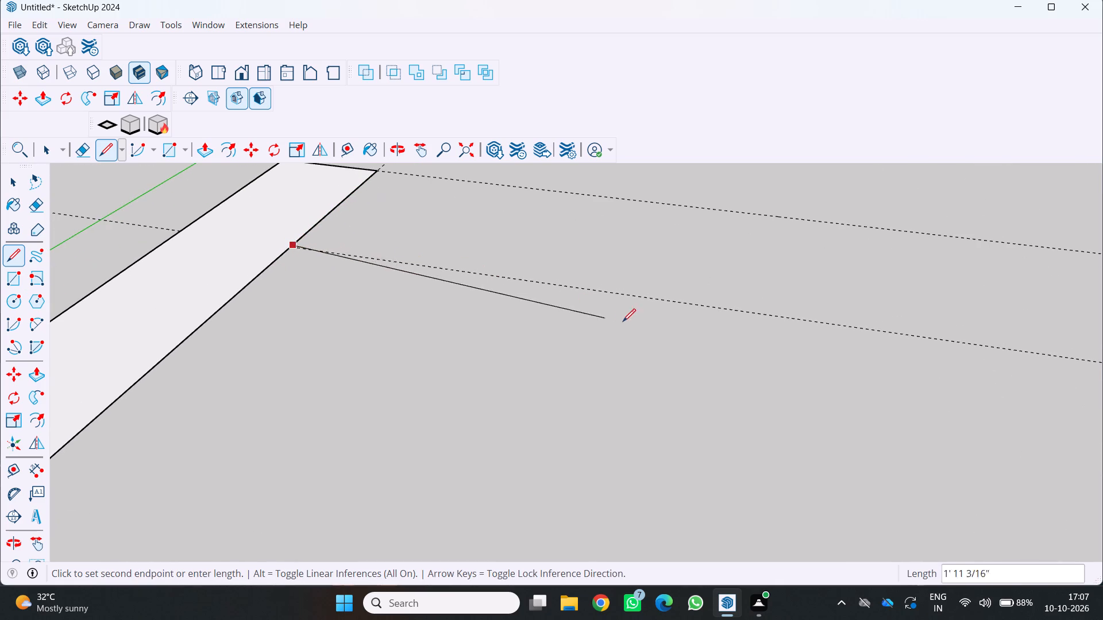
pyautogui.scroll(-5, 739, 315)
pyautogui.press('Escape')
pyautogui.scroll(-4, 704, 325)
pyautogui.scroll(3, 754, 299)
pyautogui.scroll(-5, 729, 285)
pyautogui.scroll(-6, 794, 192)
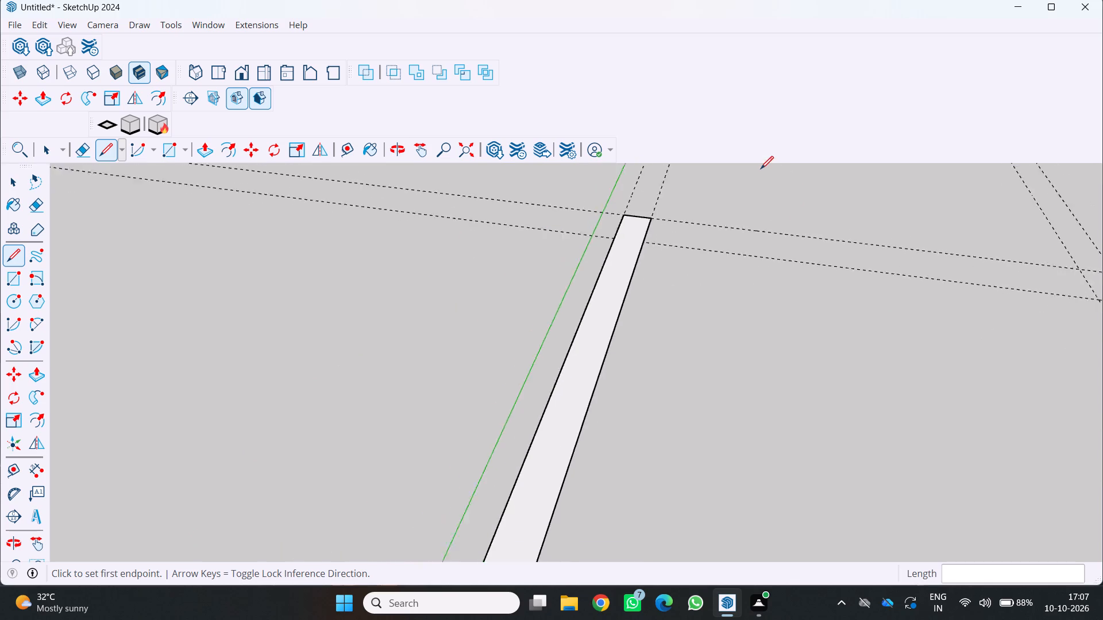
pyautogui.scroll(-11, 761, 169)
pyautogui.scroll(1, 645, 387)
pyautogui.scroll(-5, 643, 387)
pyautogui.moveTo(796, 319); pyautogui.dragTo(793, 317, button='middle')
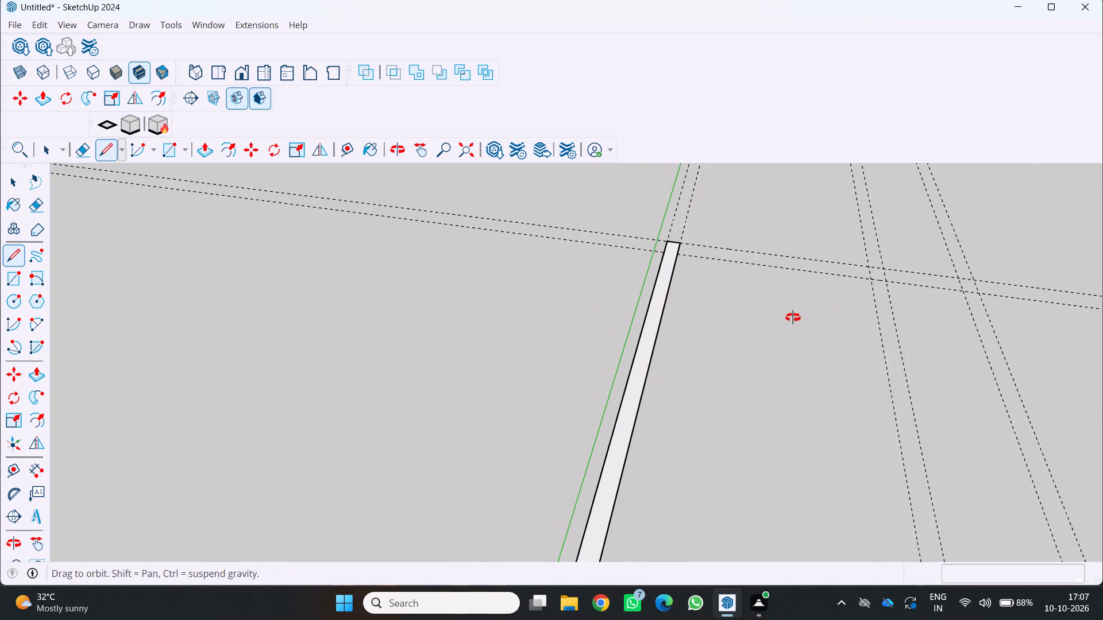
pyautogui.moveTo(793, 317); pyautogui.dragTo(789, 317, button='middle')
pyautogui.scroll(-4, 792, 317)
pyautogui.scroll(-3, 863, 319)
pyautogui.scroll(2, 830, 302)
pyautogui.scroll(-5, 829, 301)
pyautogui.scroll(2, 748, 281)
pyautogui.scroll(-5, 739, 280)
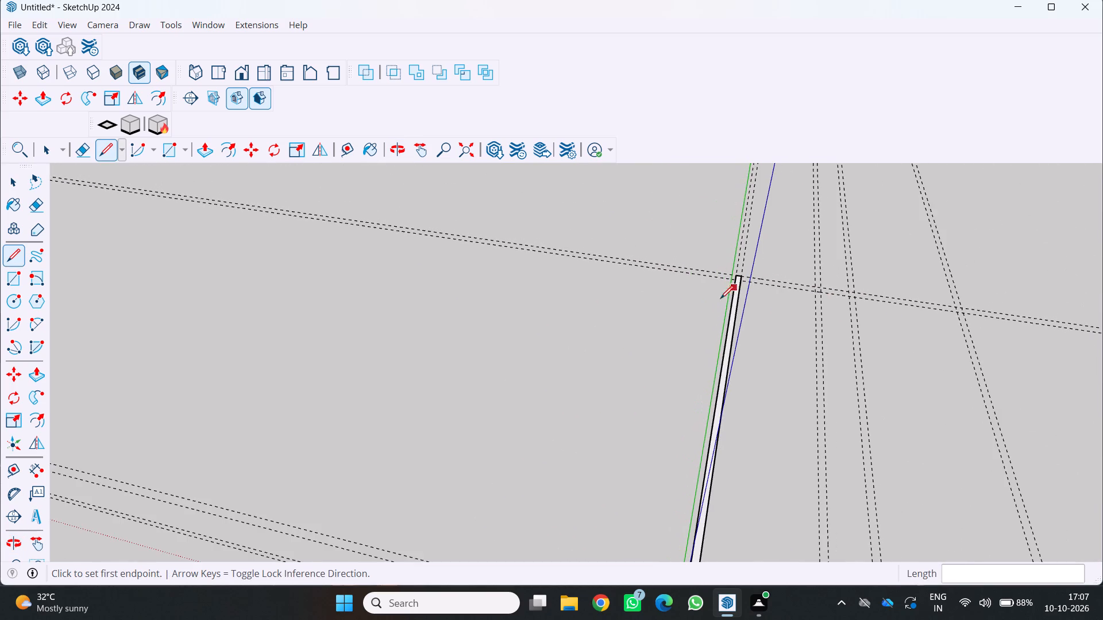
# Trace the opposite side wall as a 9" by 58' rectangle along its guide pair, from the far boundary guide to the front outer guide.
pyautogui.scroll(-1, 728, 387)
pyautogui.keyDown('shift'); pyautogui.moveTo(724, 389); pyautogui.dragTo(351, 327, button='middle'); pyautogui.keyUp('shift')
pyautogui.keyDown('shift'); pyautogui.middleClick(351, 327); pyautogui.keyUp('shift')
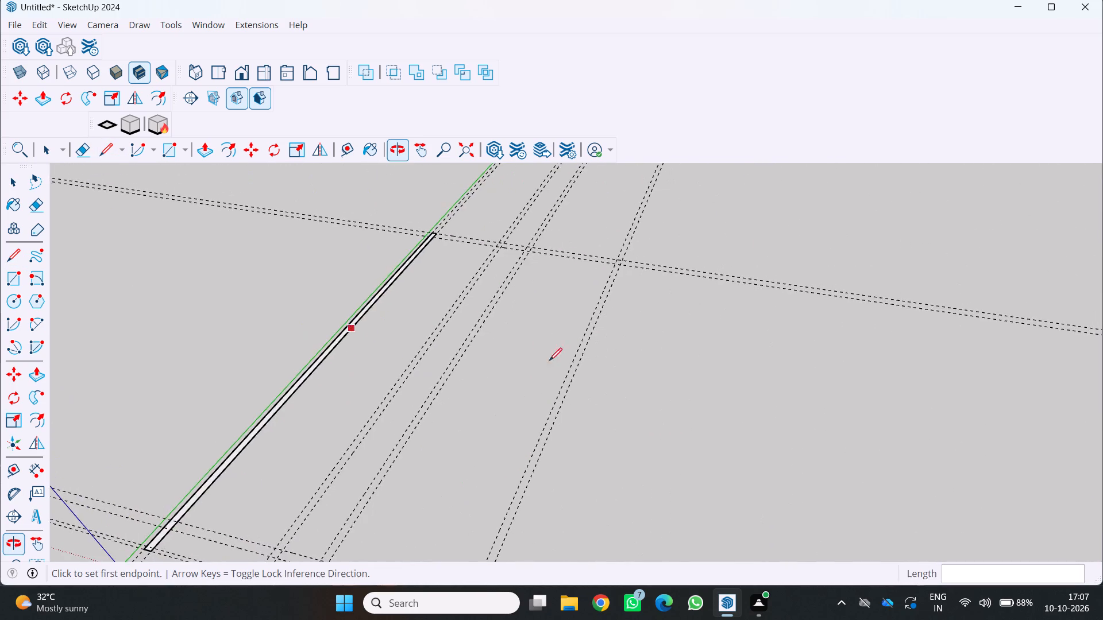
pyautogui.scroll(12, 584, 328)
pyautogui.scroll(8, 572, 274)
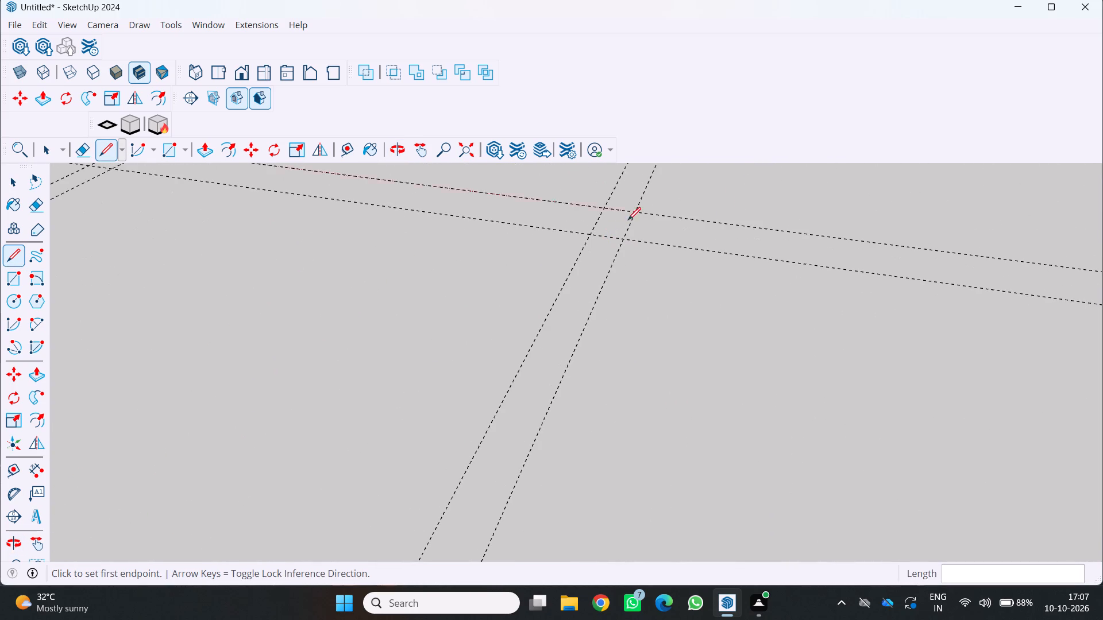
pyautogui.press('r')
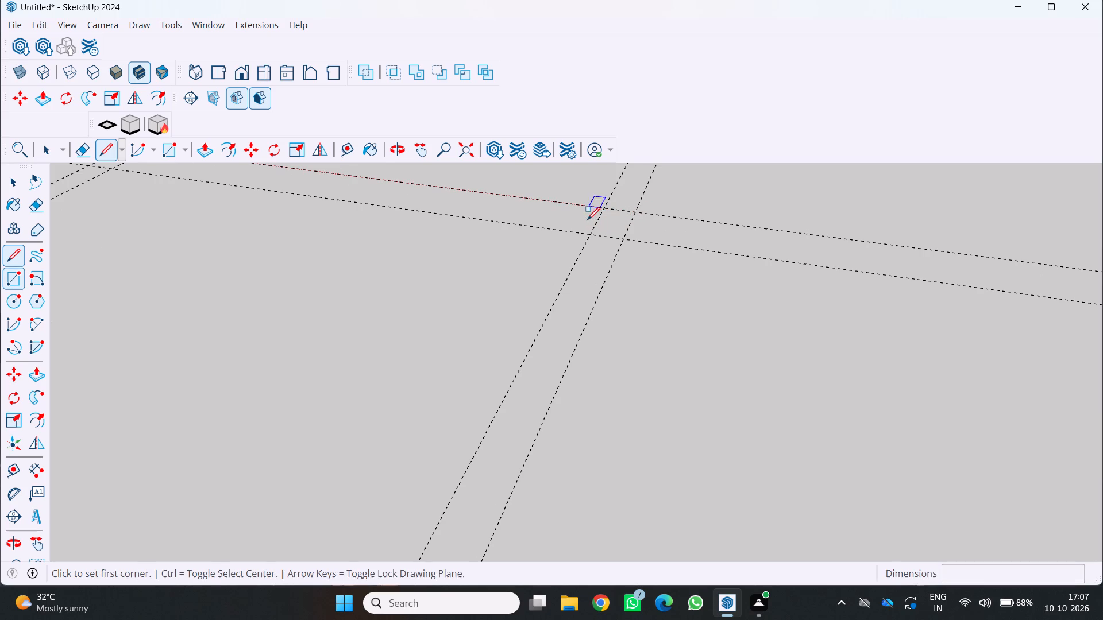
pyautogui.scroll(4, 606, 208)
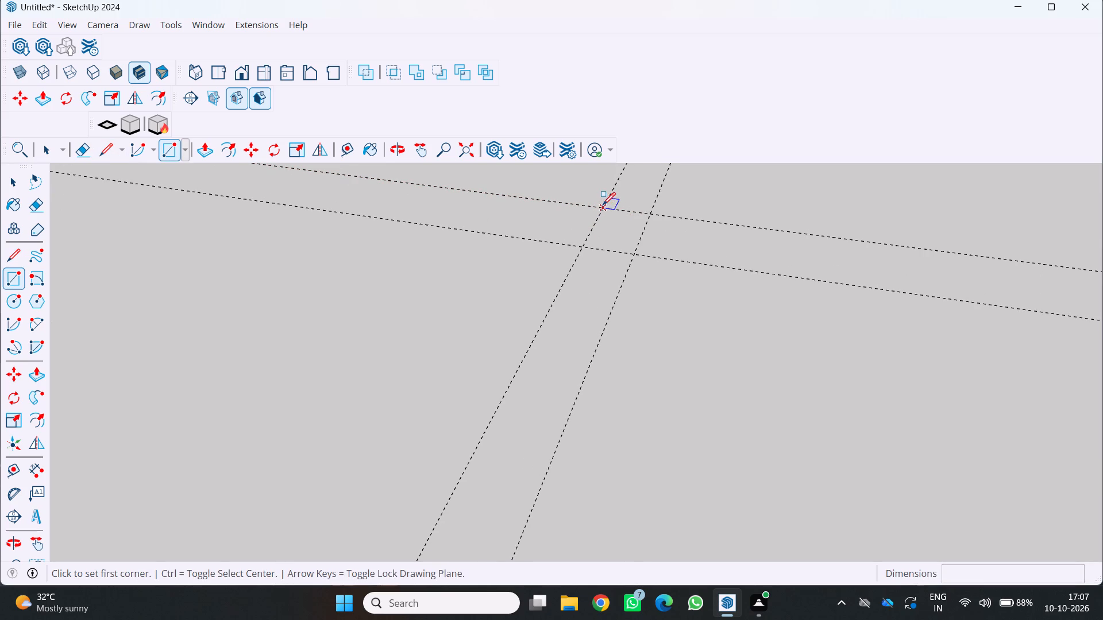
pyautogui.click(603, 208)
pyautogui.scroll(-7, 556, 441)
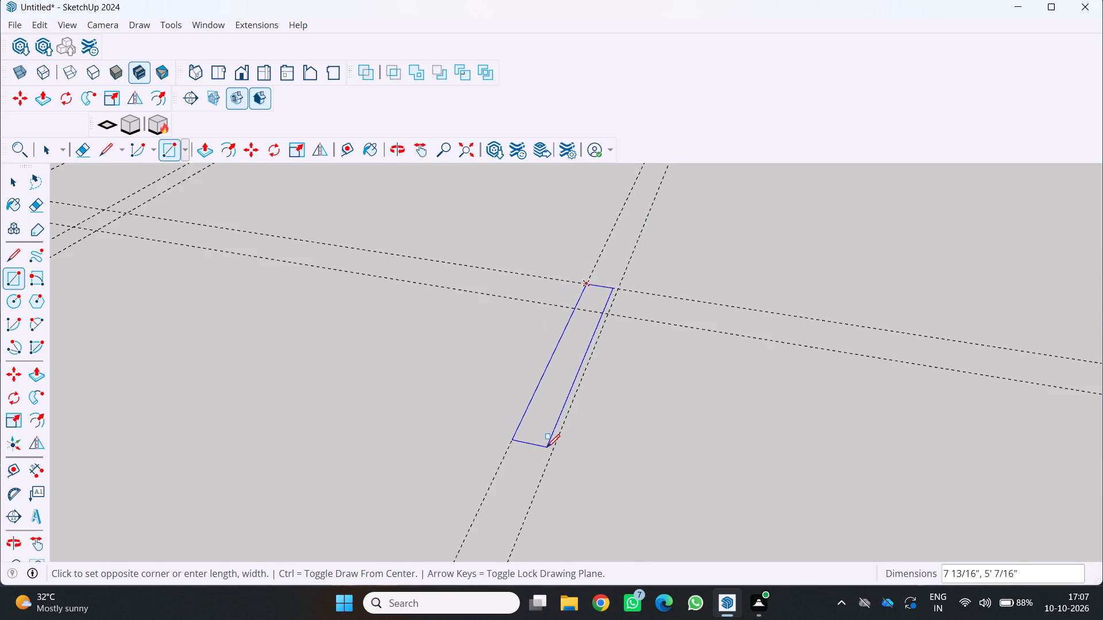
pyautogui.scroll(-6, 547, 447)
pyautogui.moveTo(547, 447); pyautogui.dragTo(550, 376, button='middle')
pyautogui.scroll(-1, 546, 428)
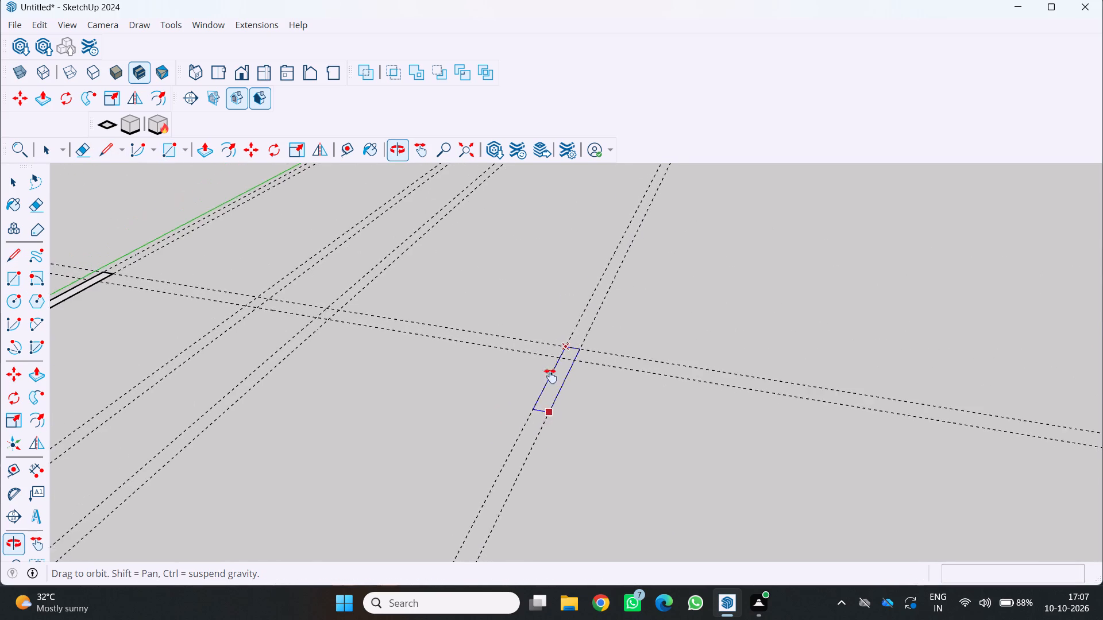
pyautogui.moveTo(550, 376); pyautogui.dragTo(585, 165, button='middle')
pyautogui.keyDown('shift'); pyautogui.scroll(-7, 512, 495); pyautogui.keyUp('shift')
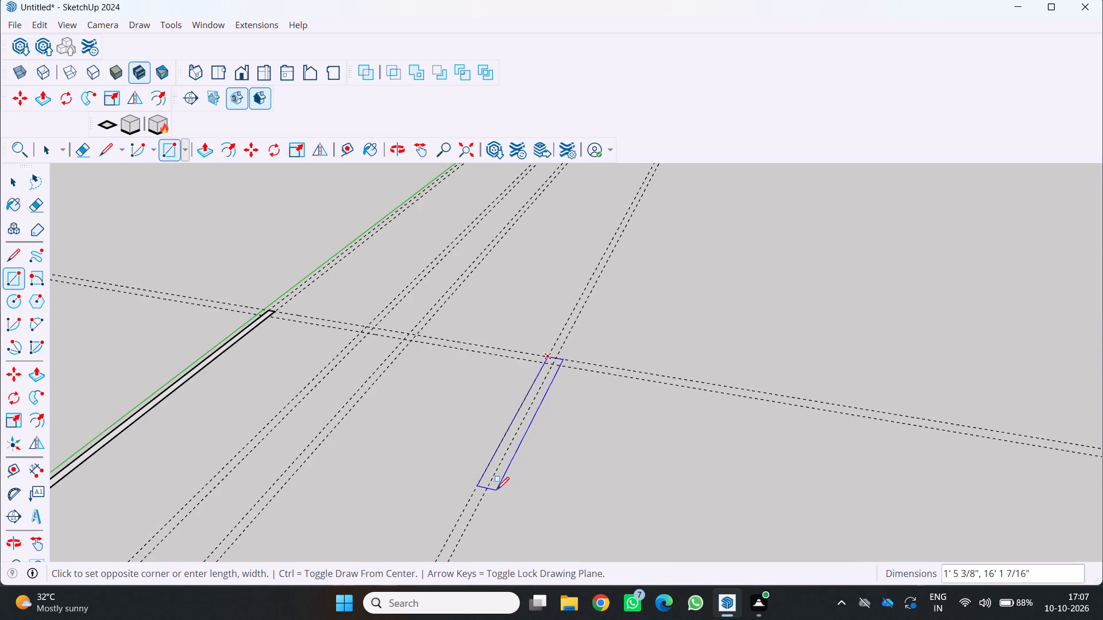
pyautogui.keyDown('shift'); pyautogui.moveTo(496, 490); pyautogui.dragTo(674, 261, button='middle'); pyautogui.keyUp('shift')
pyautogui.keyDown('shift'); pyautogui.scroll(-5, 643, 321); pyautogui.keyUp('shift')
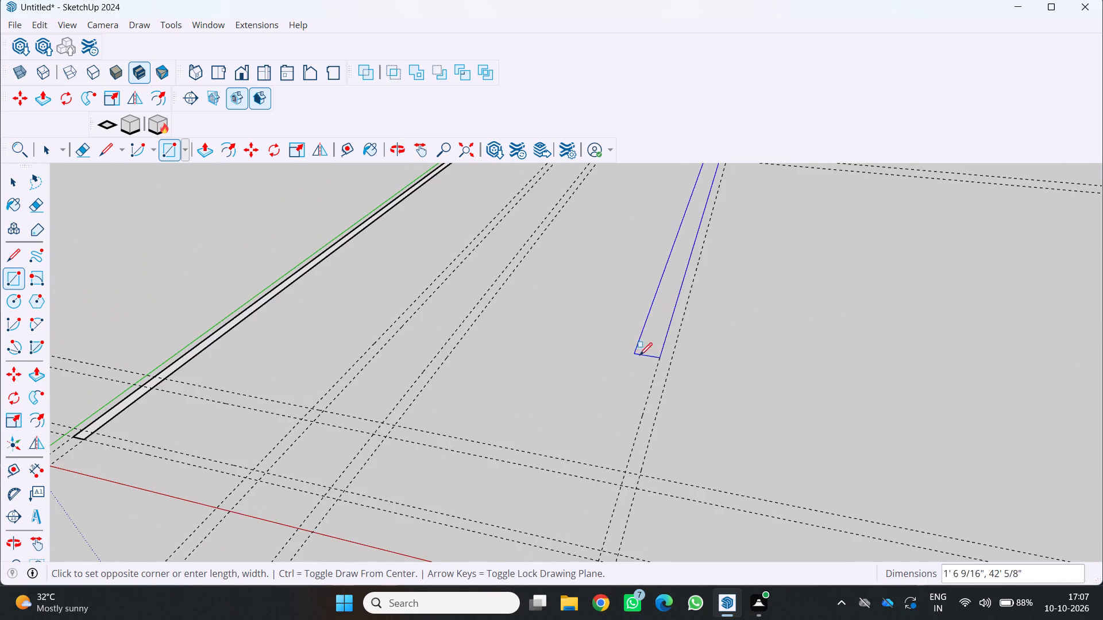
pyautogui.keyDown('shift'); pyautogui.scroll(-6, 658, 342); pyautogui.keyUp('shift')
pyautogui.keyDown('shift'); pyautogui.scroll(6, 627, 442); pyautogui.keyUp('shift')
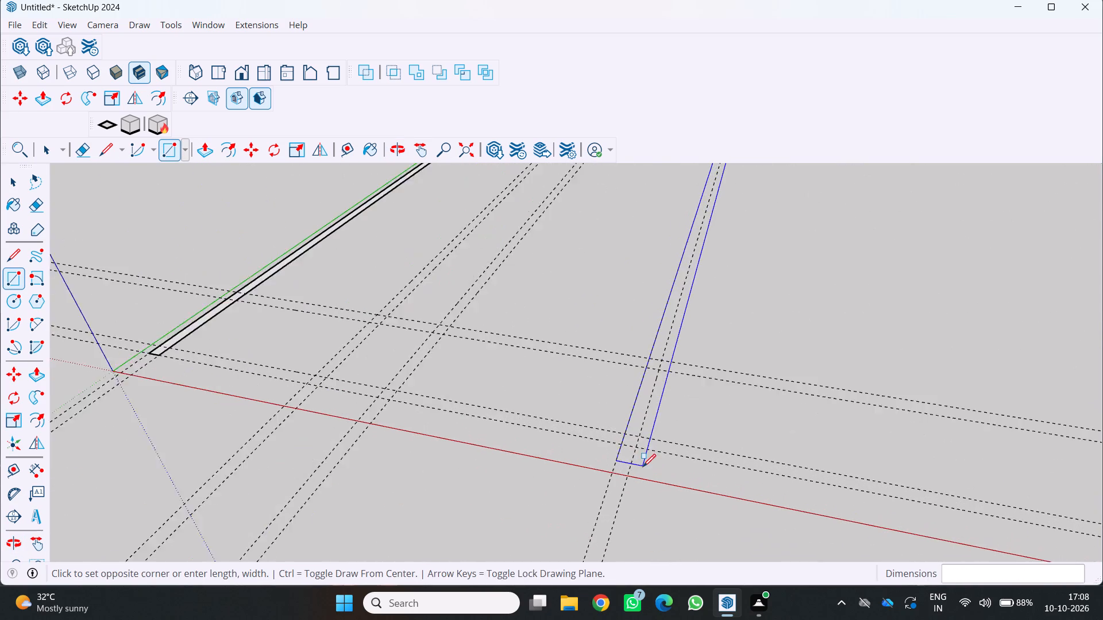
pyautogui.keyDown('shift'); pyautogui.scroll(8, 643, 467); pyautogui.keyUp('shift')
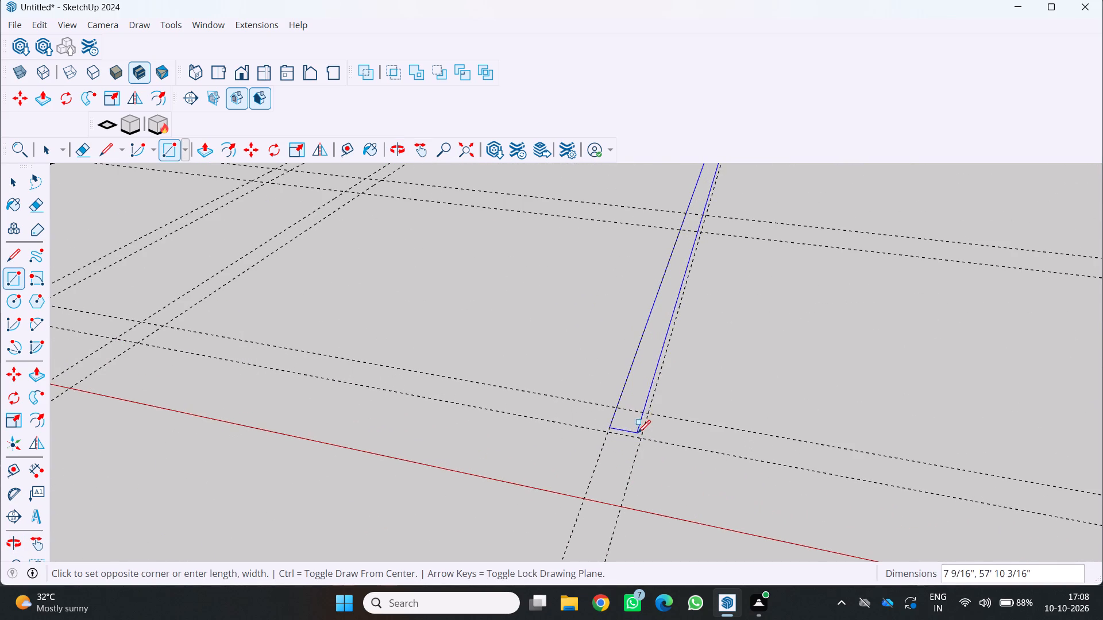
pyautogui.click(642, 441)
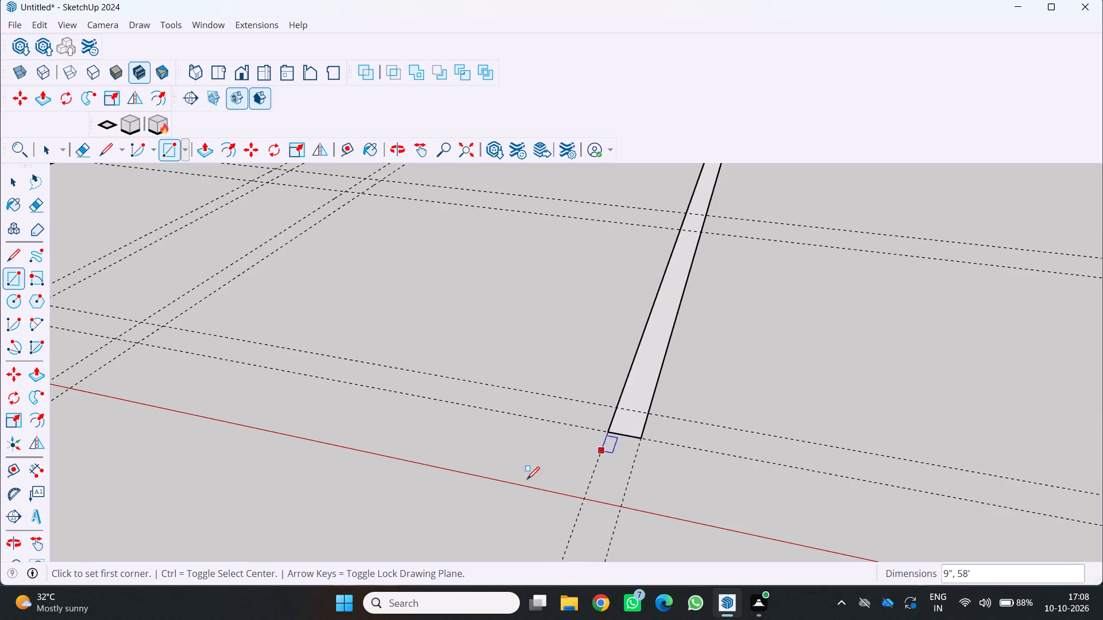
# Examine both long side walls and the guide intersections between them from several angles.
pyautogui.scroll(-6, 547, 447)
pyautogui.moveTo(587, 364); pyautogui.dragTo(615, 377, button='middle')
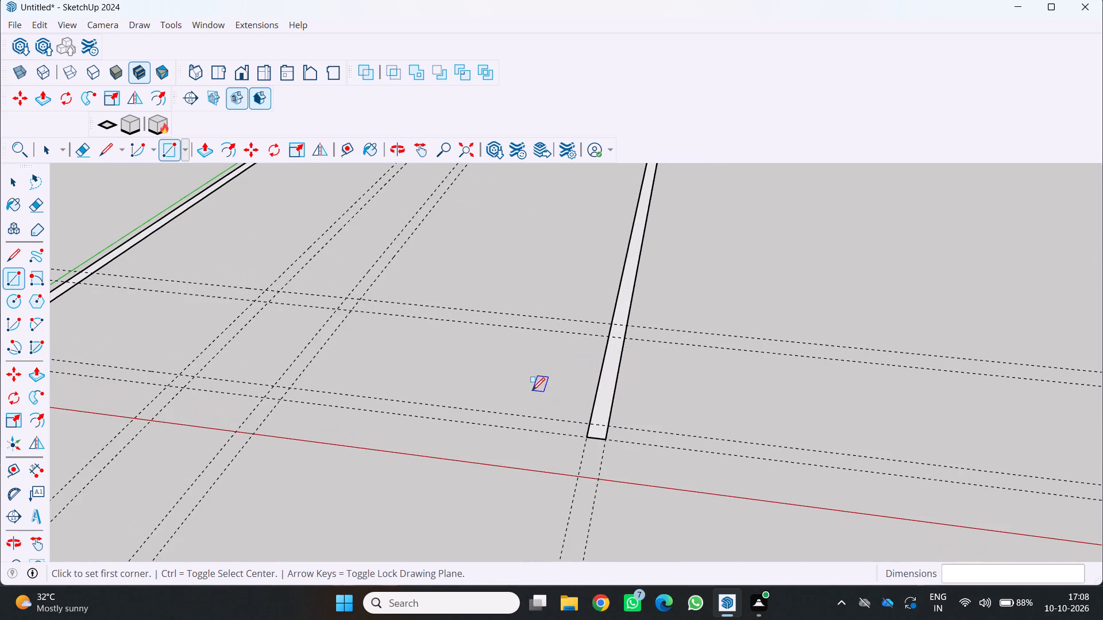
pyautogui.scroll(-5, 532, 390)
pyautogui.scroll(1, 535, 360)
pyautogui.scroll(-1, 538, 358)
pyautogui.scroll(1, 512, 342)
pyautogui.moveTo(541, 313); pyautogui.dragTo(365, 355, button='middle')
pyautogui.middleClick(365, 355)
pyautogui.middleClick(365, 355)
pyautogui.scroll(1, 674, 272)
pyautogui.scroll(2, 787, 307)
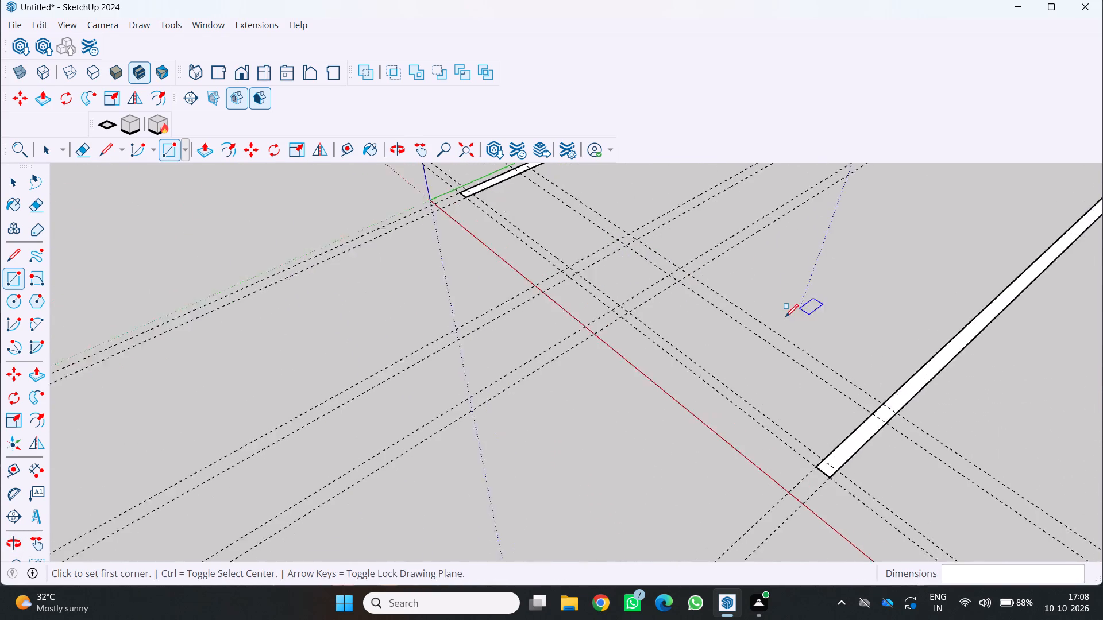
pyautogui.scroll(1, 785, 317)
pyautogui.scroll(-10, 780, 340)
pyautogui.scroll(3, 832, 313)
pyautogui.scroll(-1, 851, 255)
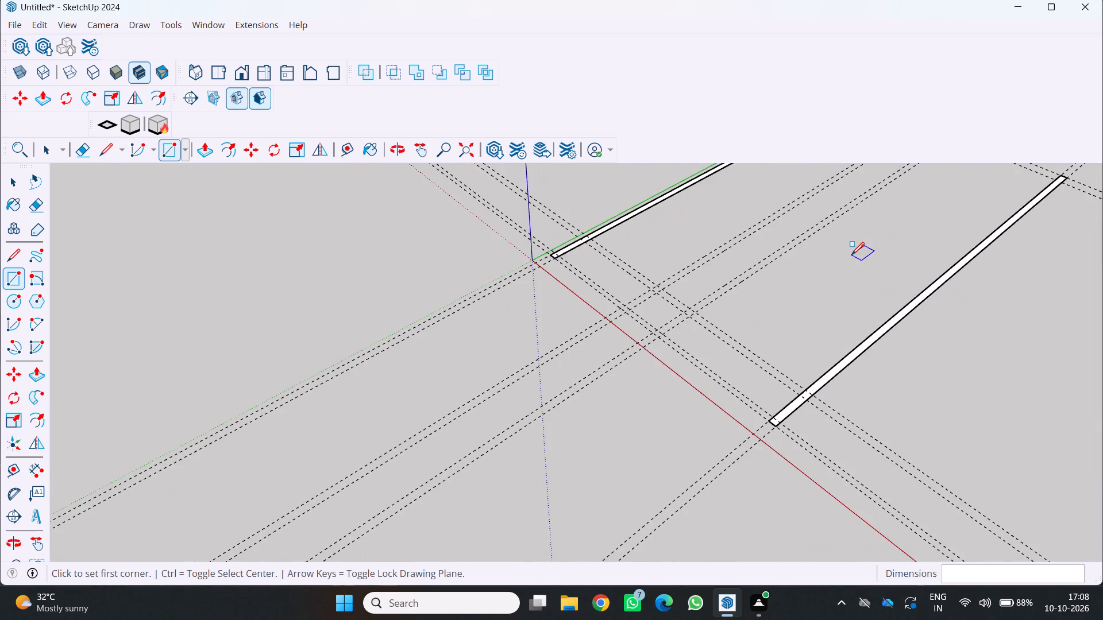
pyautogui.moveTo(844, 259); pyautogui.dragTo(835, 280, button='middle')
pyautogui.middleClick(835, 280)
pyautogui.scroll(1, 835, 280)
pyautogui.scroll(-2, 835, 280)
pyautogui.keyDown('shift'); pyautogui.moveTo(835, 280); pyautogui.dragTo(793, 286, button='middle'); pyautogui.keyUp('shift')
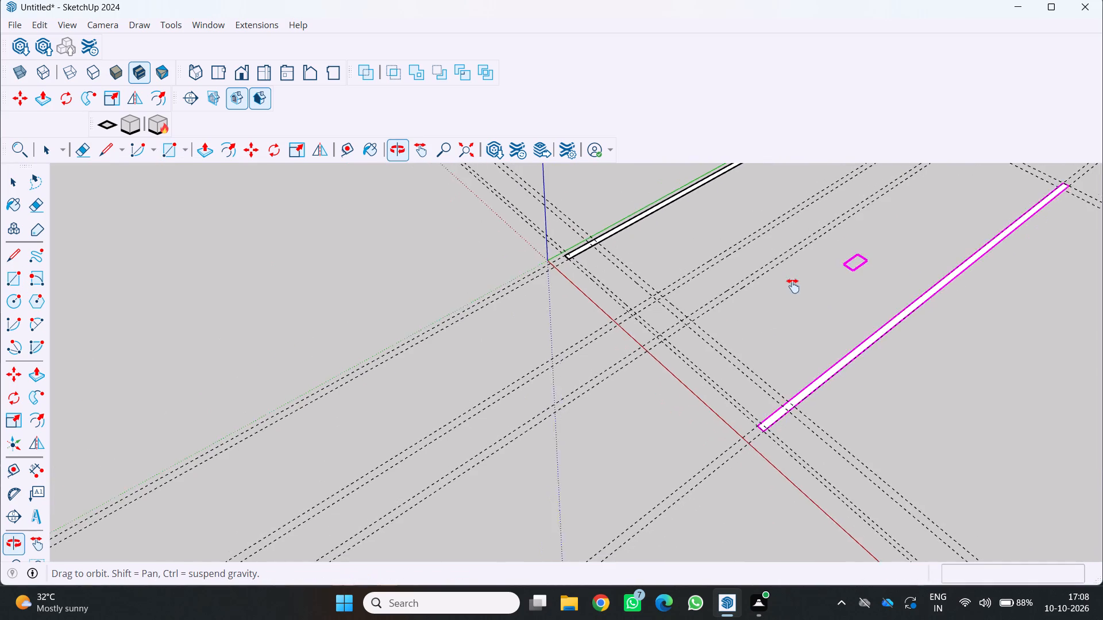
pyautogui.keyDown('shift'); pyautogui.moveTo(793, 286); pyautogui.dragTo(501, 432, button='middle'); pyautogui.keyUp('shift')
pyautogui.keyDown('shift'); pyautogui.middleClick(501, 432); pyautogui.keyUp('shift')
pyautogui.keyDown('shift'); pyautogui.scroll(1, 500, 432); pyautogui.keyUp('shift')
pyautogui.scroll(3, 672, 293)
pyautogui.moveTo(693, 242); pyautogui.dragTo(614, 319, button='middle')
pyautogui.scroll(1, 692, 244)
pyautogui.scroll(-2, 613, 319)
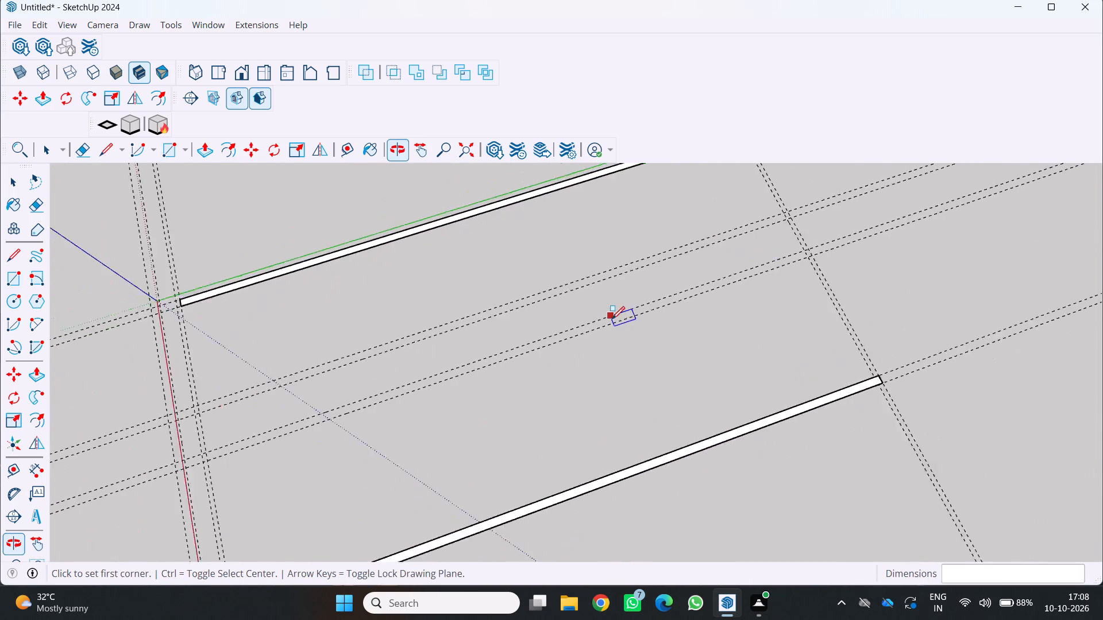
pyautogui.scroll(-2, 612, 319)
pyautogui.keyDown('shift'); pyautogui.moveTo(688, 301); pyautogui.dragTo(572, 350, button='middle'); pyautogui.keyUp('shift')
pyautogui.keyDown('shift'); pyautogui.scroll(2, 692, 188); pyautogui.keyUp('shift')
pyautogui.keyDown('shift'); pyautogui.scroll(10, 636, 220); pyautogui.keyUp('shift')
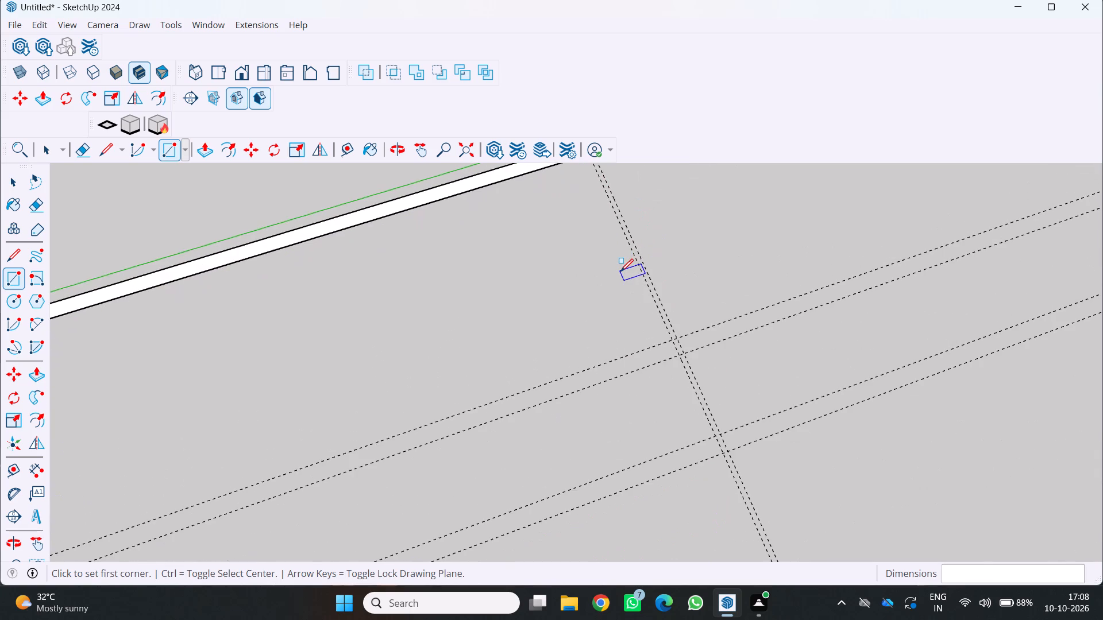
pyautogui.scroll(-5, 620, 272)
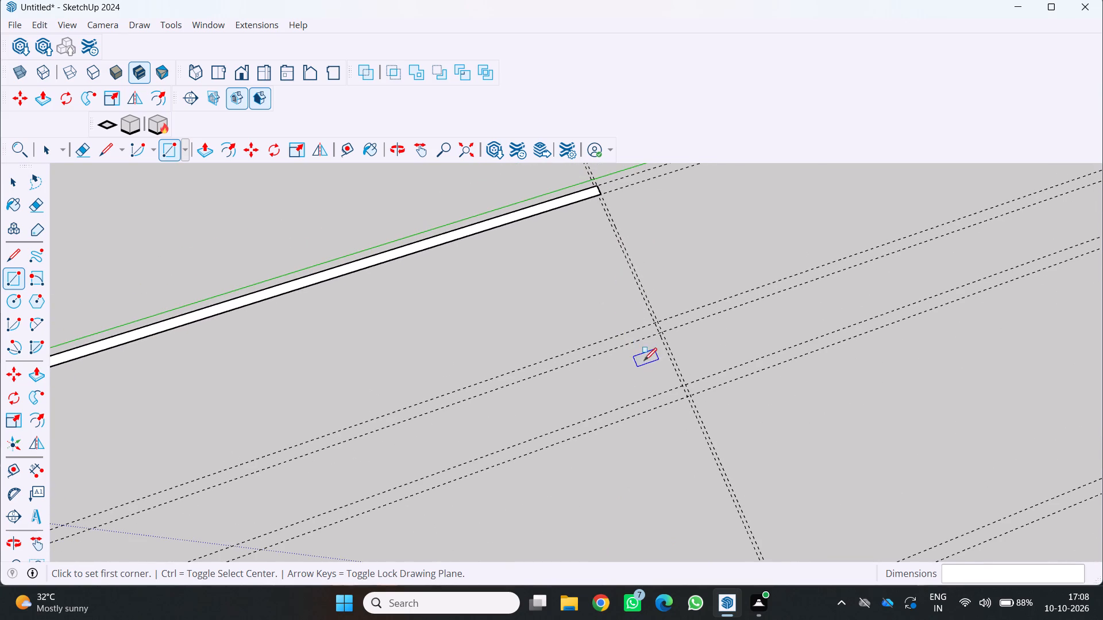
pyautogui.scroll(1, 662, 362)
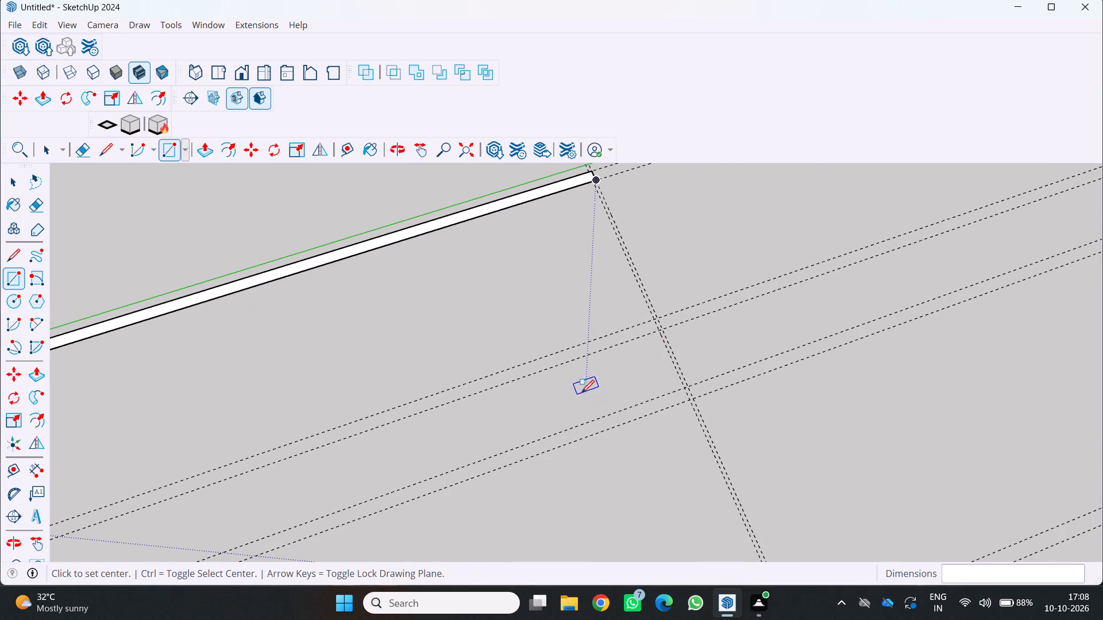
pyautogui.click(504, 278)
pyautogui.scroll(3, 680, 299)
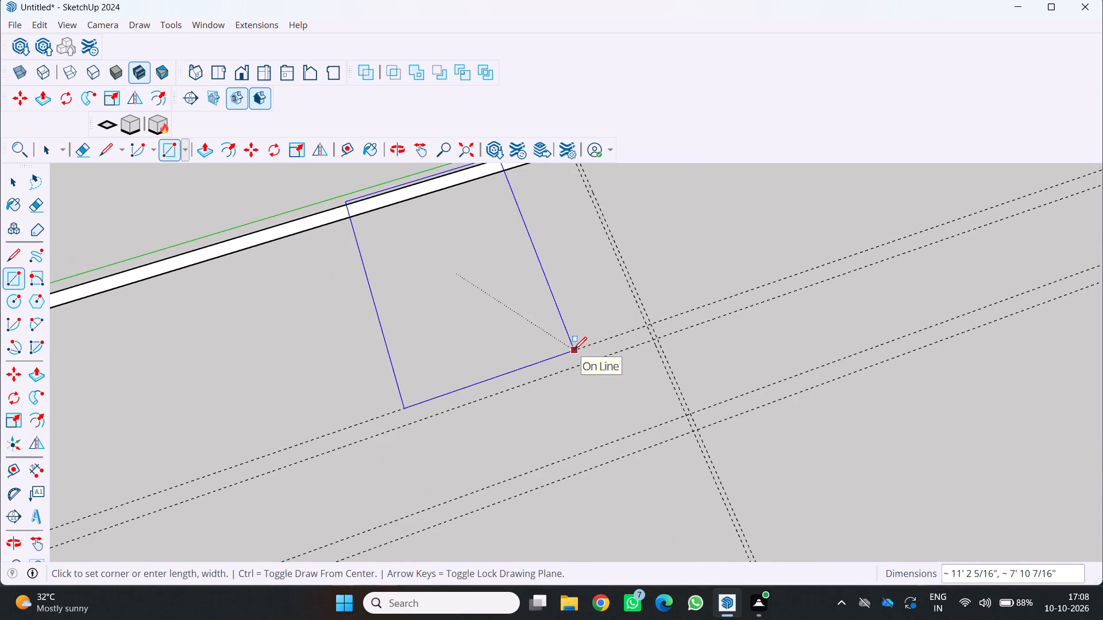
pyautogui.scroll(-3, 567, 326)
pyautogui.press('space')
# Delete the inner guide of the cross guide pair at the far ends of the two side walls.
pyautogui.scroll(-5, 573, 317)
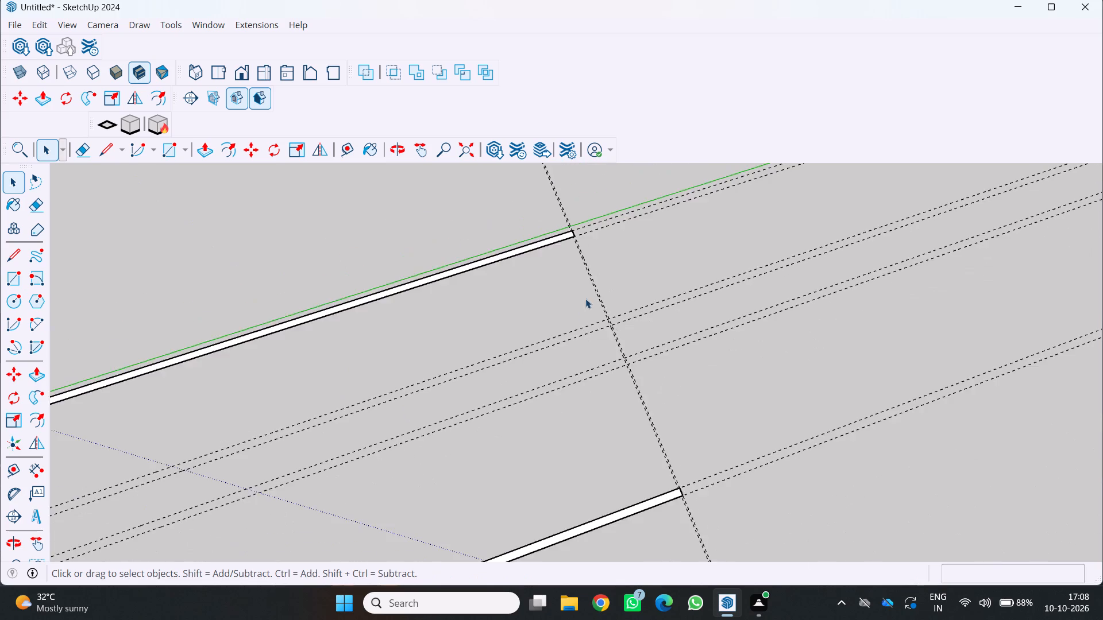
pyautogui.scroll(-5, 585, 299)
pyautogui.scroll(1, 612, 435)
pyautogui.moveTo(612, 435); pyautogui.dragTo(738, 289, button='middle')
pyautogui.scroll(-7, 700, 336)
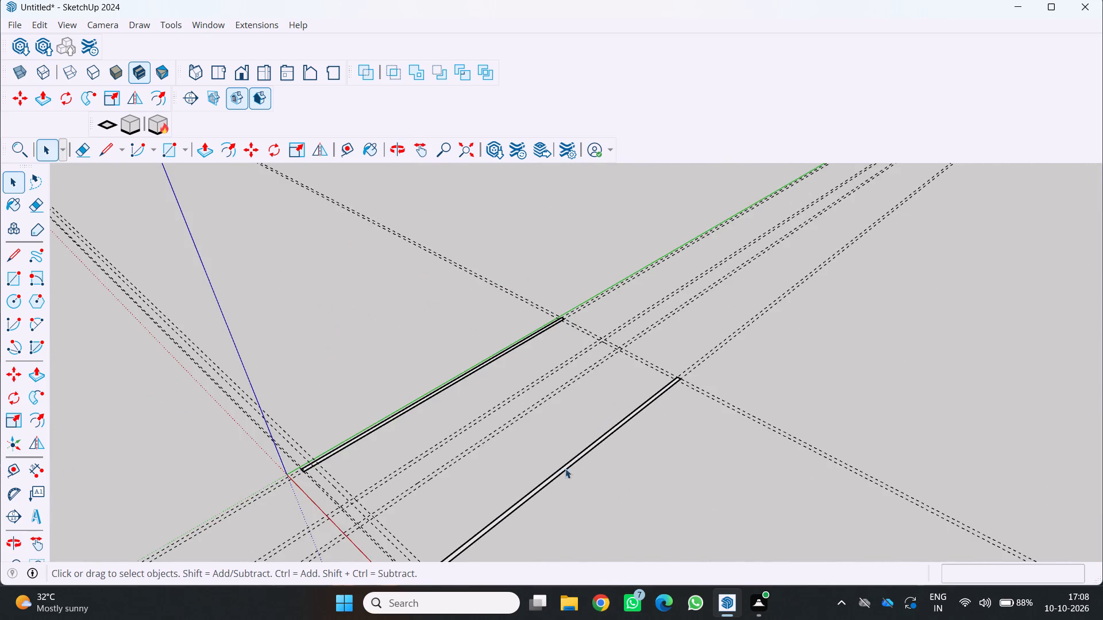
pyautogui.middleClick(558, 482)
pyautogui.moveTo(561, 482); pyautogui.dragTo(669, 379, button='middle')
pyautogui.middleClick(669, 379)
pyautogui.middleClick(669, 379)
pyautogui.scroll(6, 543, 429)
pyautogui.moveTo(535, 444); pyautogui.dragTo(637, 460, button='middle')
pyautogui.scroll(-4, 637, 460)
pyautogui.scroll(3, 534, 552)
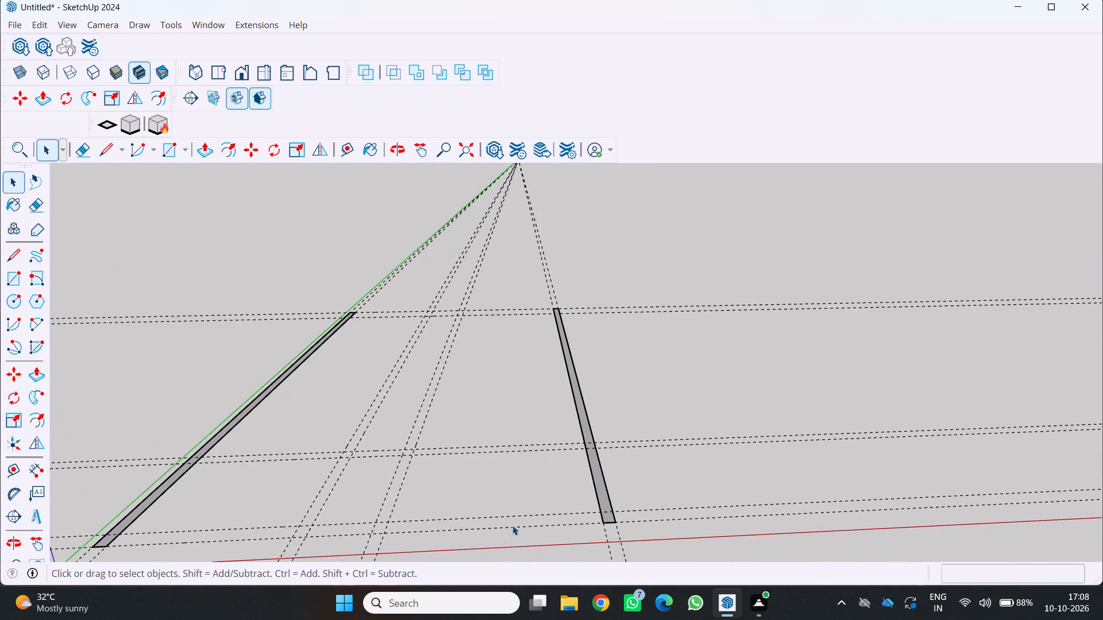
pyautogui.click(491, 312)
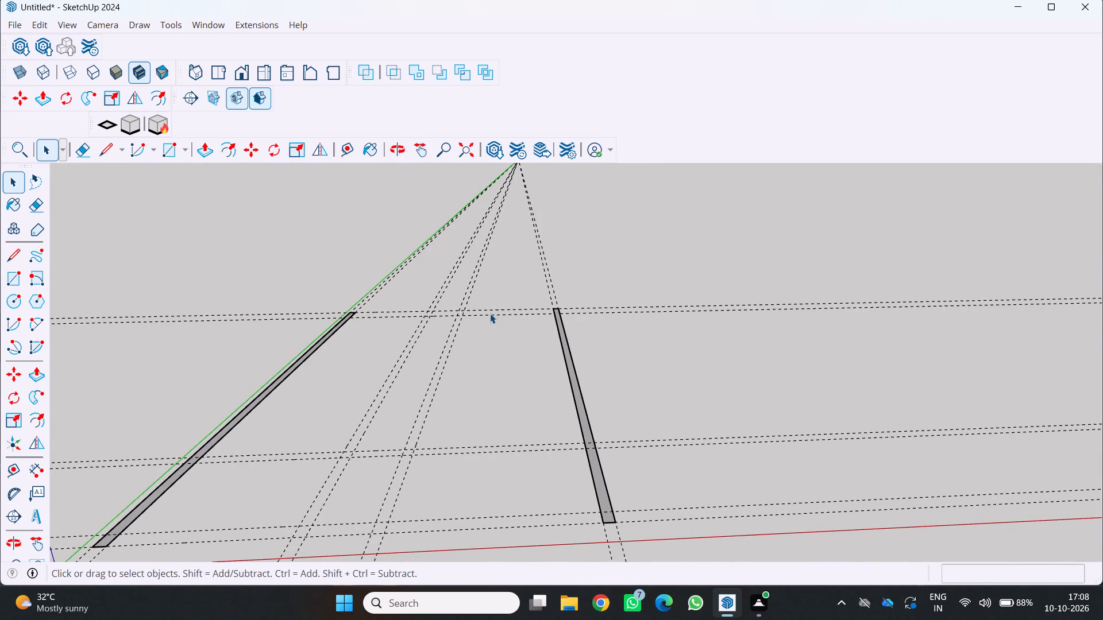
pyautogui.click(489, 313)
pyautogui.click(485, 311)
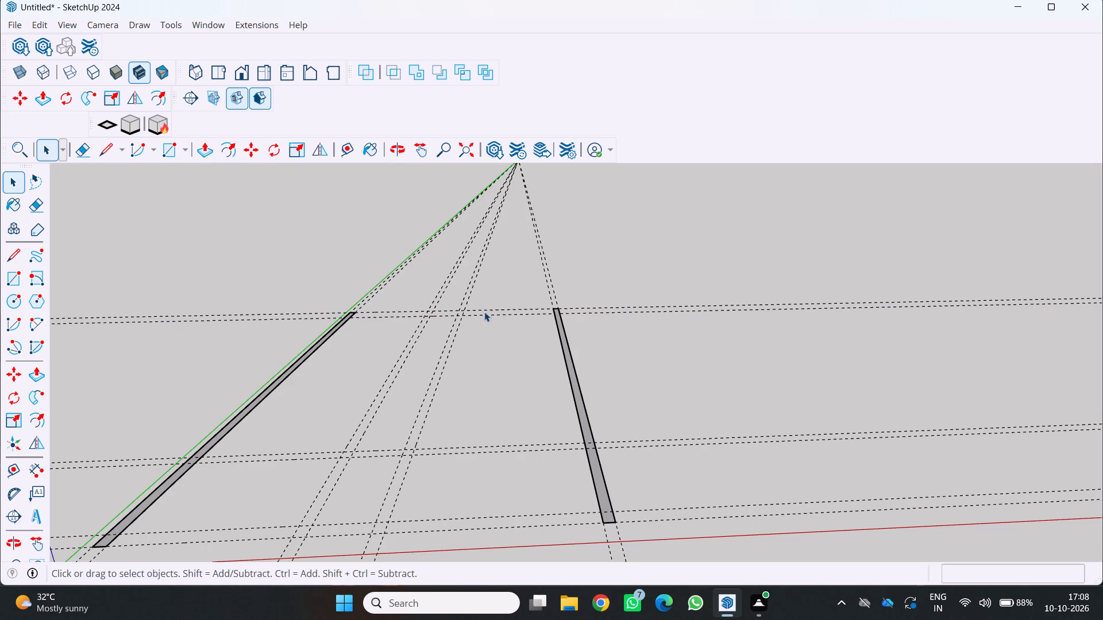
pyautogui.click(491, 312)
pyautogui.press('Delete')
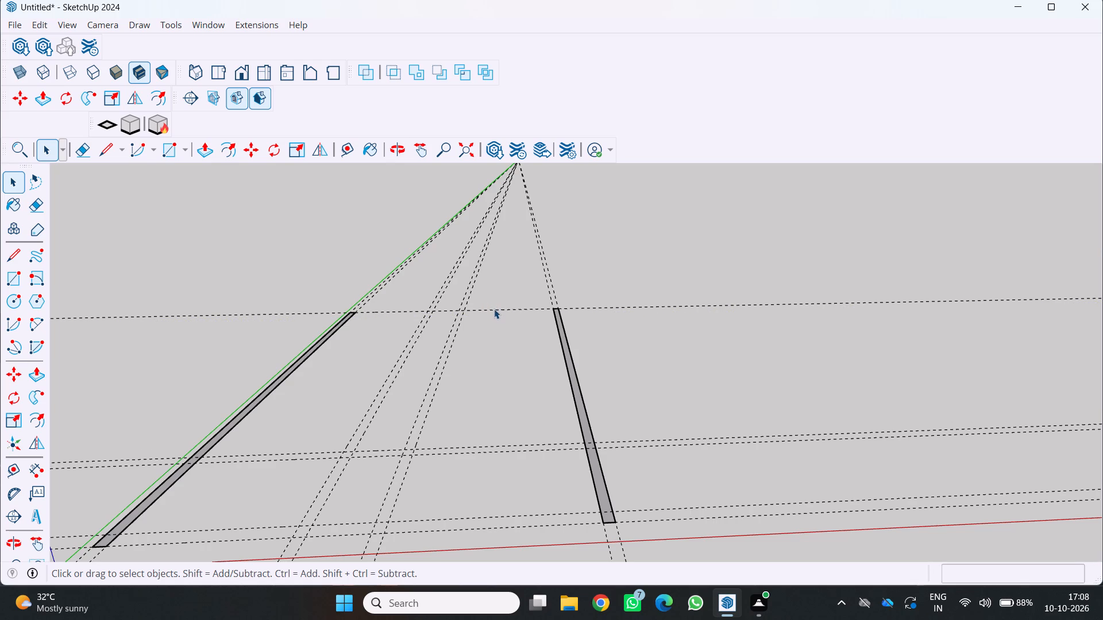
# Delete the remaining outer cross guide at the far ends of the two side walls.
pyautogui.click(493, 309)
pyautogui.click(491, 308)
pyautogui.click(491, 308)
pyautogui.scroll(2, 489, 306)
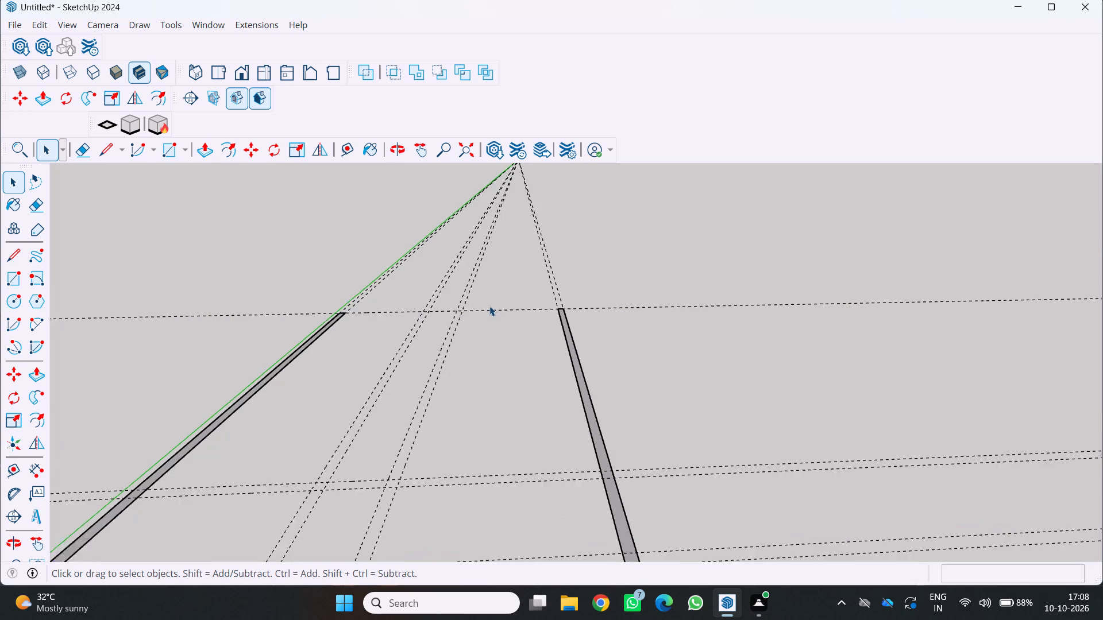
pyautogui.scroll(4, 489, 306)
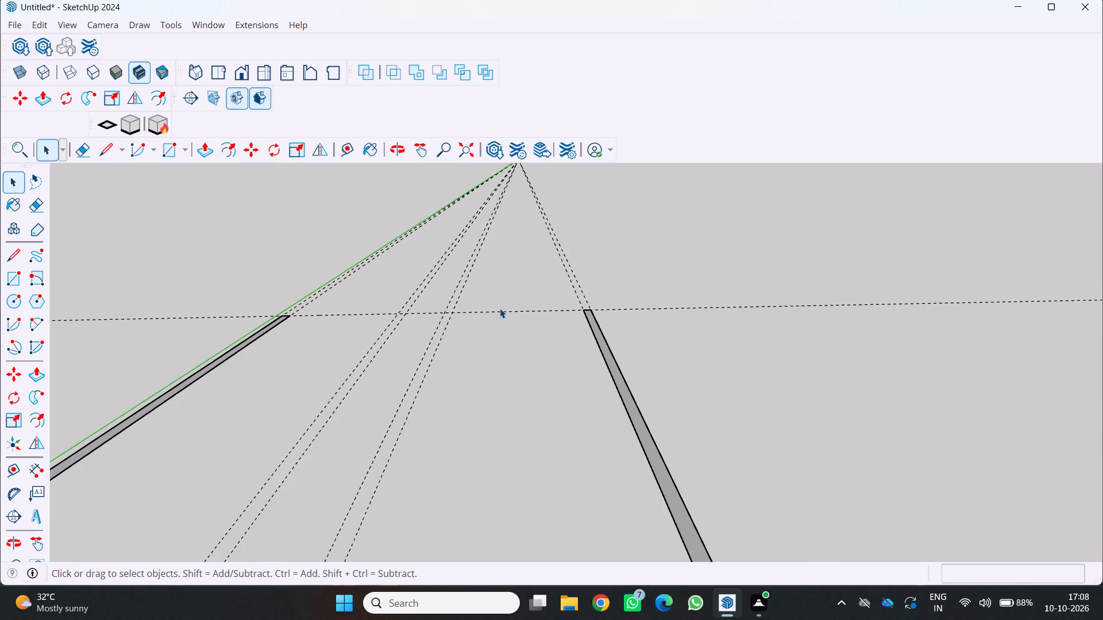
pyautogui.click(500, 309)
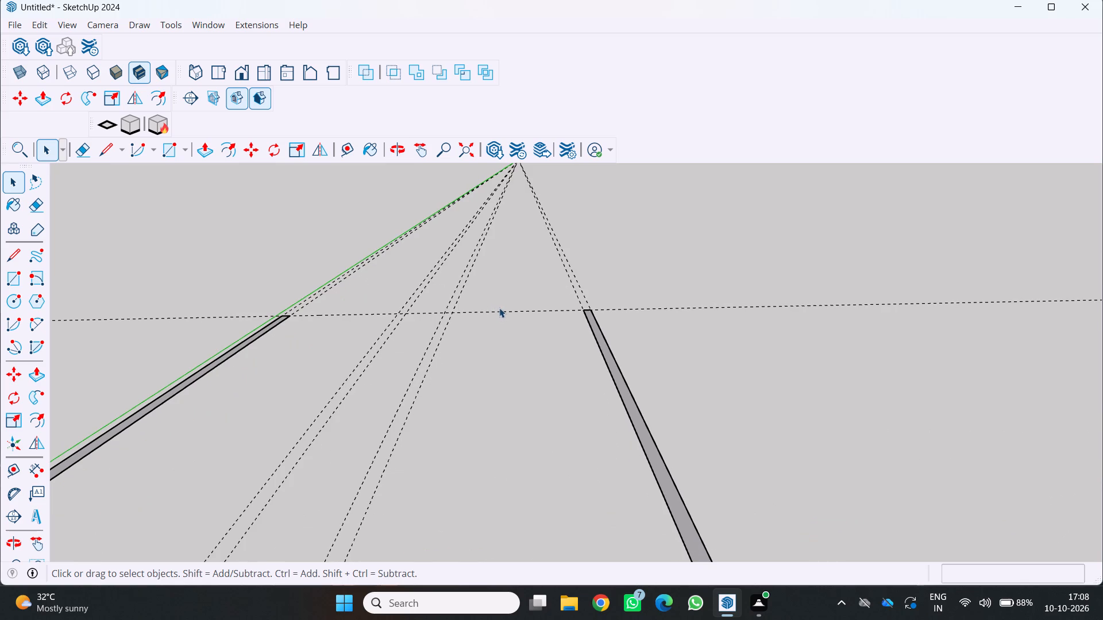
pyautogui.click(500, 309)
pyautogui.click(499, 308)
pyautogui.scroll(3, 526, 324)
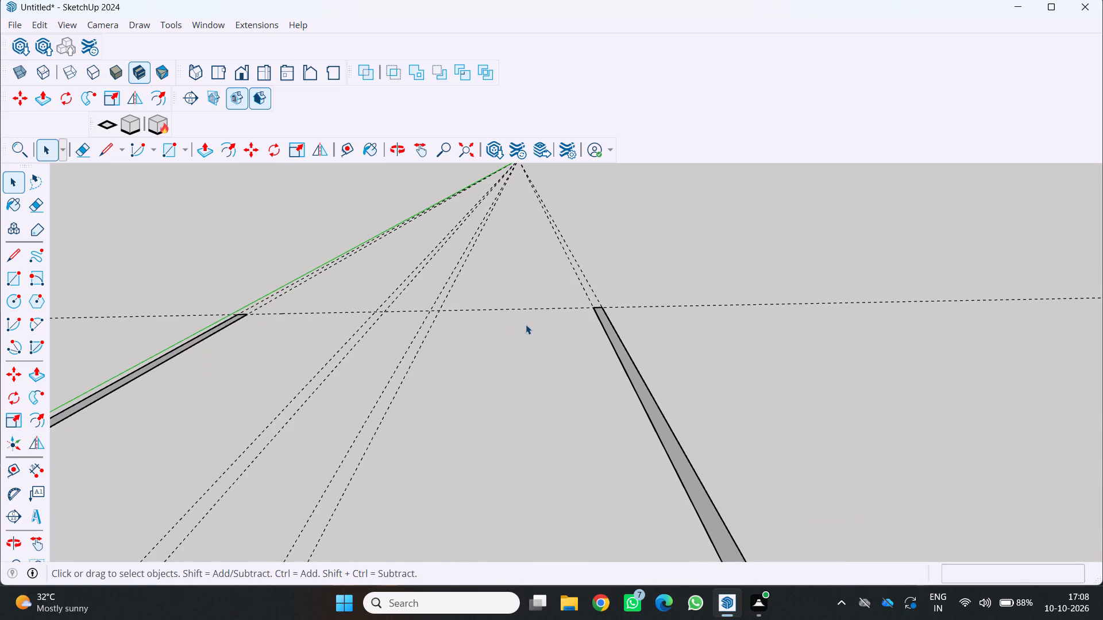
pyautogui.click(516, 308)
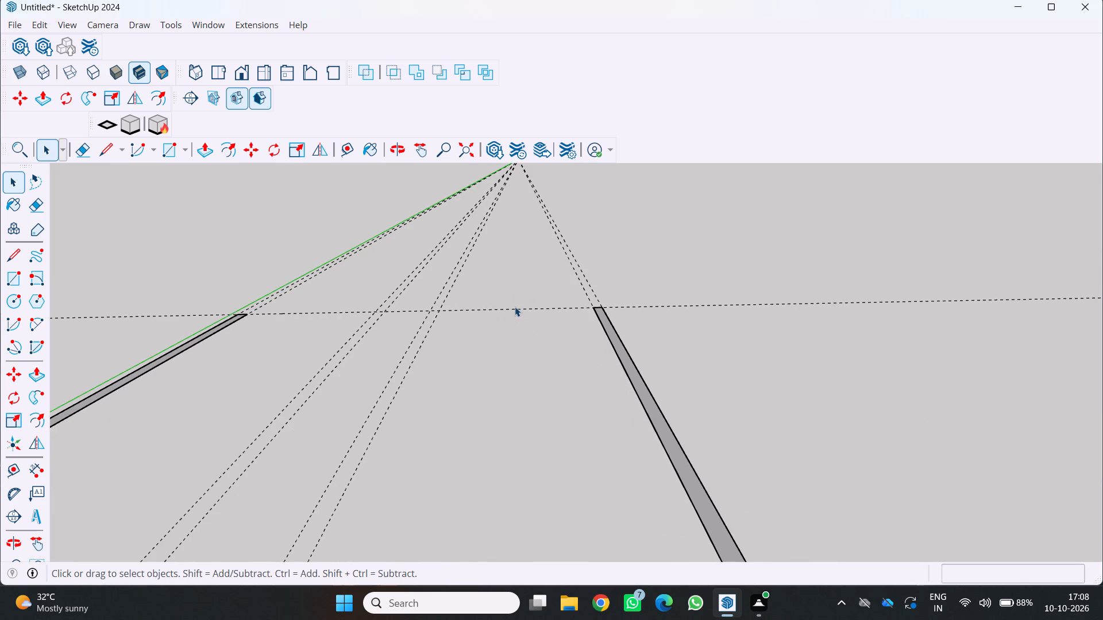
pyautogui.press('Delete')
pyautogui.press('Delete')
pyautogui.click(508, 309)
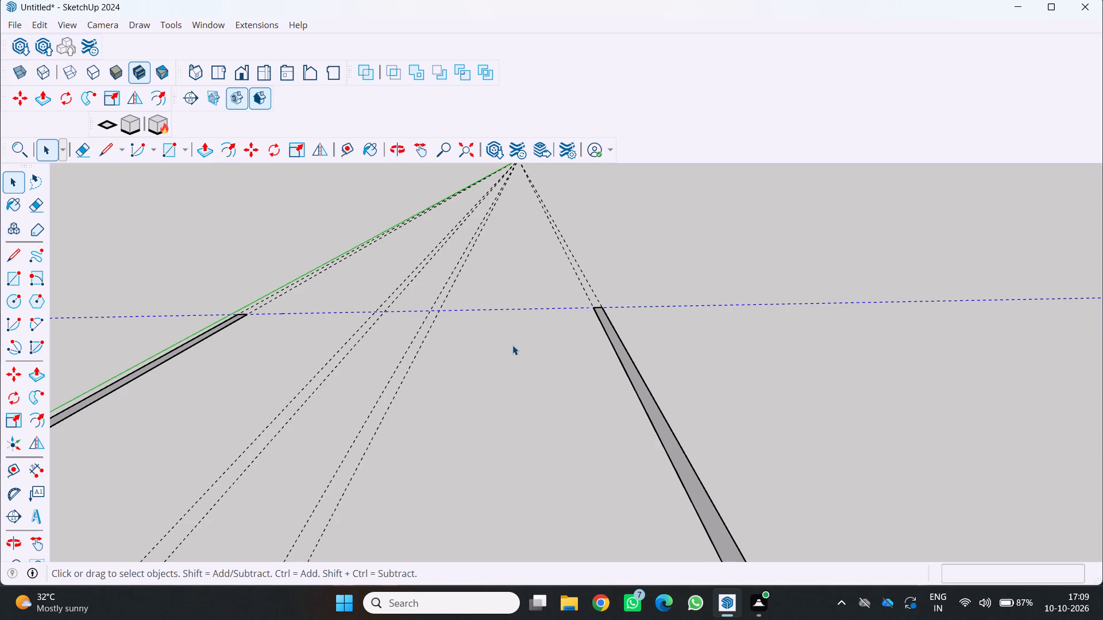
pyautogui.press('Delete')
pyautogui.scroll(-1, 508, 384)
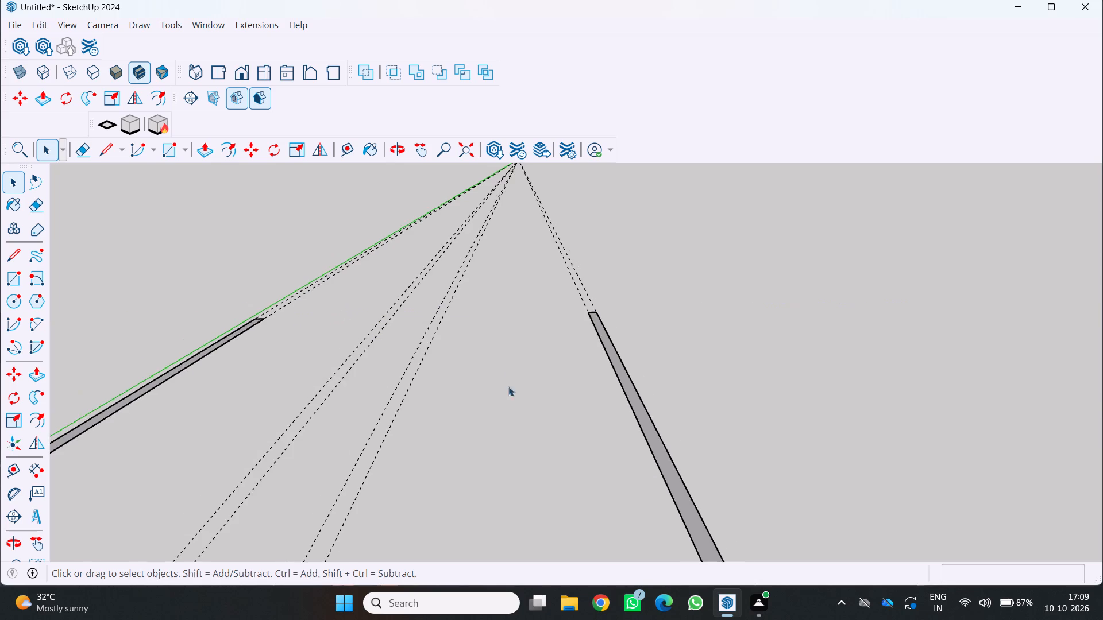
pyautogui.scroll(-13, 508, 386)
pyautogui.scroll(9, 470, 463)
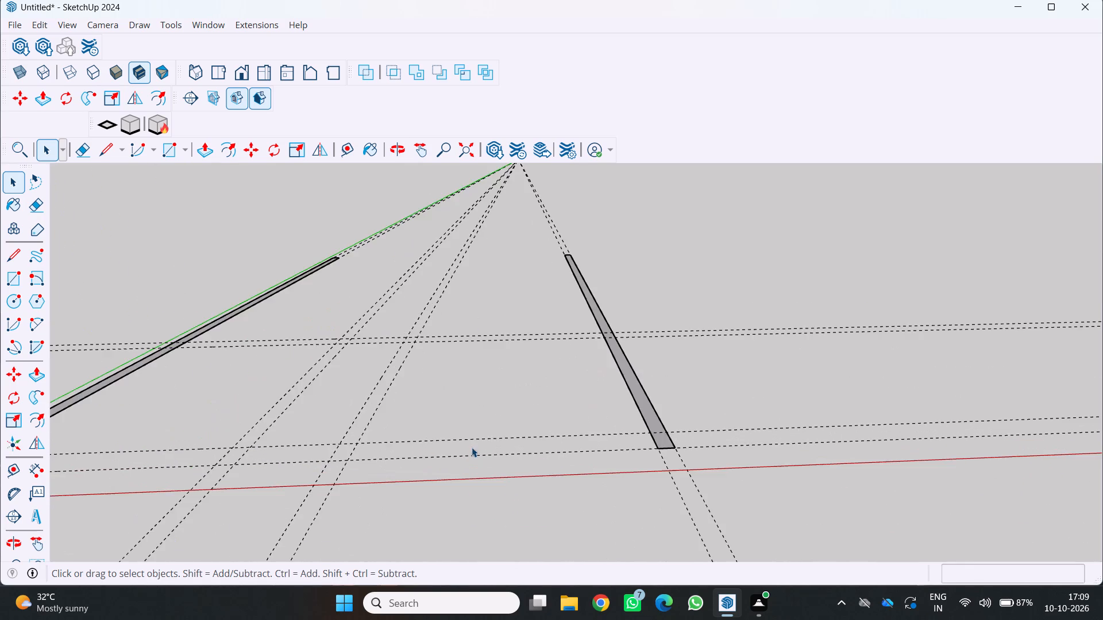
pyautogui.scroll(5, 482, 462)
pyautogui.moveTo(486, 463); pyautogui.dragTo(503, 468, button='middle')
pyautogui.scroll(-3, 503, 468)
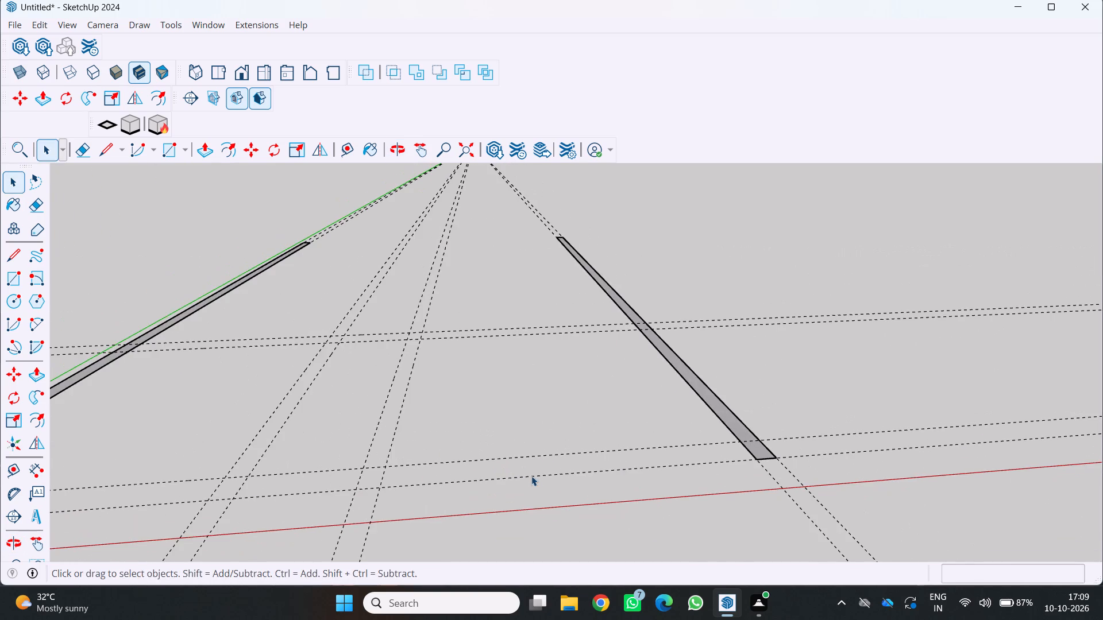
# Place a cross guide 58' from the front outer guide, towards the far ends of the side walls.
pyautogui.moveTo(537, 480); pyautogui.dragTo(487, 491, button='middle')
pyautogui.middleClick(487, 491)
pyautogui.scroll(1, 438, 537)
pyautogui.scroll(-9, 450, 482)
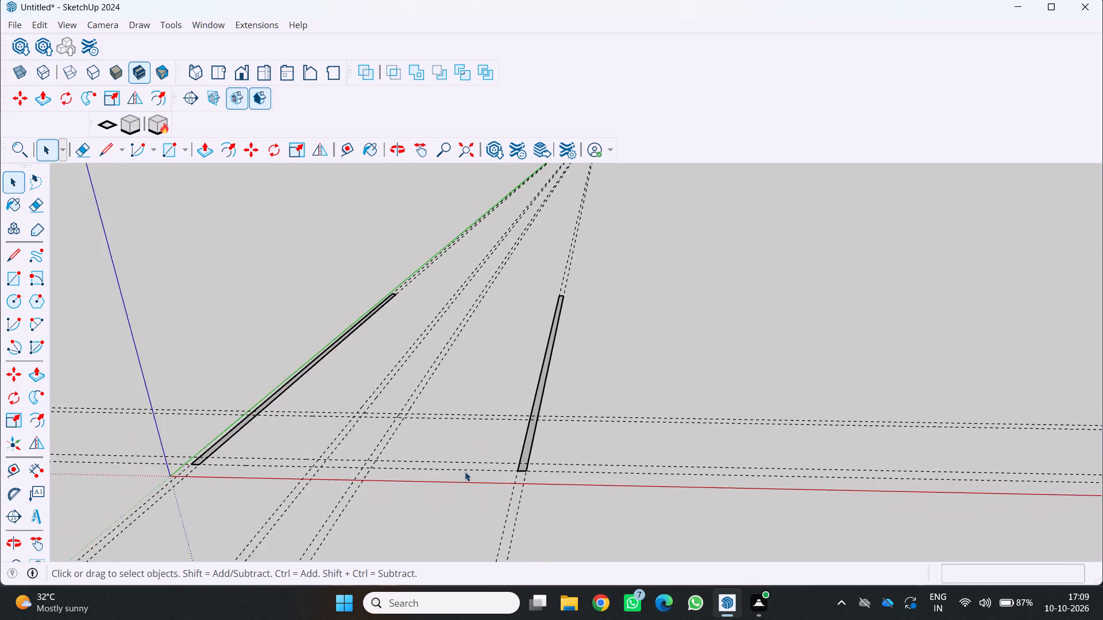
pyautogui.scroll(-7, 465, 471)
pyautogui.moveTo(430, 506); pyautogui.dragTo(443, 493, button='middle')
pyautogui.scroll(10, 453, 474)
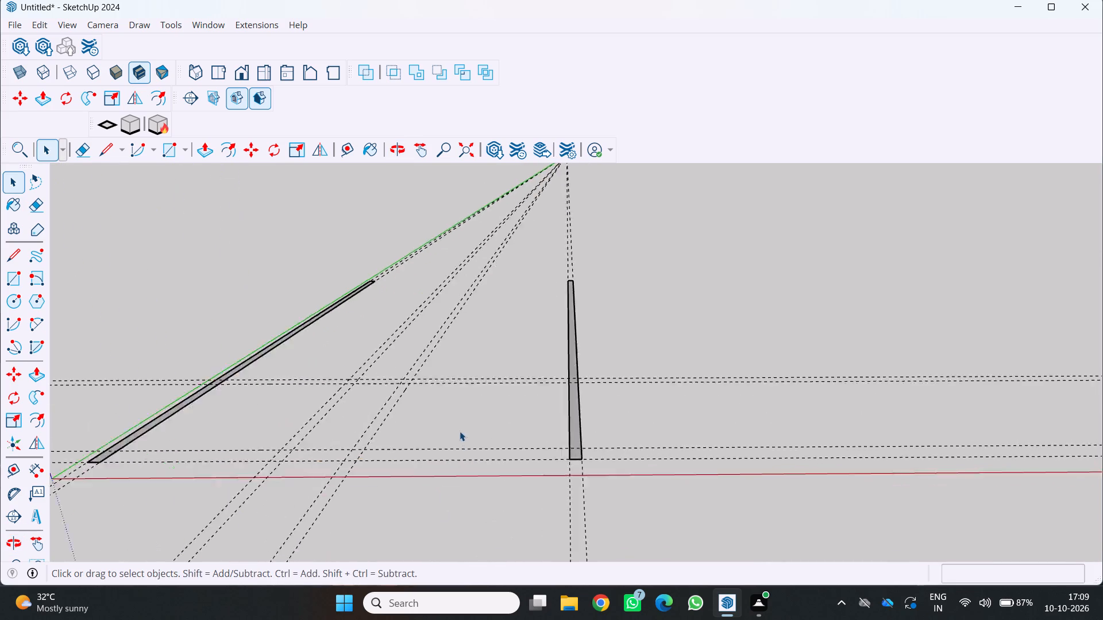
pyautogui.scroll(6, 460, 431)
pyautogui.press('t')
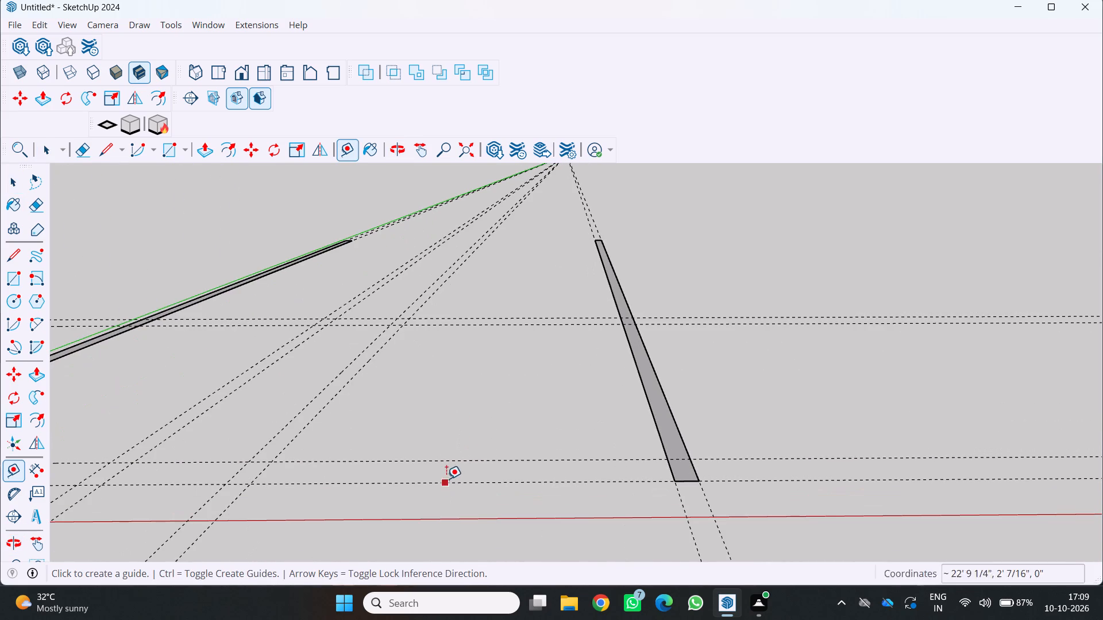
pyautogui.click(446, 485)
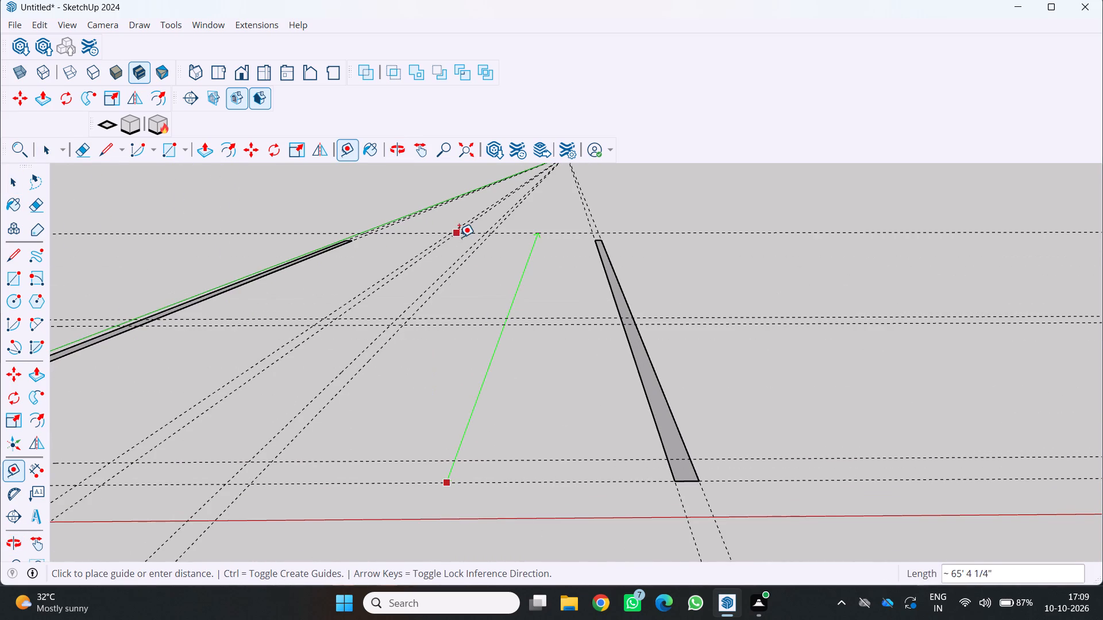
pyautogui.write('58')
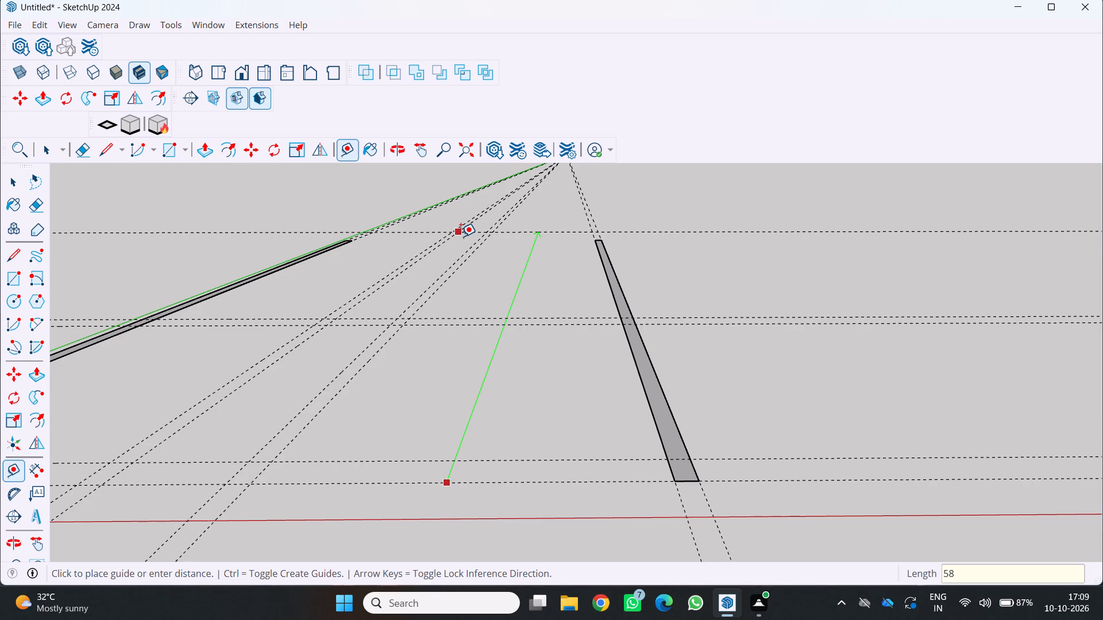
pyautogui.press("'")
pyautogui.press("'")
pyautogui.press('BackSpace')
pyautogui.press('Return')
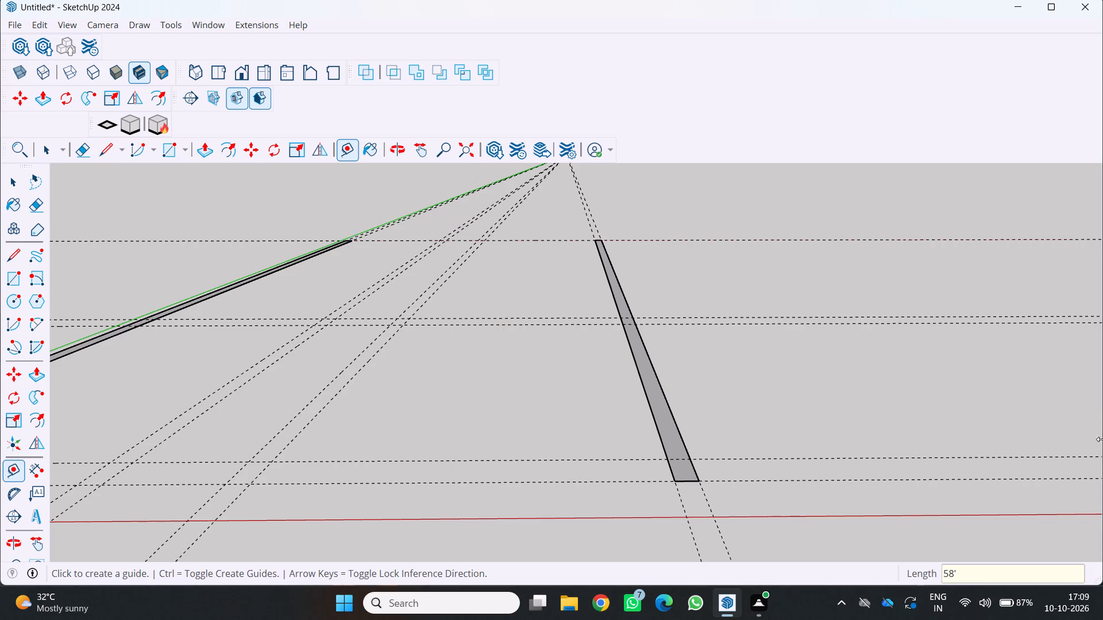
# Draw a freehand rectangle with one side on the new far cross guide, outside the plot beyond the side wall.
pyautogui.scroll(-3, 744, 373)
pyautogui.moveTo(817, 409); pyautogui.dragTo(587, 499, button='middle')
pyautogui.scroll(-8, 589, 499)
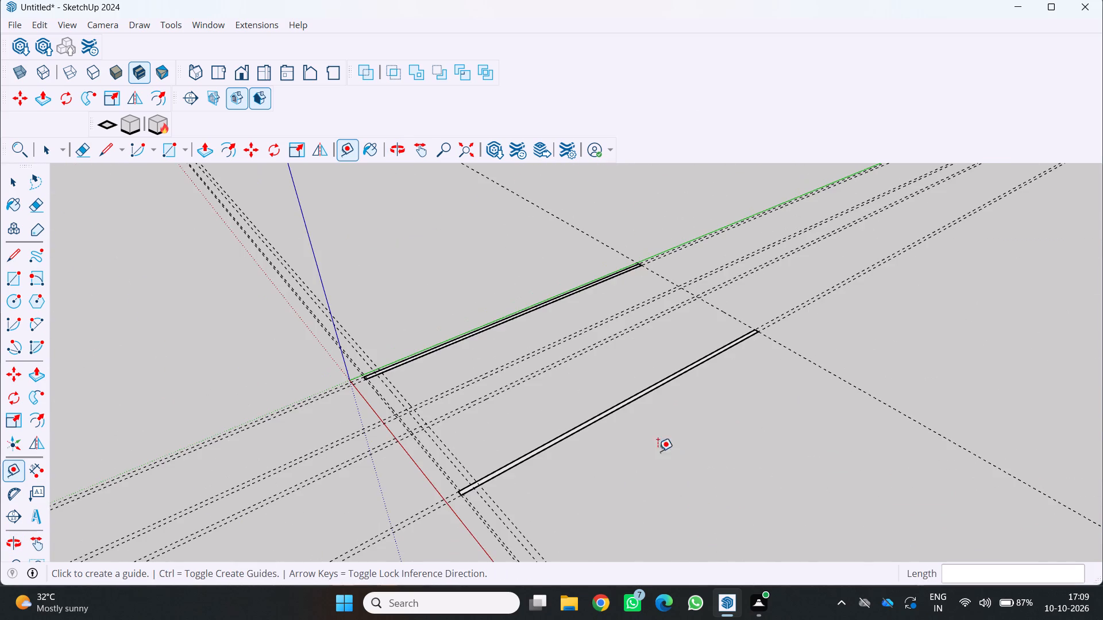
pyautogui.scroll(-6, 721, 448)
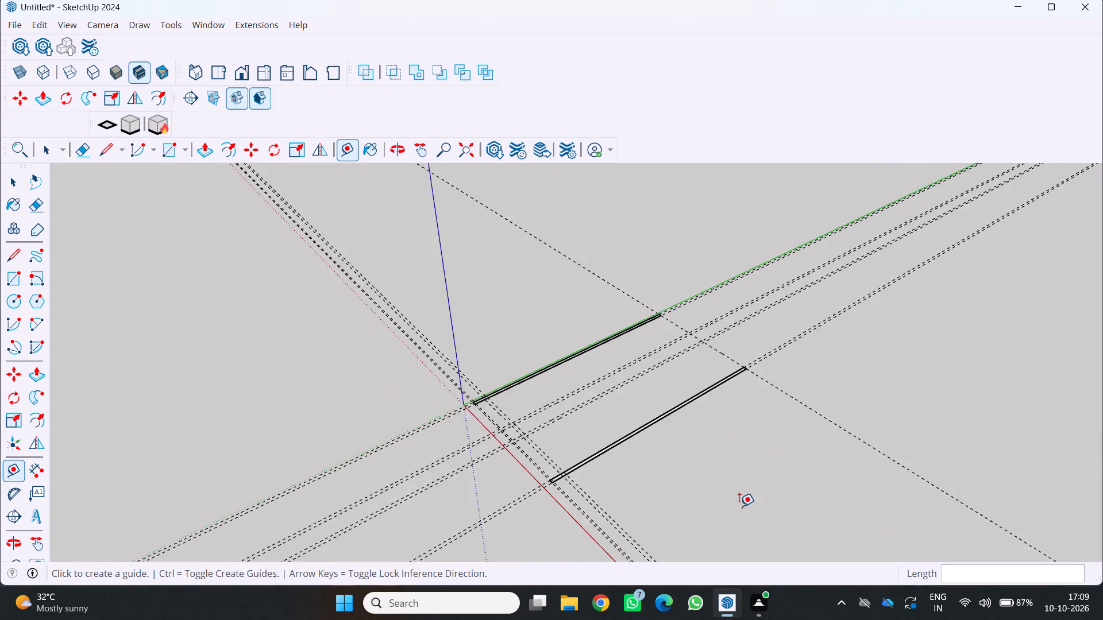
pyautogui.moveTo(739, 506); pyautogui.dragTo(1075, 488, button='middle')
pyautogui.keyDown('shift'); pyautogui.moveTo(754, 335); pyautogui.dragTo(659, 369, button='middle'); pyautogui.keyUp('shift')
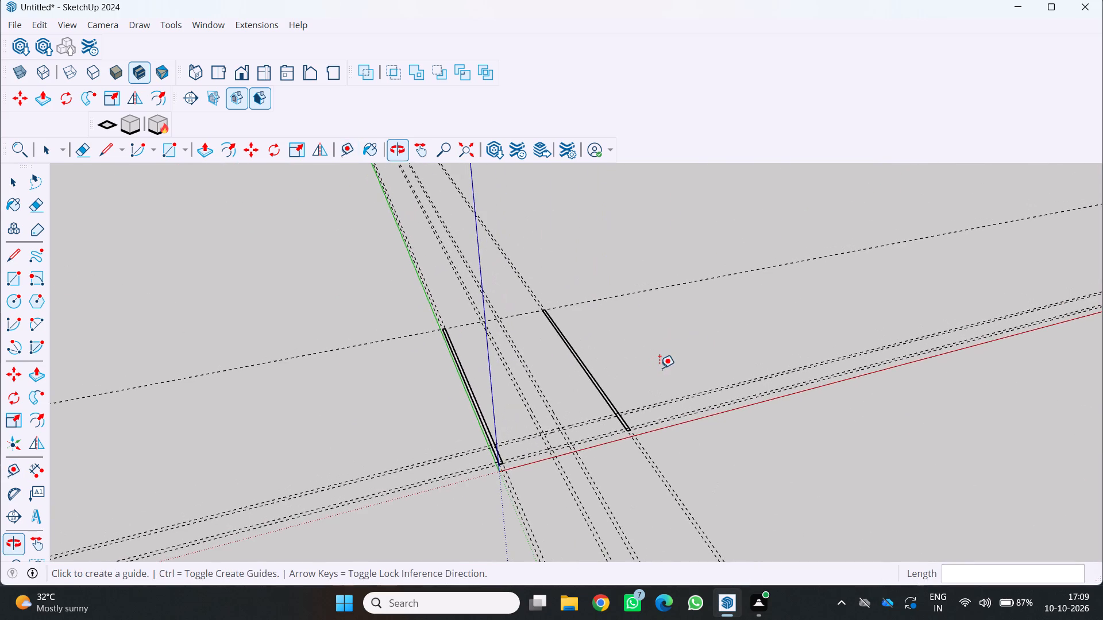
pyautogui.press('r')
pyautogui.click(765, 278)
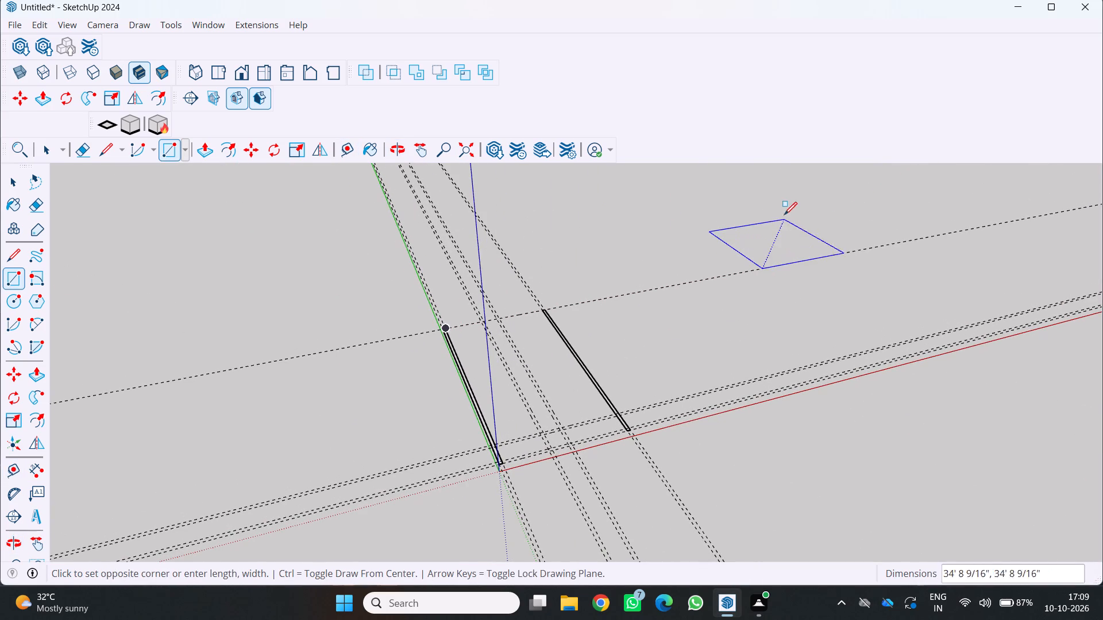
pyautogui.click(803, 215)
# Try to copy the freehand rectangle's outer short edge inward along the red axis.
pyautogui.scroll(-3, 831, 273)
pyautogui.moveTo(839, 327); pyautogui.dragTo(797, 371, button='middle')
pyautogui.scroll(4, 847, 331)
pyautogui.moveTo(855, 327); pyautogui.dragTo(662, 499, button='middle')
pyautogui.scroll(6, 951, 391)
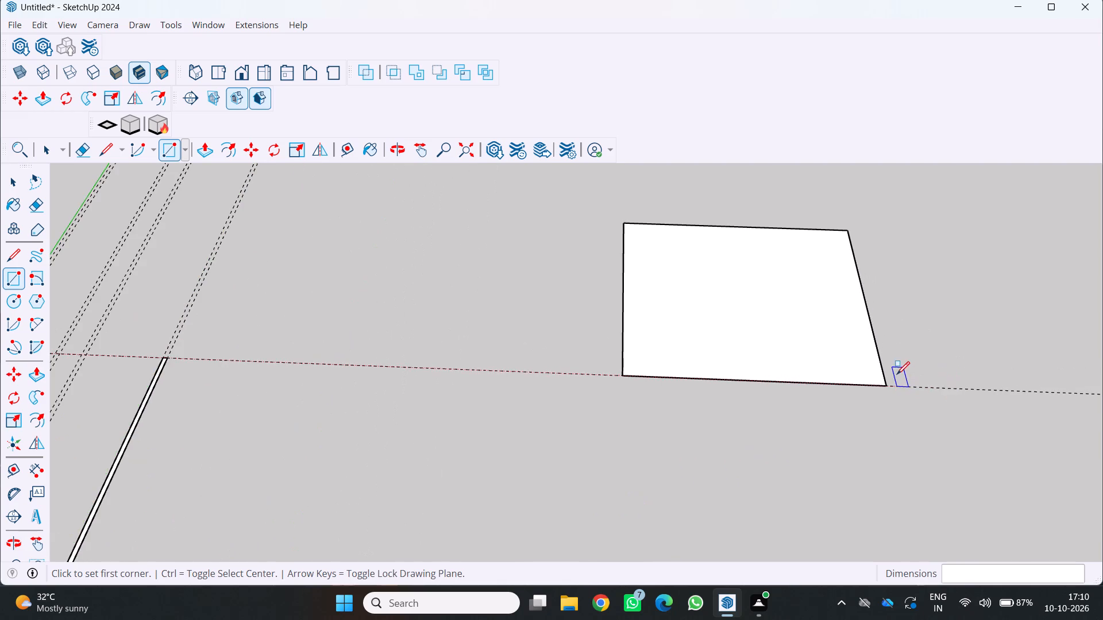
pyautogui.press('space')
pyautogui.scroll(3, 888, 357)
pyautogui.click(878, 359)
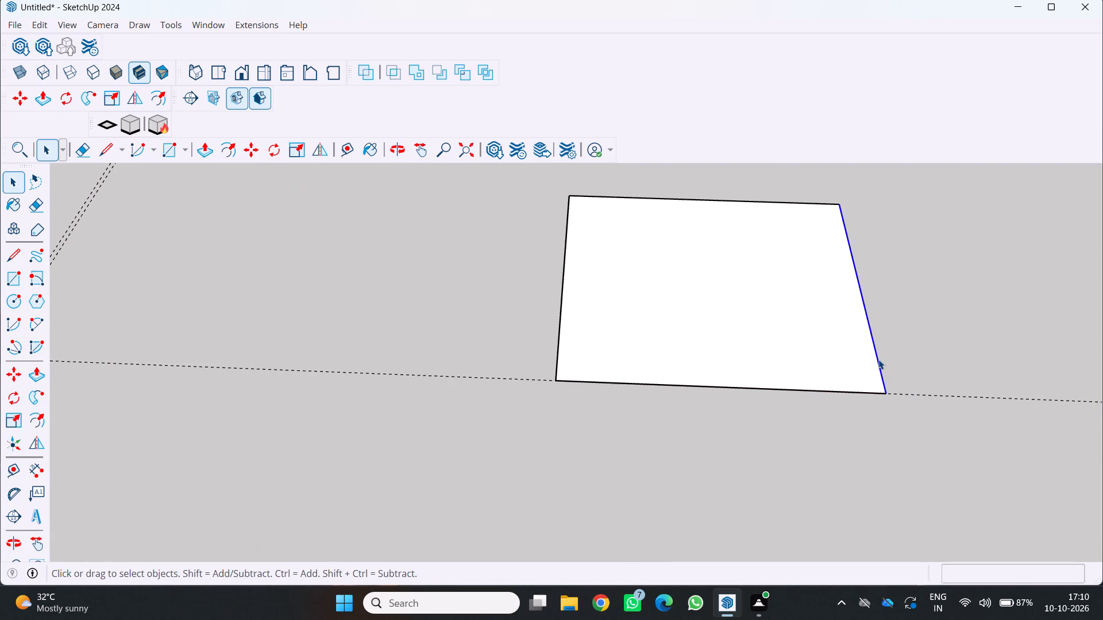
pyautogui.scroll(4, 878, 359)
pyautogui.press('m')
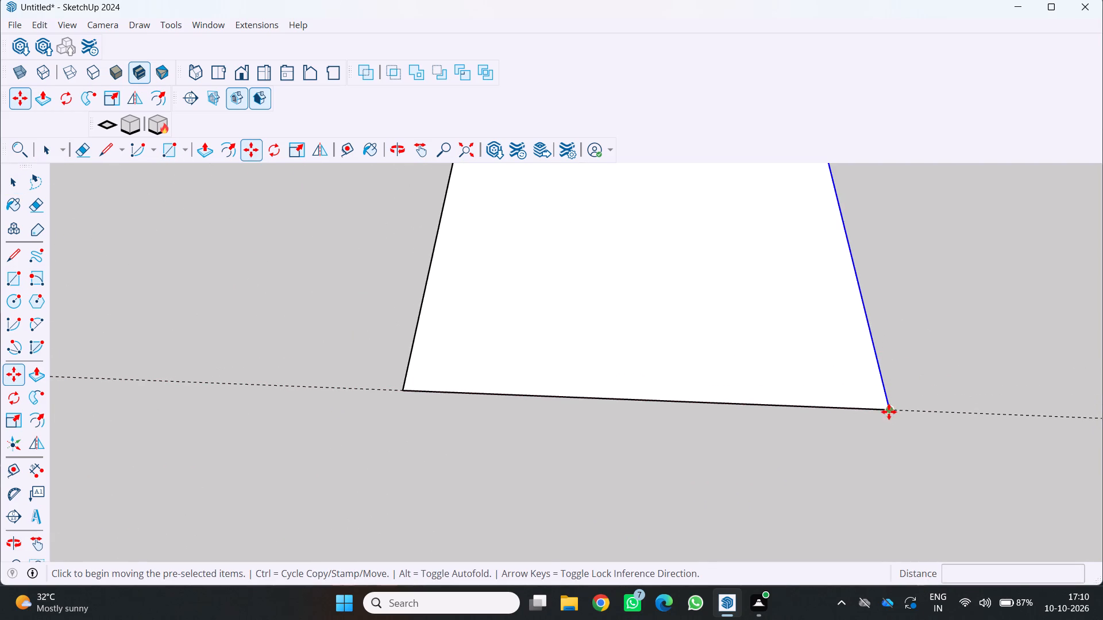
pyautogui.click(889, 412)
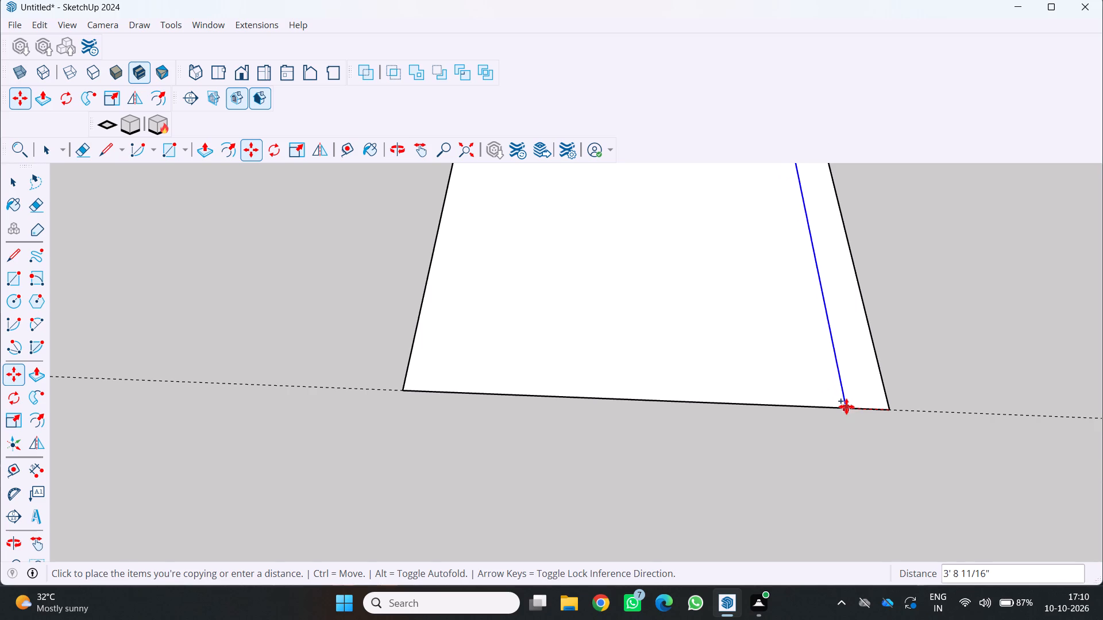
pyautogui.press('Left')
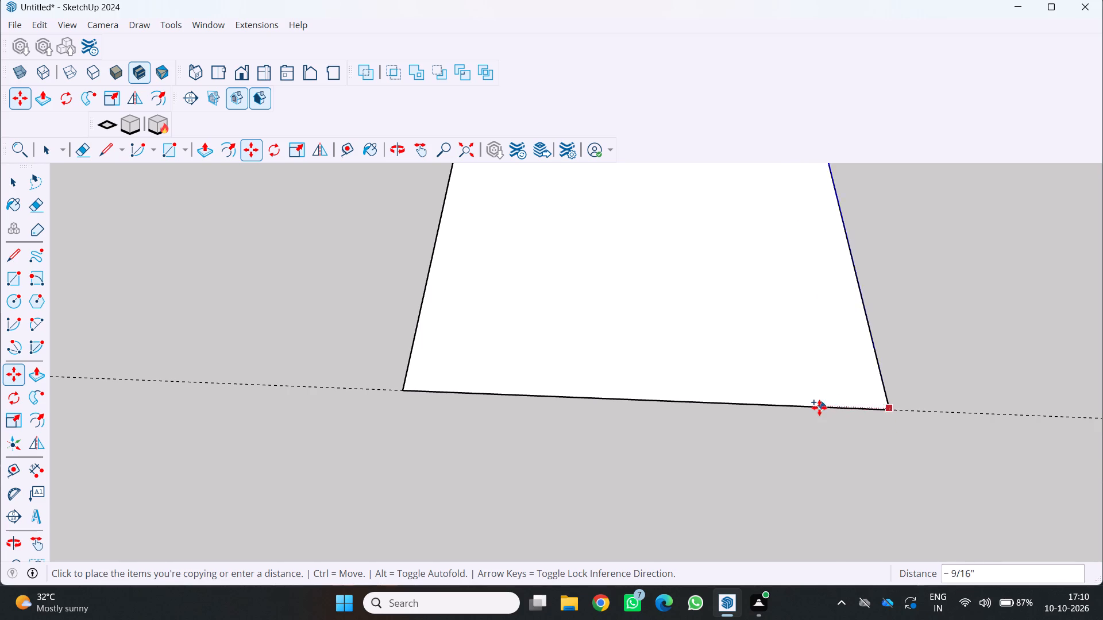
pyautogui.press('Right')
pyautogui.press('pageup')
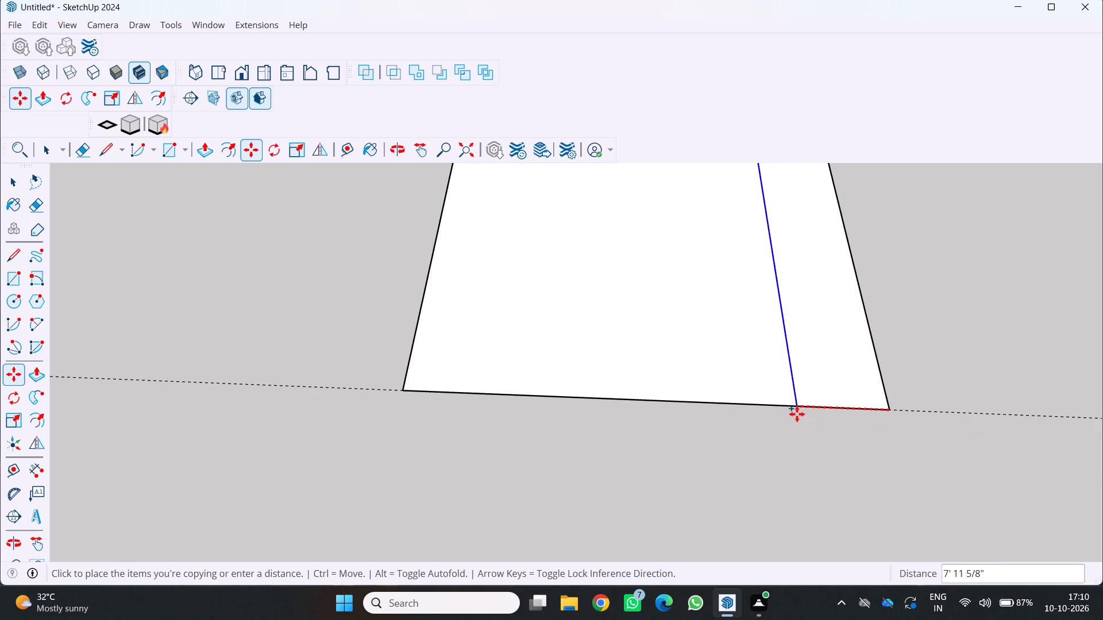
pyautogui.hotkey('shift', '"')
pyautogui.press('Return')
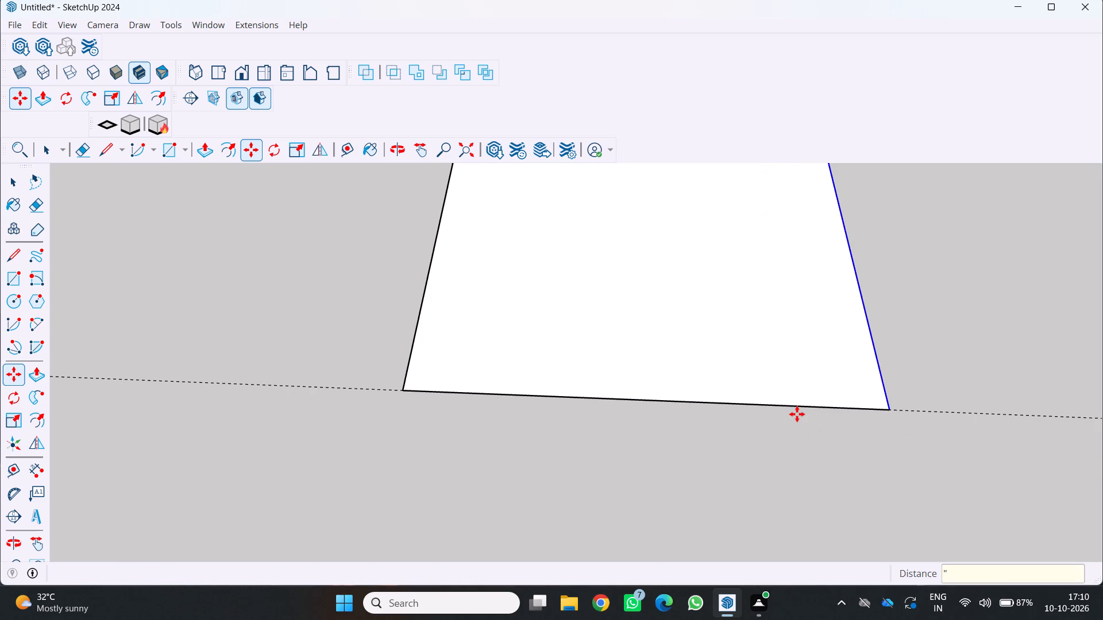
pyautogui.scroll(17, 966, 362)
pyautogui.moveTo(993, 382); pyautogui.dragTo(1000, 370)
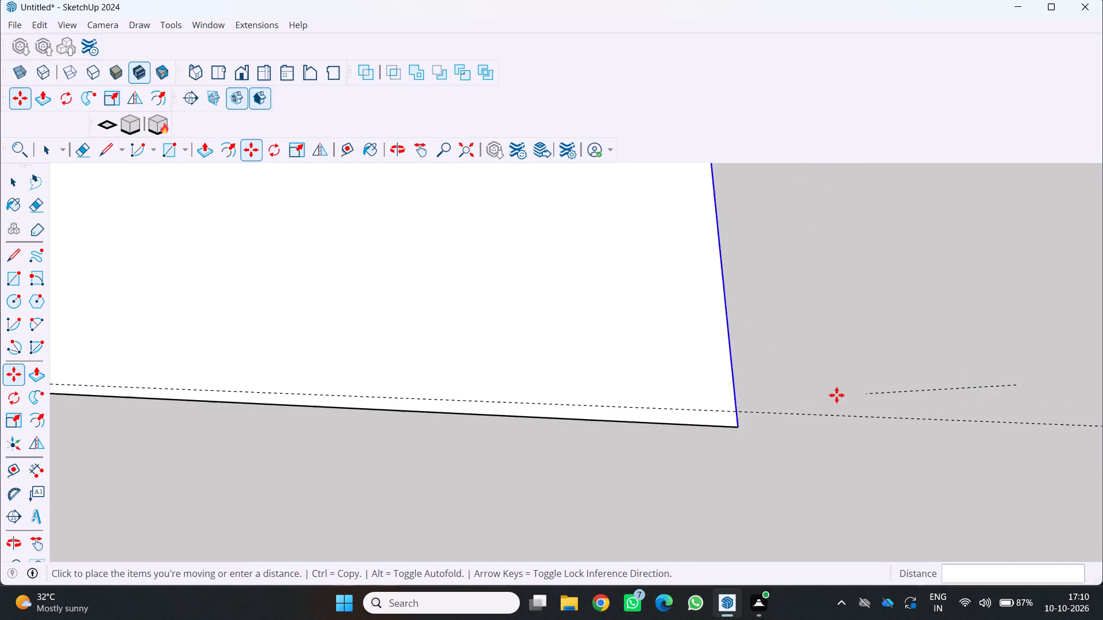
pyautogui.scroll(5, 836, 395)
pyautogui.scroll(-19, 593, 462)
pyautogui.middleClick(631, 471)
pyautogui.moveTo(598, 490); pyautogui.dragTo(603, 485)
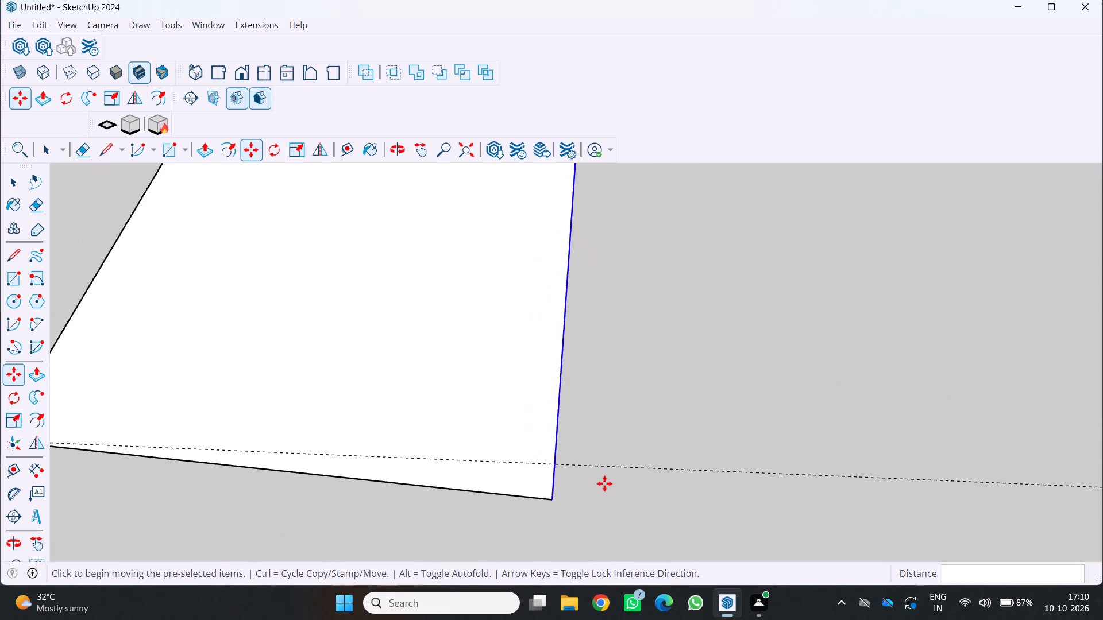
# Copy the rectangle's outer edge 9" inward along the red axis.
pyautogui.scroll(-7, 604, 483)
pyautogui.moveTo(619, 497); pyautogui.dragTo(775, 416, button='middle')
pyautogui.middleClick(775, 416)
pyautogui.middleClick(775, 416)
pyautogui.moveTo(769, 423); pyautogui.dragTo(764, 427, button='middle')
pyautogui.middleClick(763, 427)
pyautogui.middleClick(750, 441)
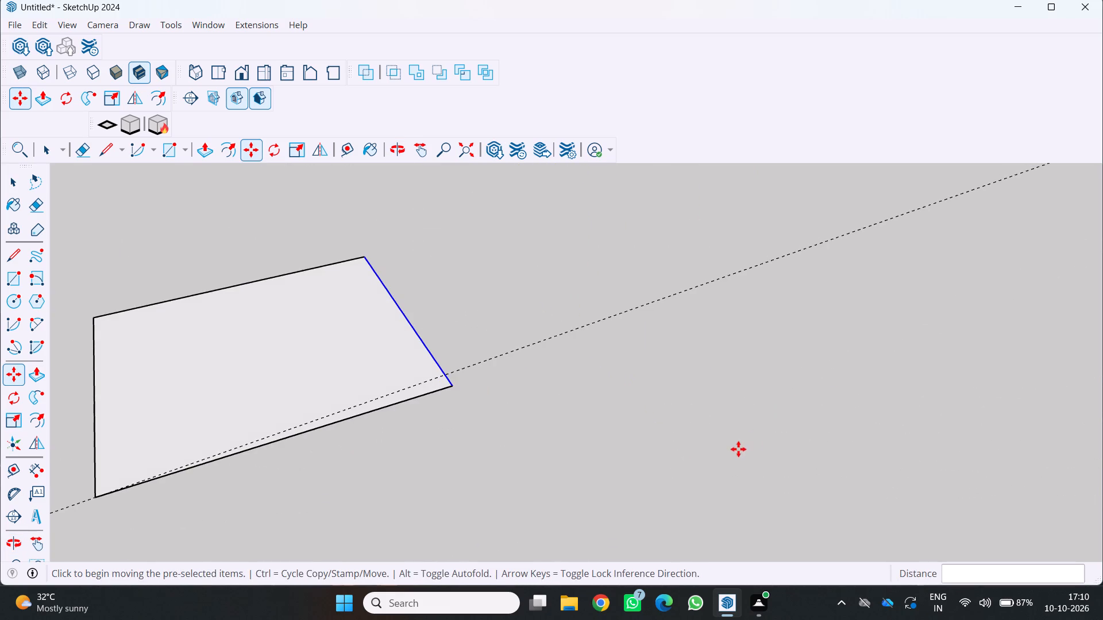
pyautogui.scroll(5, 449, 394)
pyautogui.press('m')
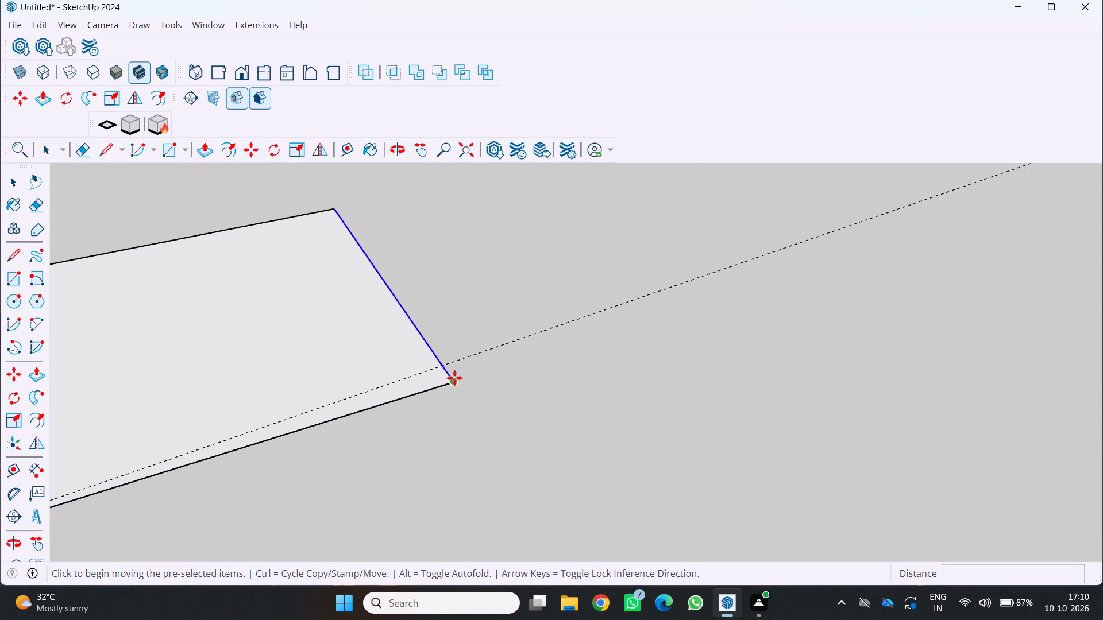
pyautogui.scroll(2, 456, 375)
pyautogui.click(453, 384)
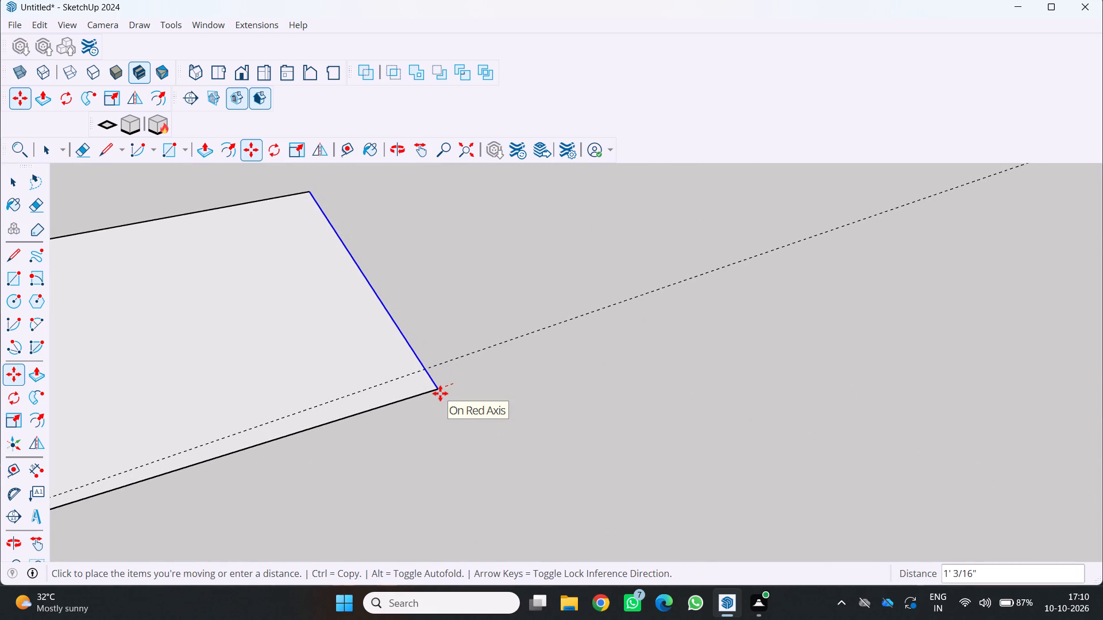
pyautogui.press('Right')
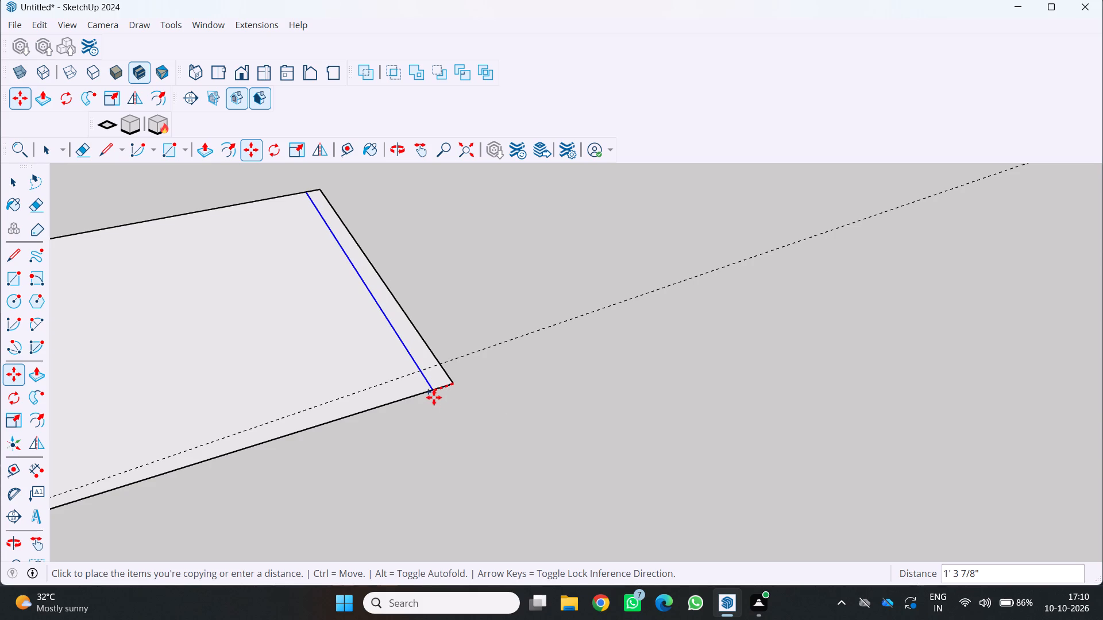
pyautogui.press('pageup')
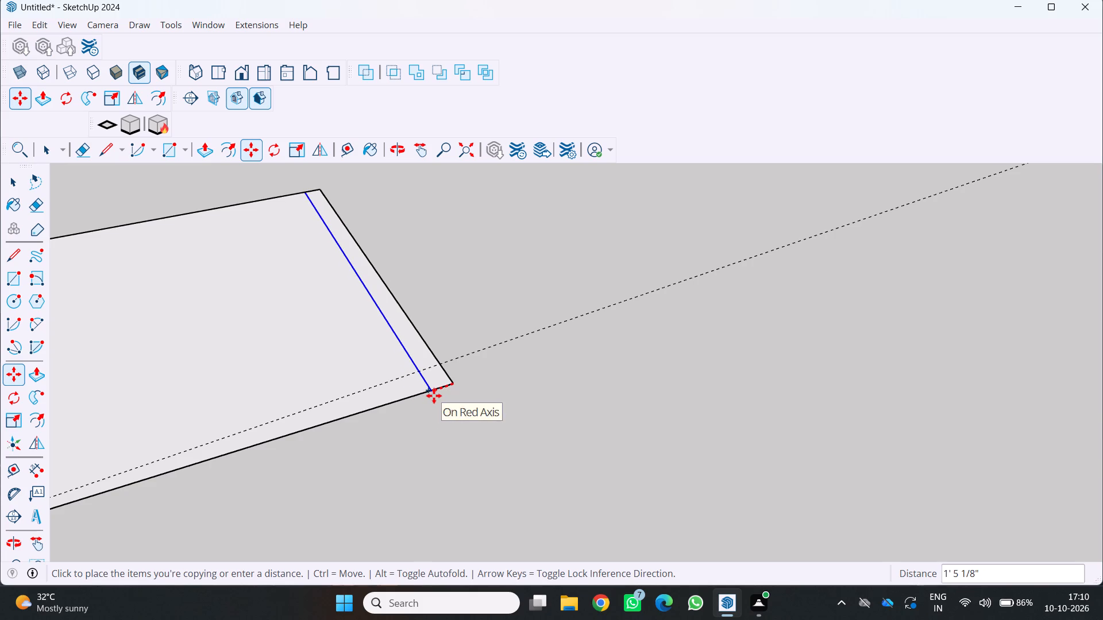
pyautogui.hotkey('shift', '"')
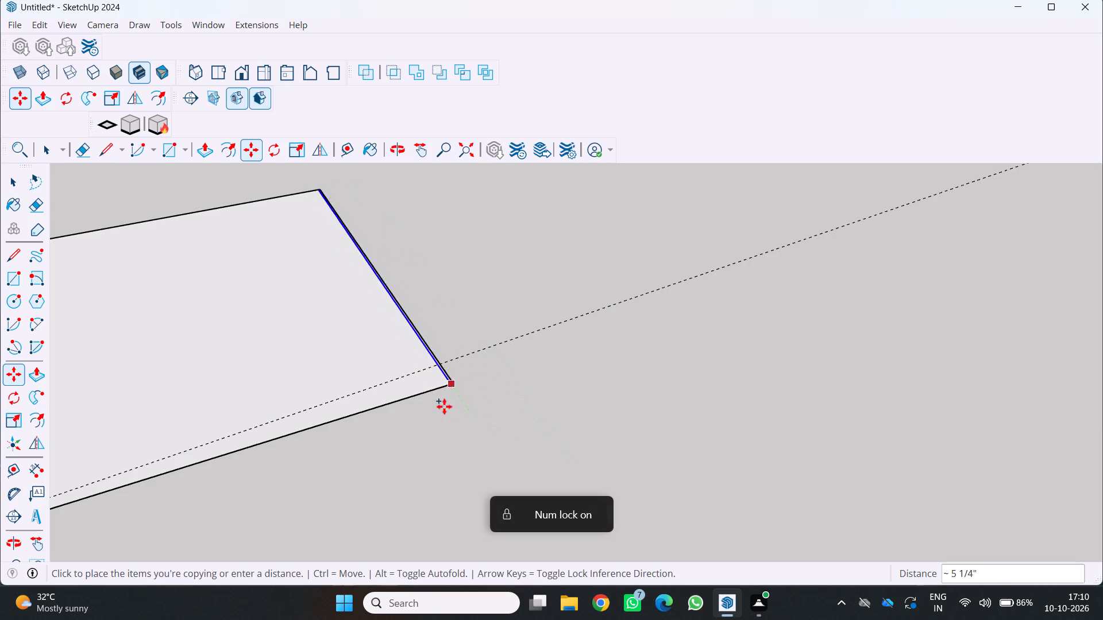
pyautogui.press('pageup')
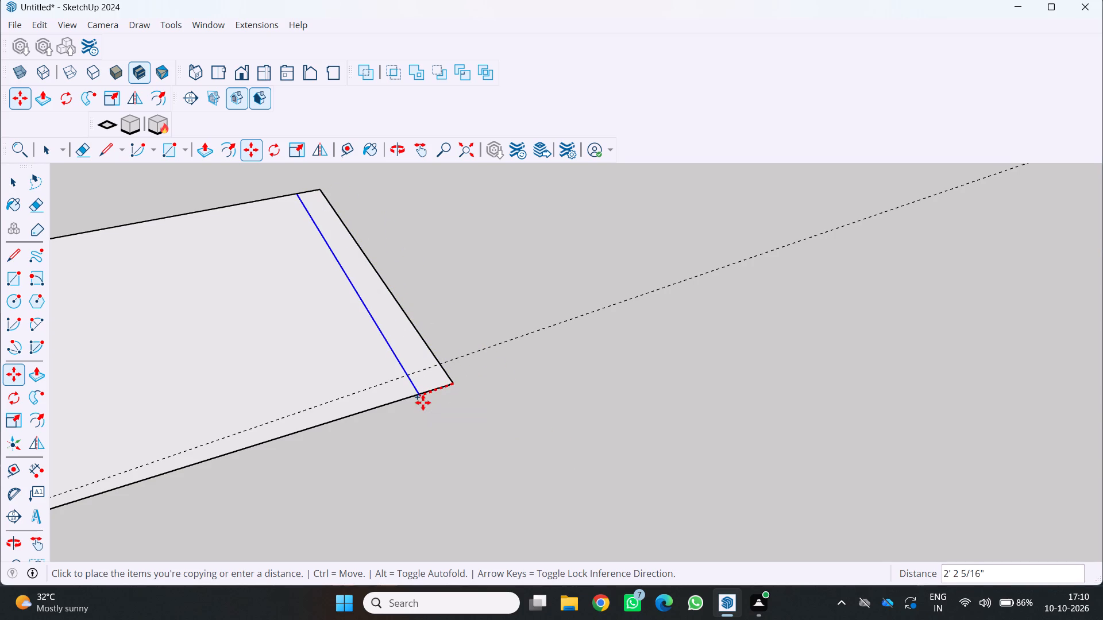
pyautogui.press('pageup')
pyautogui.press('pageup')
pyautogui.press('pageup')
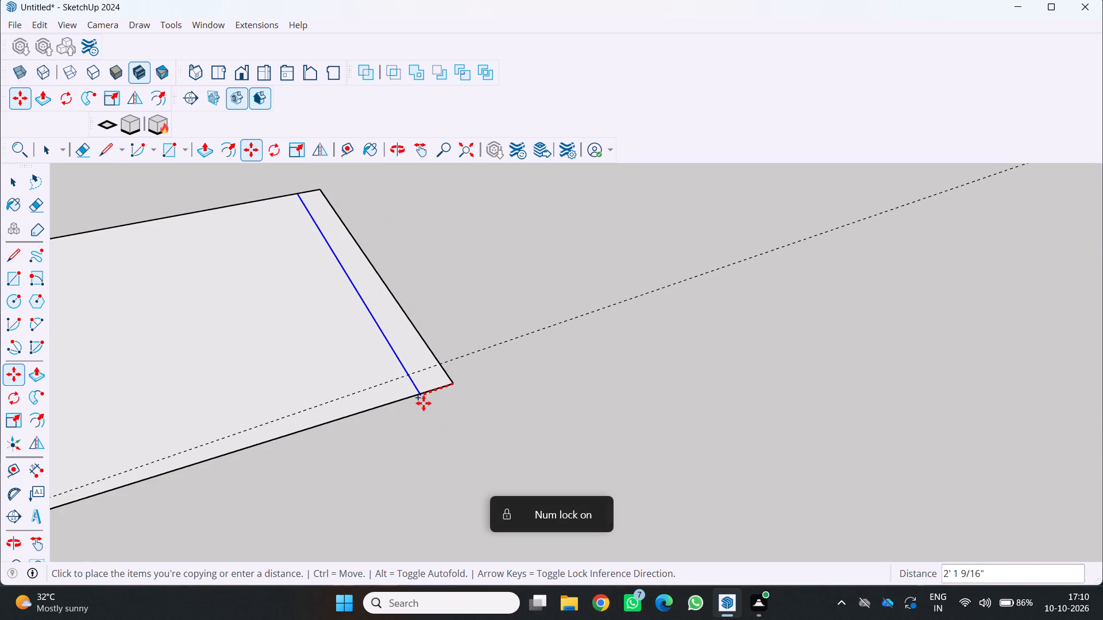
pyautogui.press('9')
pyautogui.press('Return')
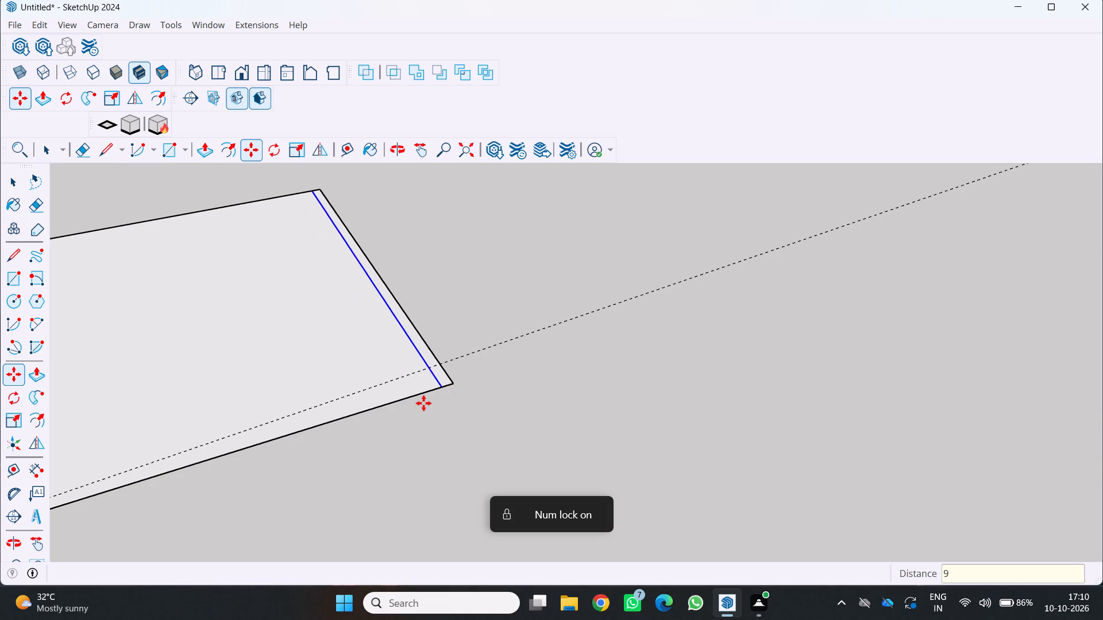
# Delete the face of the freehand rectangle outside the plot, leaving its edges in place.
pyautogui.scroll(6, 409, 379)
pyautogui.scroll(-9, 364, 478)
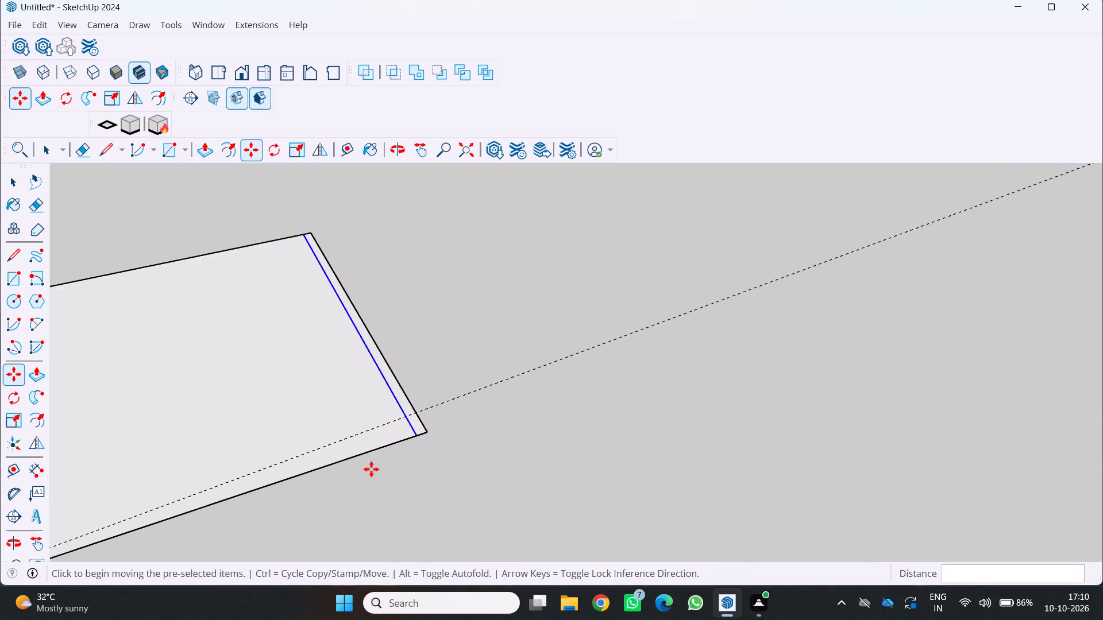
pyautogui.scroll(-12, 371, 469)
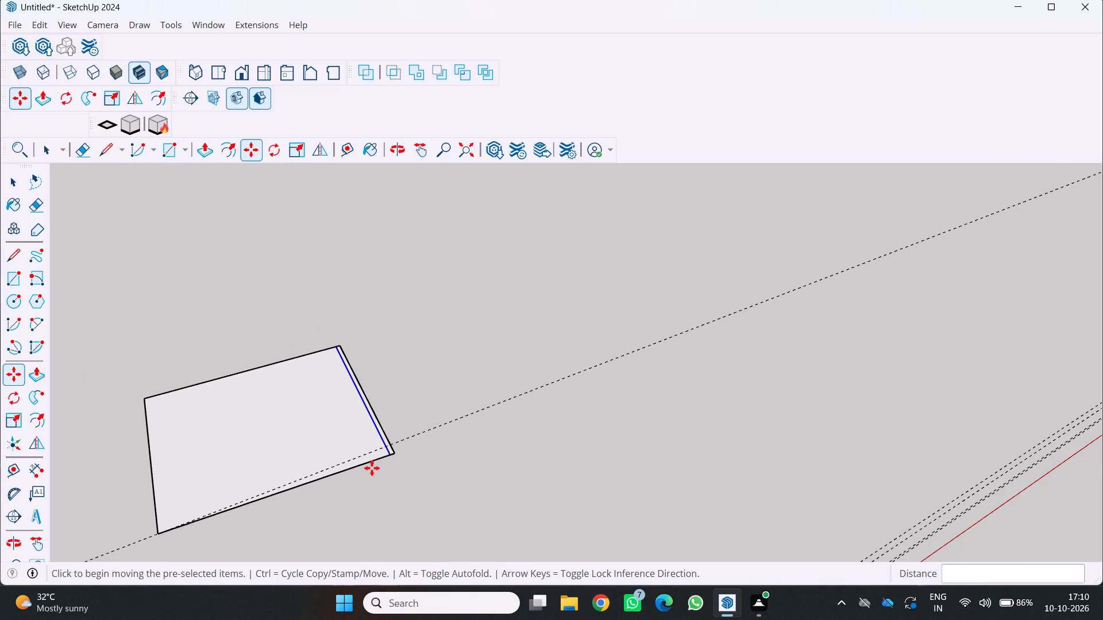
pyautogui.press('space')
pyautogui.scroll(8, 369, 467)
pyautogui.click(362, 466)
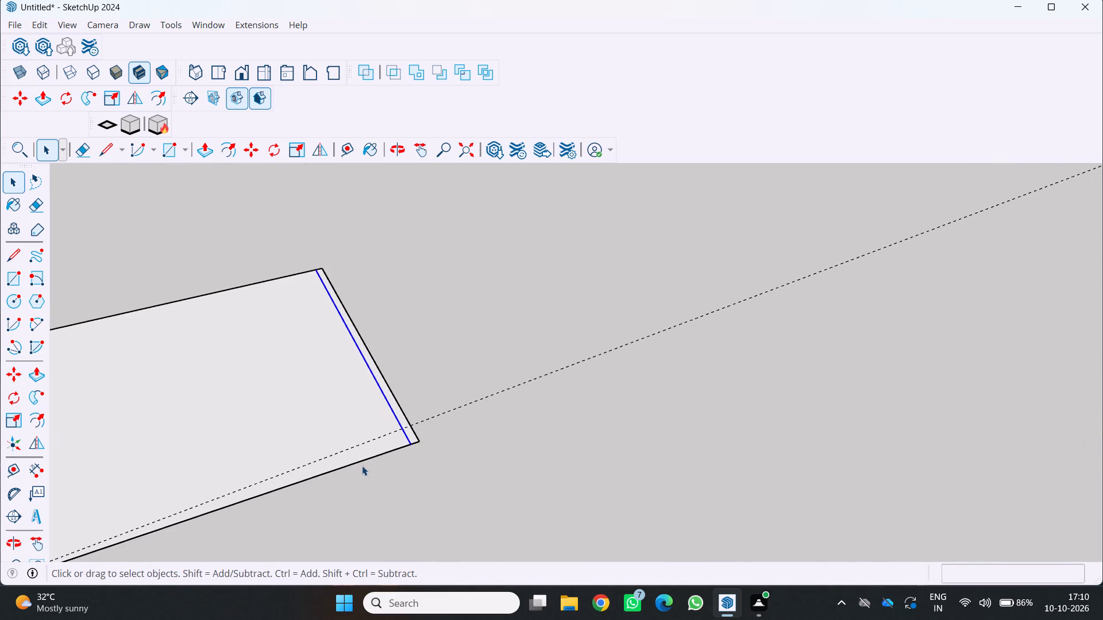
pyautogui.click(364, 456)
pyautogui.scroll(3, 364, 455)
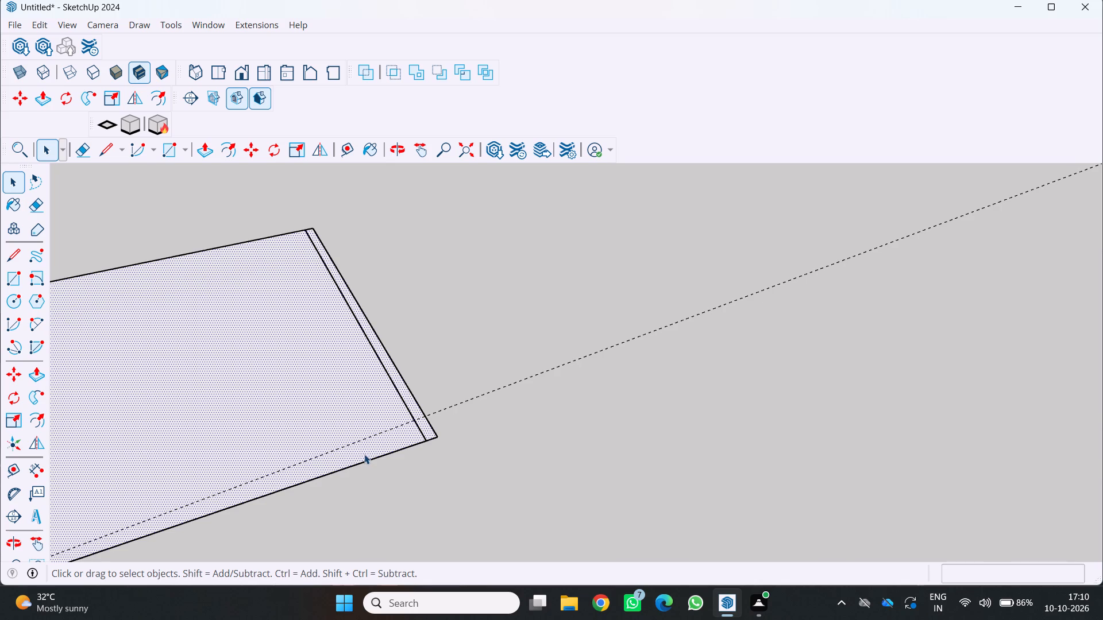
pyautogui.scroll(6, 401, 417)
pyautogui.scroll(-3, 422, 445)
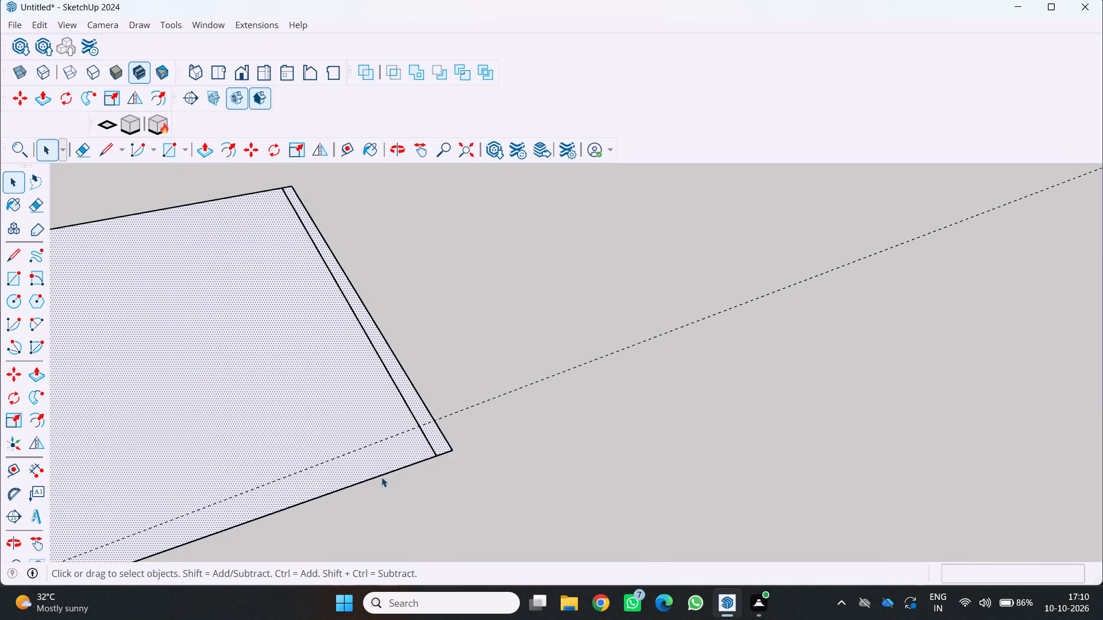
pyautogui.scroll(-6, 379, 476)
pyautogui.scroll(3, 449, 435)
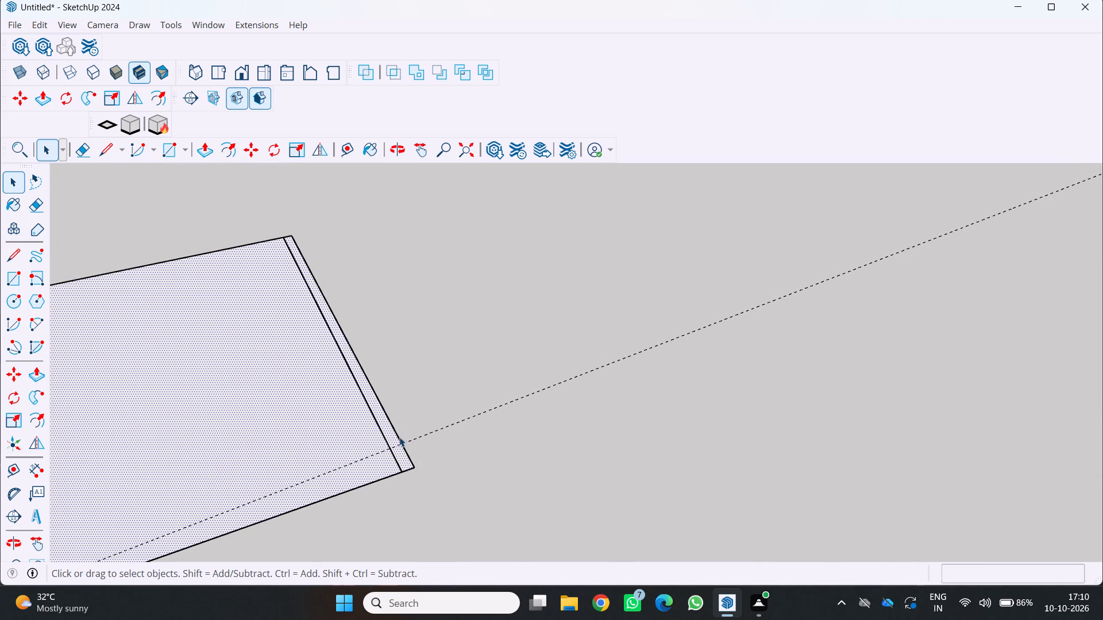
pyautogui.click(381, 476)
pyautogui.scroll(1, 378, 479)
pyautogui.scroll(-7, 375, 479)
pyautogui.press('Delete')
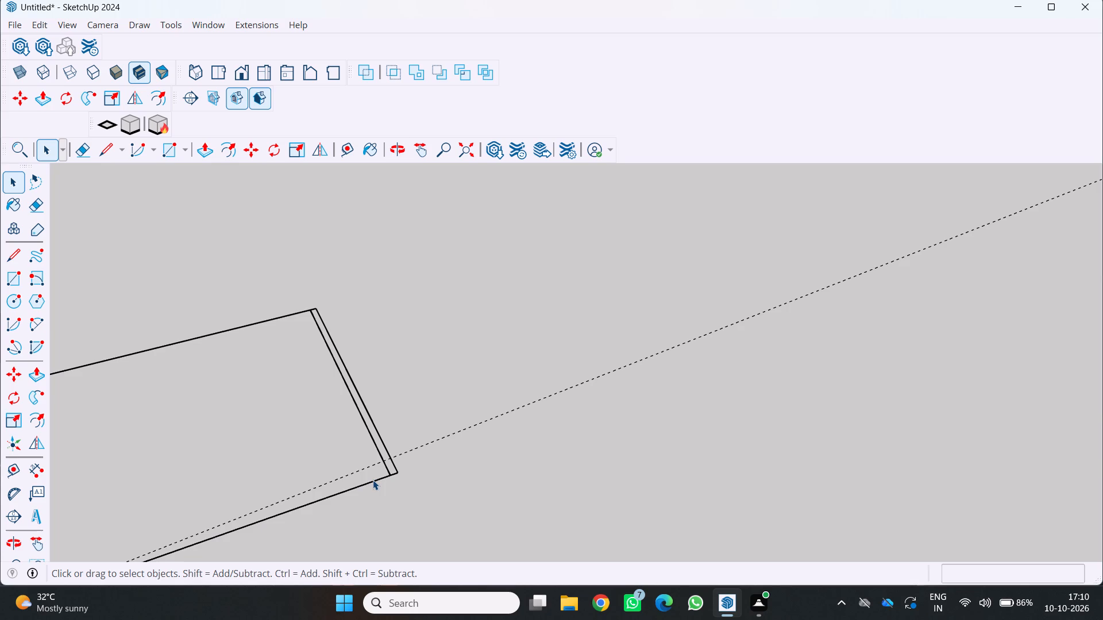
# Delete all remaining edges of the freehand rectangle, including the edge copied 9" inward.
pyautogui.scroll(7, 403, 439)
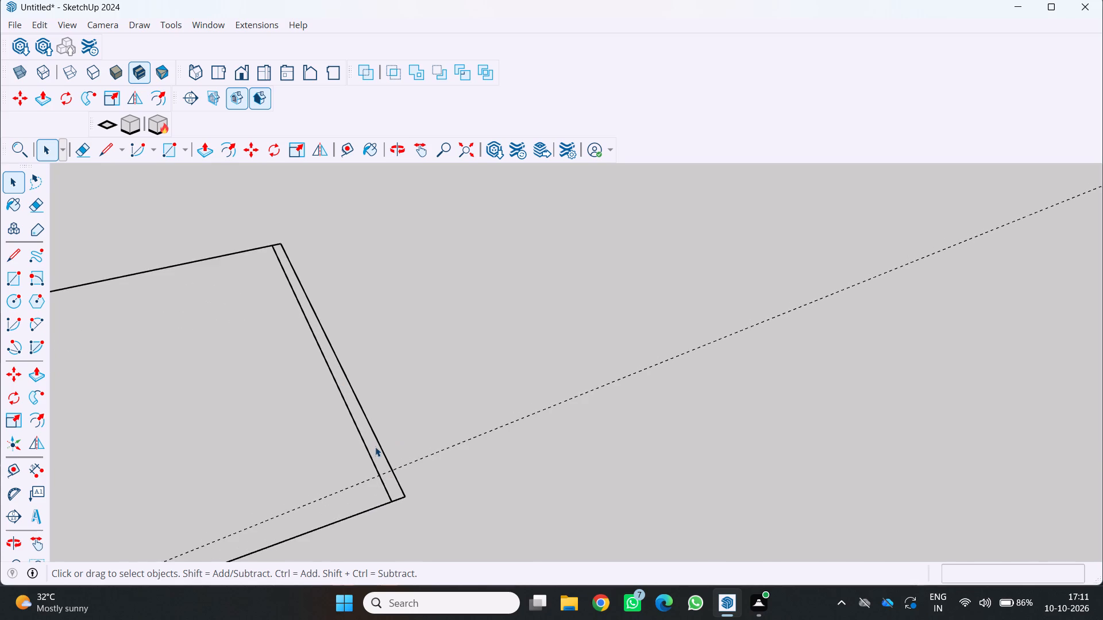
pyautogui.scroll(1, 375, 447)
pyautogui.scroll(-5, 378, 448)
pyautogui.scroll(-16, 377, 448)
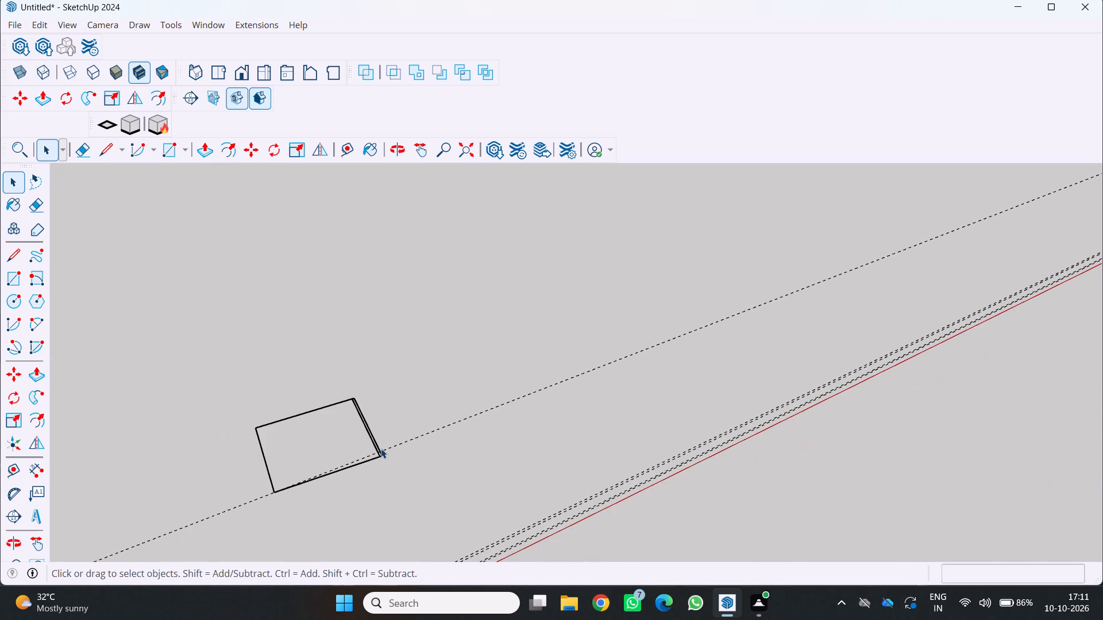
pyautogui.moveTo(172, 344); pyautogui.dragTo(344, 497)
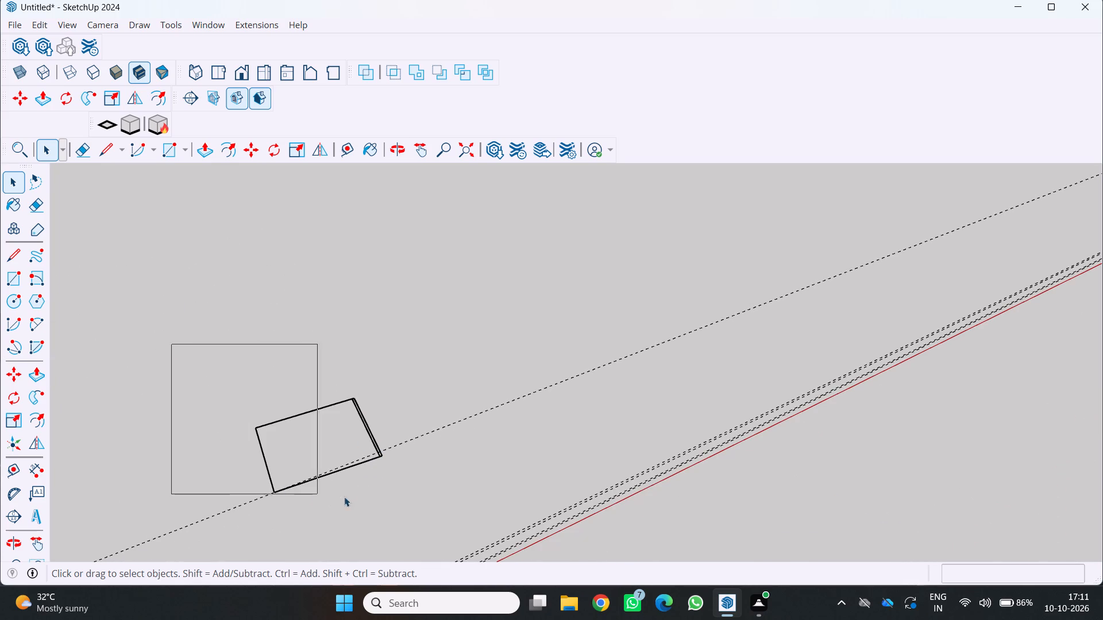
pyautogui.moveTo(344, 497); pyautogui.dragTo(438, 501)
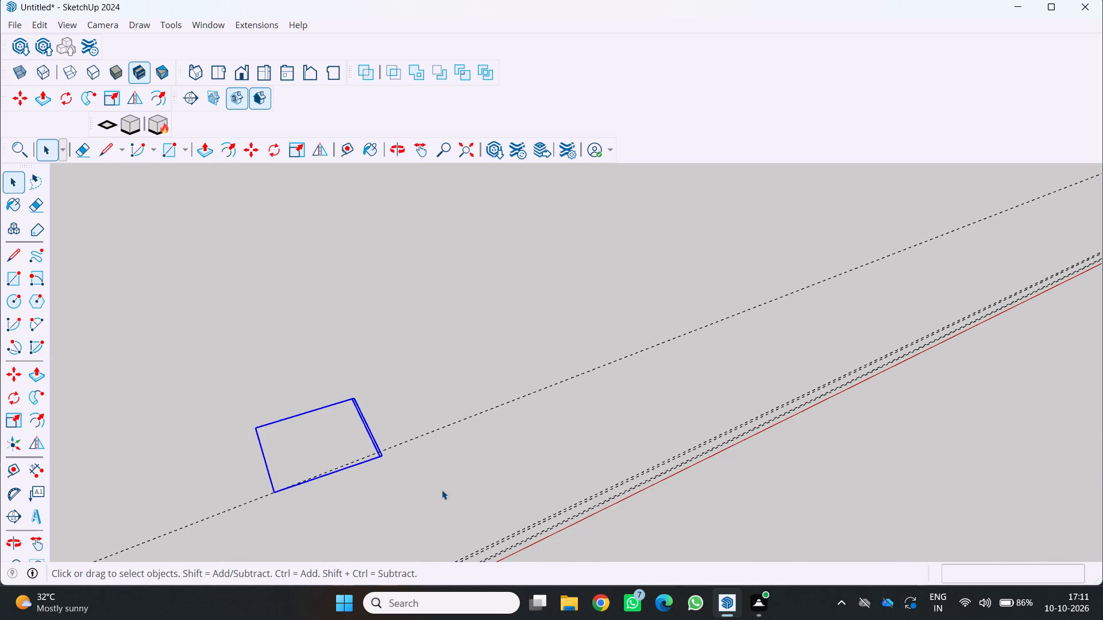
pyautogui.press('Delete')
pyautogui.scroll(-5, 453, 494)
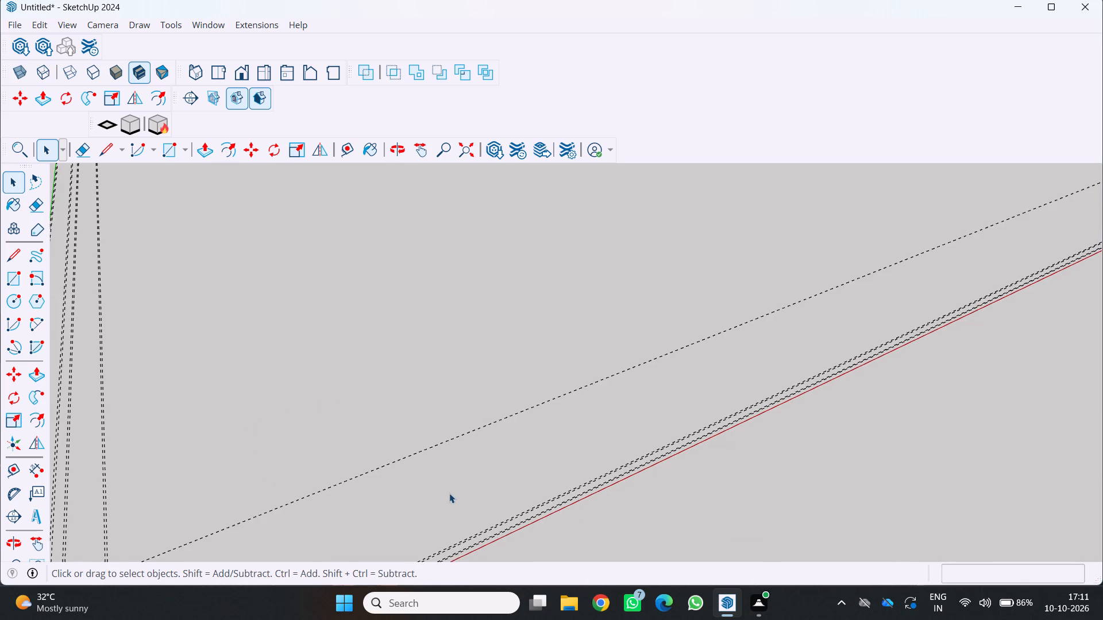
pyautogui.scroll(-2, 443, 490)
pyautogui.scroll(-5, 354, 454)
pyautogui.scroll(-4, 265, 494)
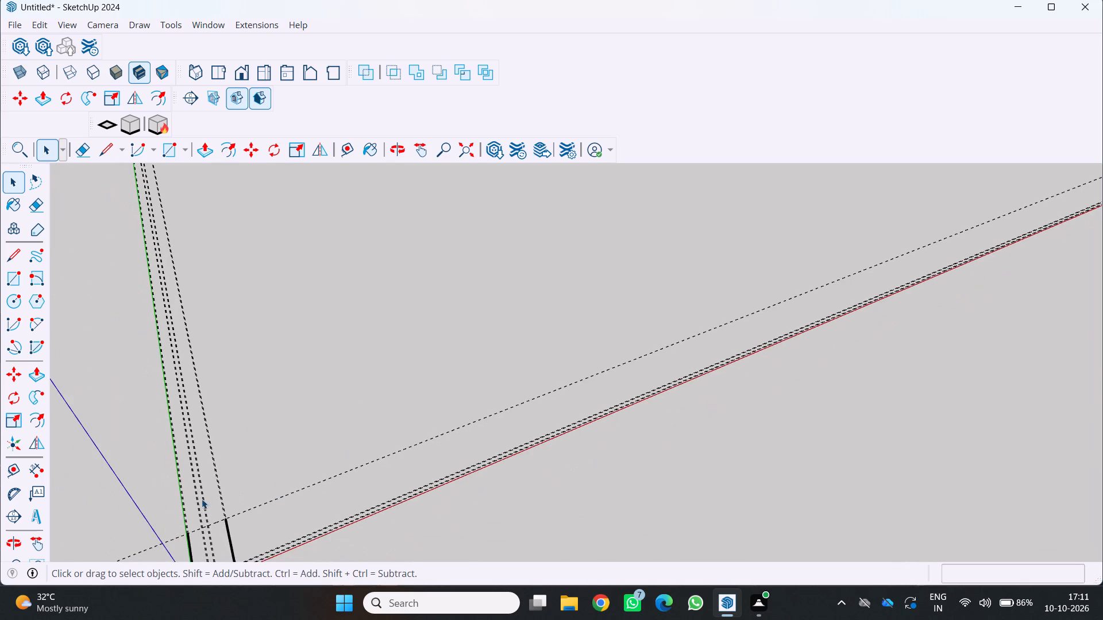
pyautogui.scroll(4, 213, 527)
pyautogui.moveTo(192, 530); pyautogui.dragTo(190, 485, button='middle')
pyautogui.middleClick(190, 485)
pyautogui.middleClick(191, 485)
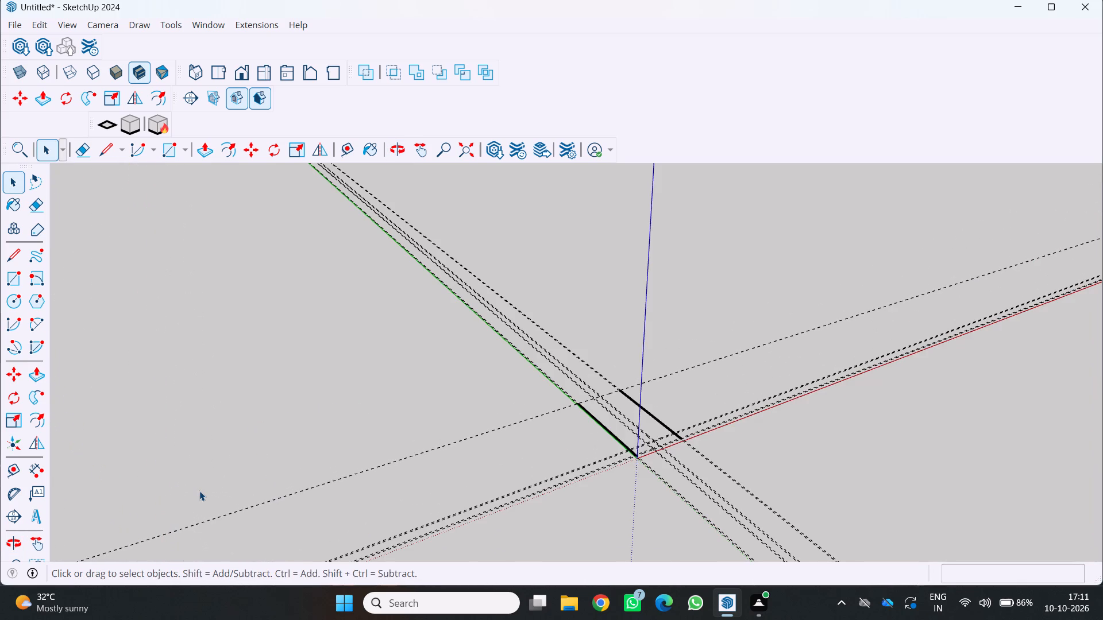
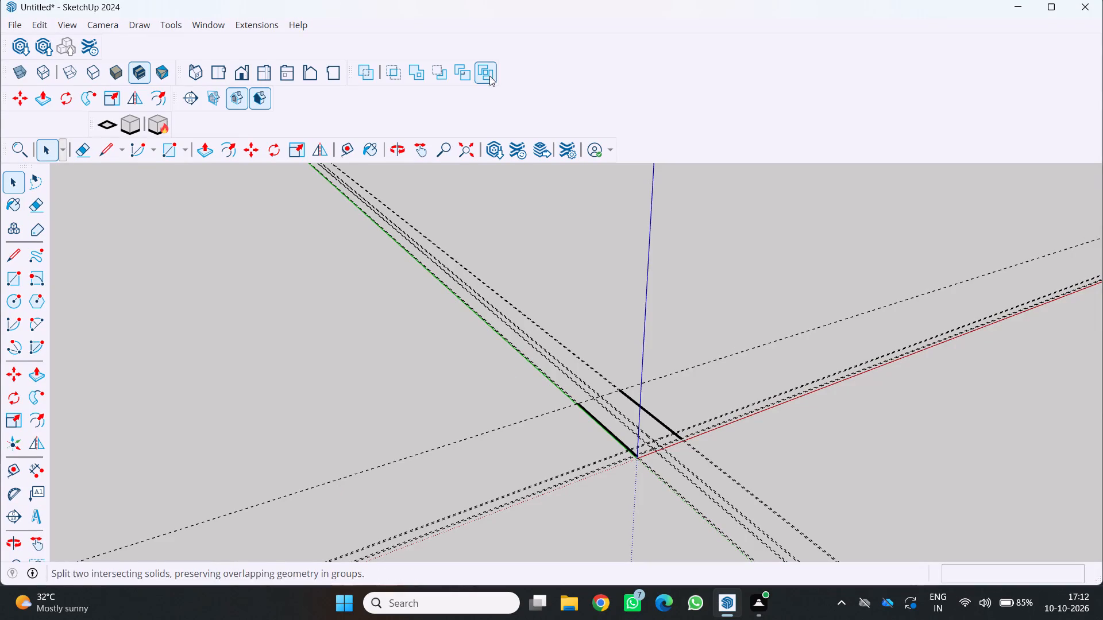
# Examine the guide lines and the two existing wall strips near the origin from several angles.
pyautogui.moveTo(466, 313); pyautogui.dragTo(226, 255, button='middle')
pyautogui.scroll(5, 363, 298)
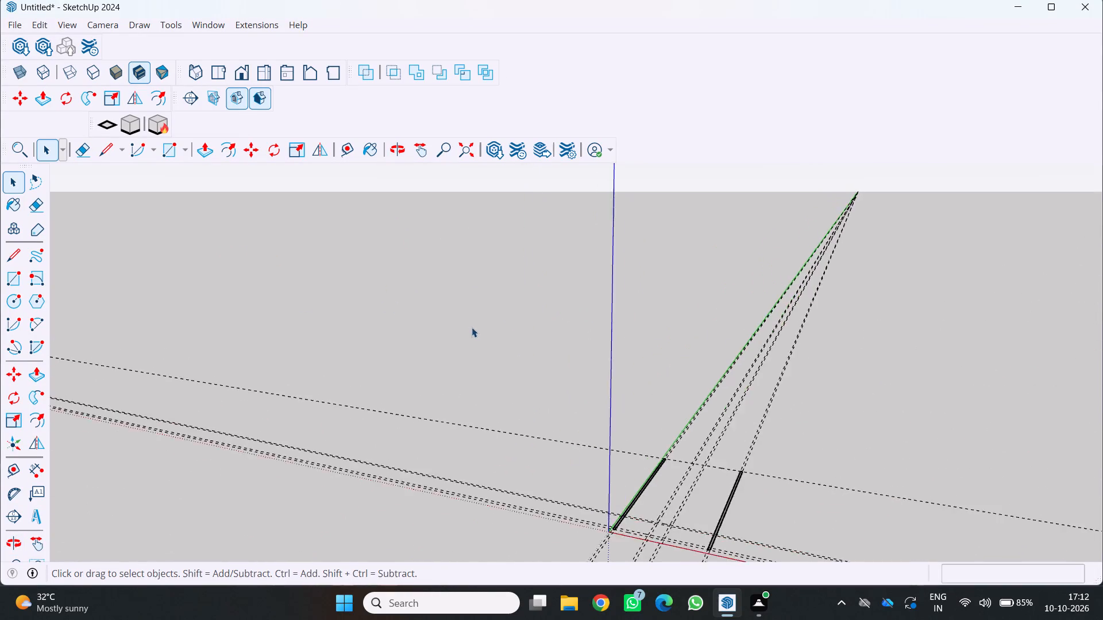
pyautogui.scroll(1, 472, 327)
pyautogui.scroll(-12, 471, 320)
pyautogui.moveTo(495, 315); pyautogui.dragTo(496, 320, button='middle')
pyautogui.moveTo(496, 320); pyautogui.dragTo(532, 312, button='middle')
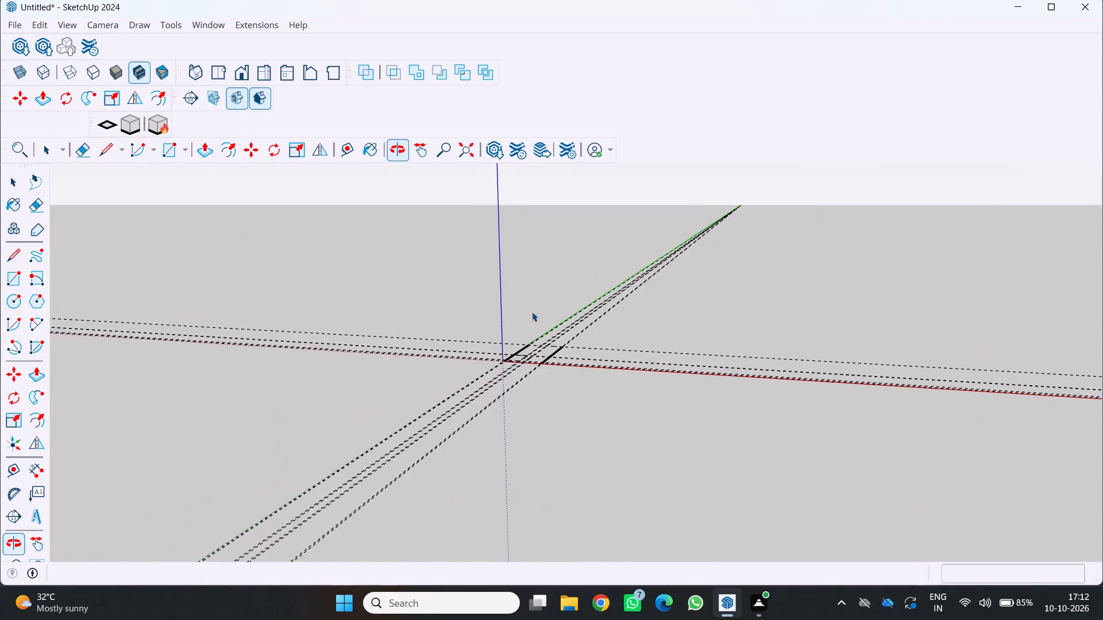
pyautogui.scroll(5, 619, 316)
pyautogui.moveTo(574, 309); pyautogui.dragTo(592, 337, button='middle')
pyautogui.scroll(4, 627, 327)
pyautogui.moveTo(465, 309); pyautogui.dragTo(493, 325, button='middle')
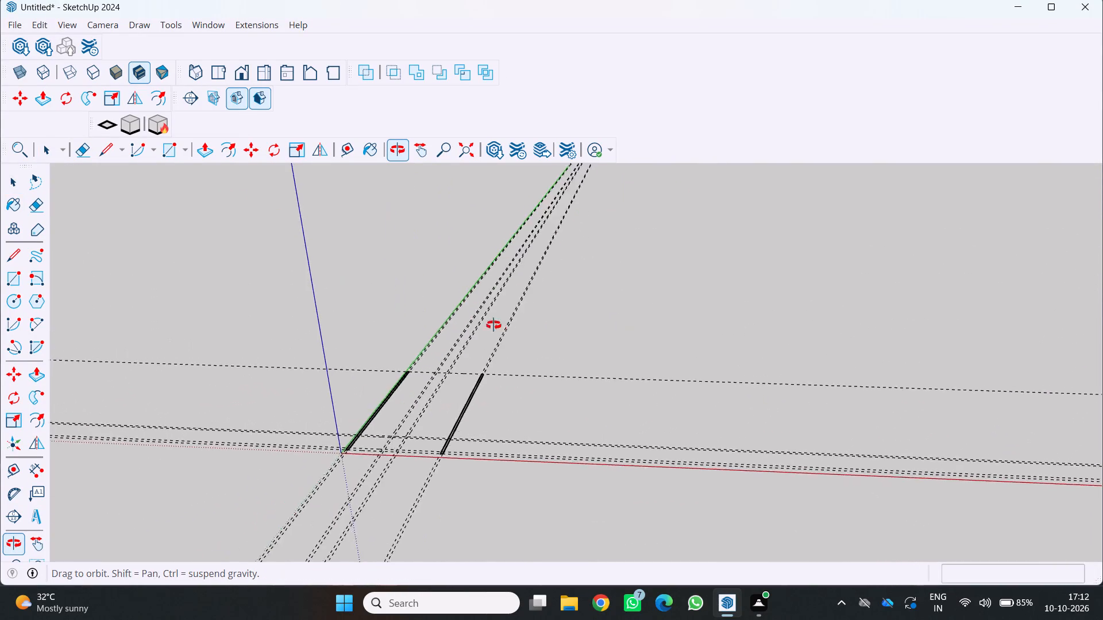
pyautogui.moveTo(493, 325); pyautogui.dragTo(555, 330, button='middle')
pyautogui.scroll(1, 556, 330)
pyautogui.scroll(1, 624, 225)
pyautogui.moveTo(621, 224); pyautogui.dragTo(571, 216, button='middle')
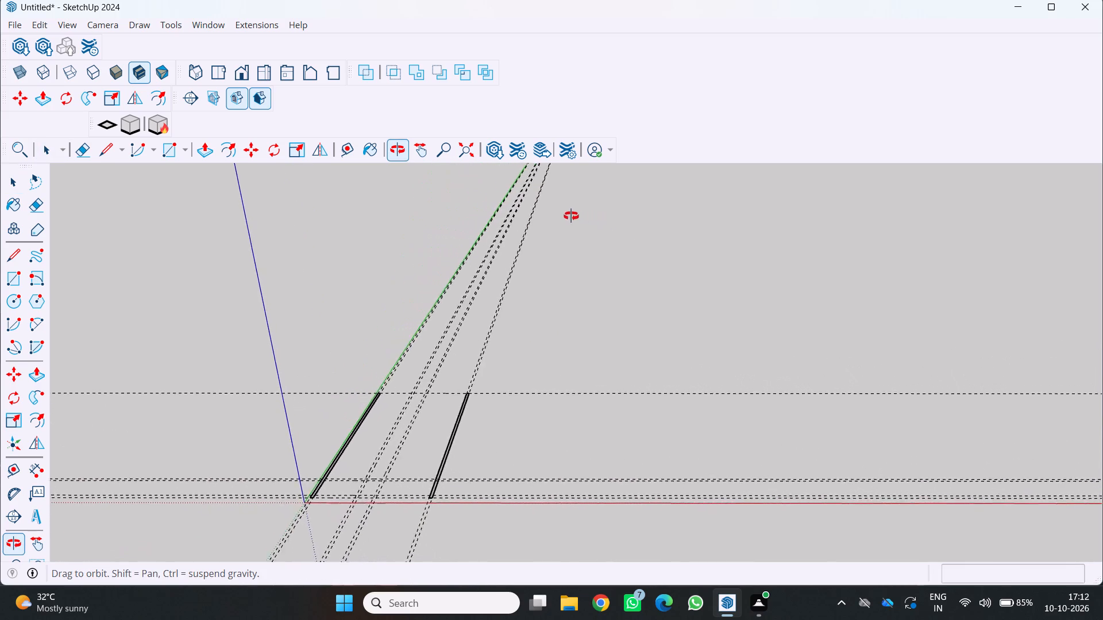
pyautogui.moveTo(571, 216); pyautogui.dragTo(554, 212, button='middle')
pyautogui.scroll(2, 568, 304)
pyautogui.scroll(1, 399, 476)
pyautogui.moveTo(403, 474); pyautogui.dragTo(417, 475, button='middle')
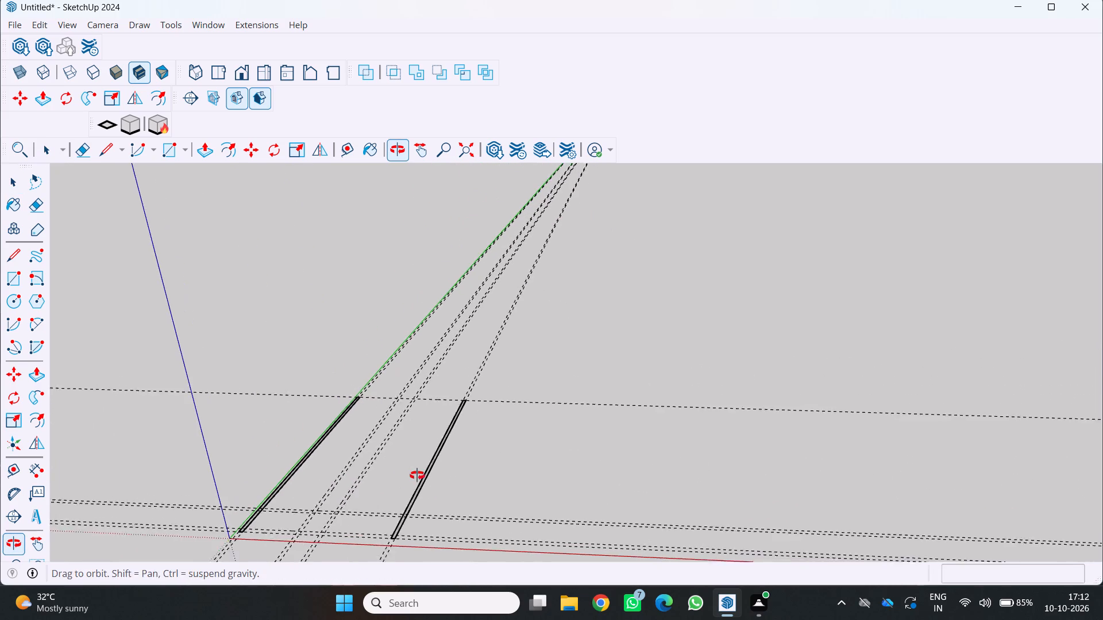
pyautogui.moveTo(417, 475); pyautogui.dragTo(427, 470, button='middle')
pyautogui.scroll(3, 236, 490)
pyautogui.scroll(-8, 281, 526)
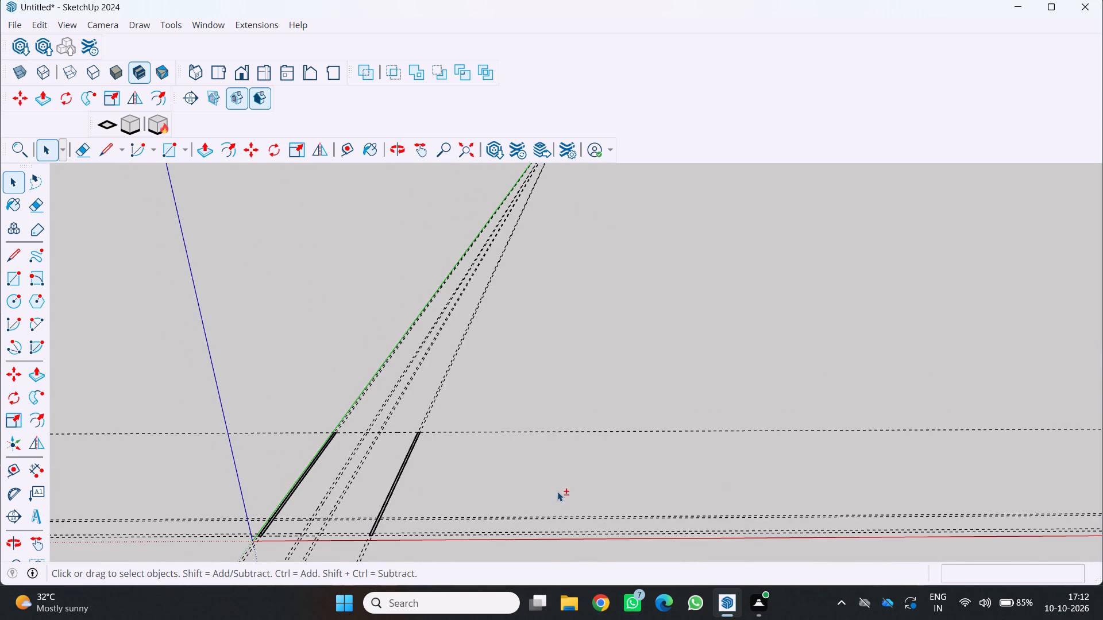
pyautogui.keyDown('shift'); pyautogui.moveTo(560, 491); pyautogui.dragTo(631, 388, button='middle'); pyautogui.keyUp('shift')
pyautogui.scroll(7, 313, 410)
pyautogui.moveTo(435, 408); pyautogui.dragTo(441, 436, button='middle')
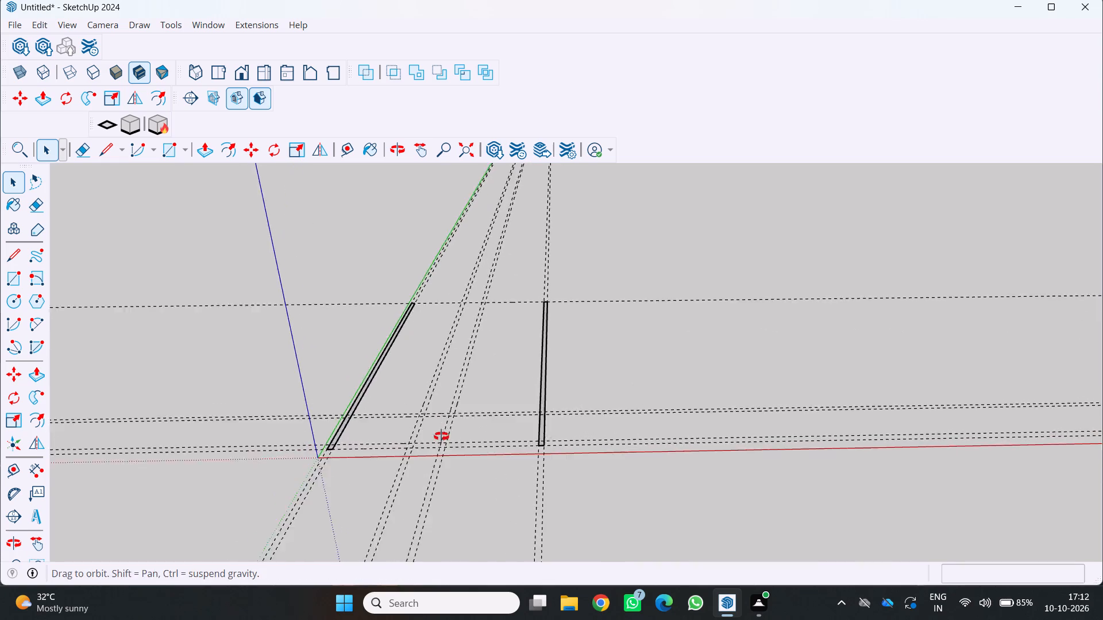
pyautogui.moveTo(441, 436); pyautogui.dragTo(441, 451, button='middle')
pyautogui.scroll(3, 416, 465)
pyautogui.scroll(-9, 441, 440)
pyautogui.moveTo(1019, 301); pyautogui.dragTo(930, 280, button='middle')
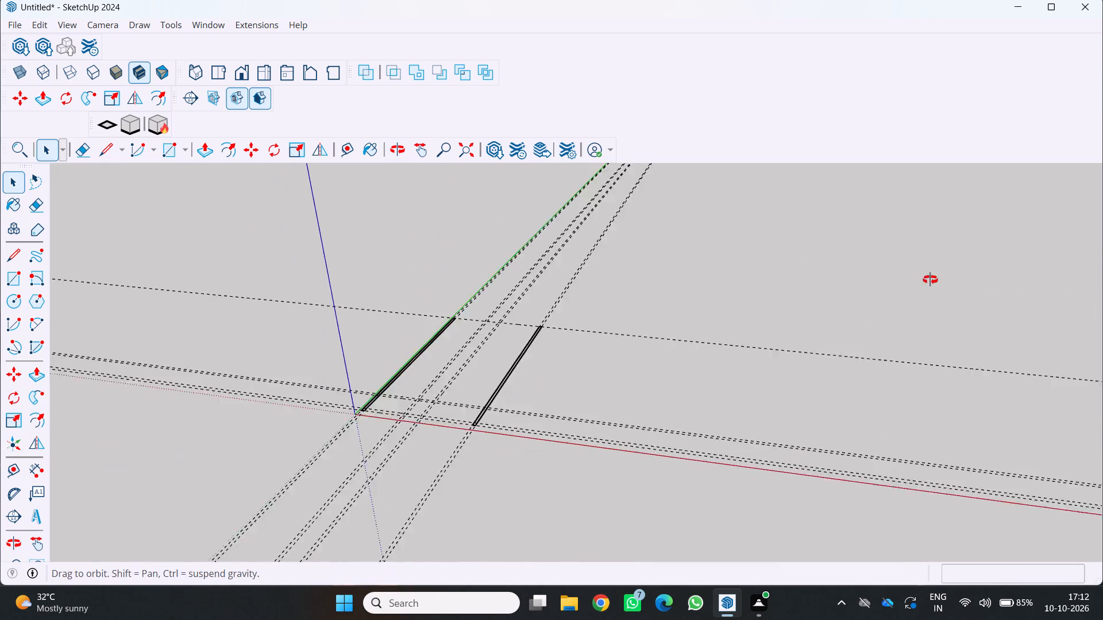
pyautogui.moveTo(930, 280); pyautogui.dragTo(913, 278, button='middle')
pyautogui.scroll(5, 581, 456)
pyautogui.moveTo(585, 449); pyautogui.dragTo(673, 454, button='middle')
pyautogui.scroll(1, 625, 312)
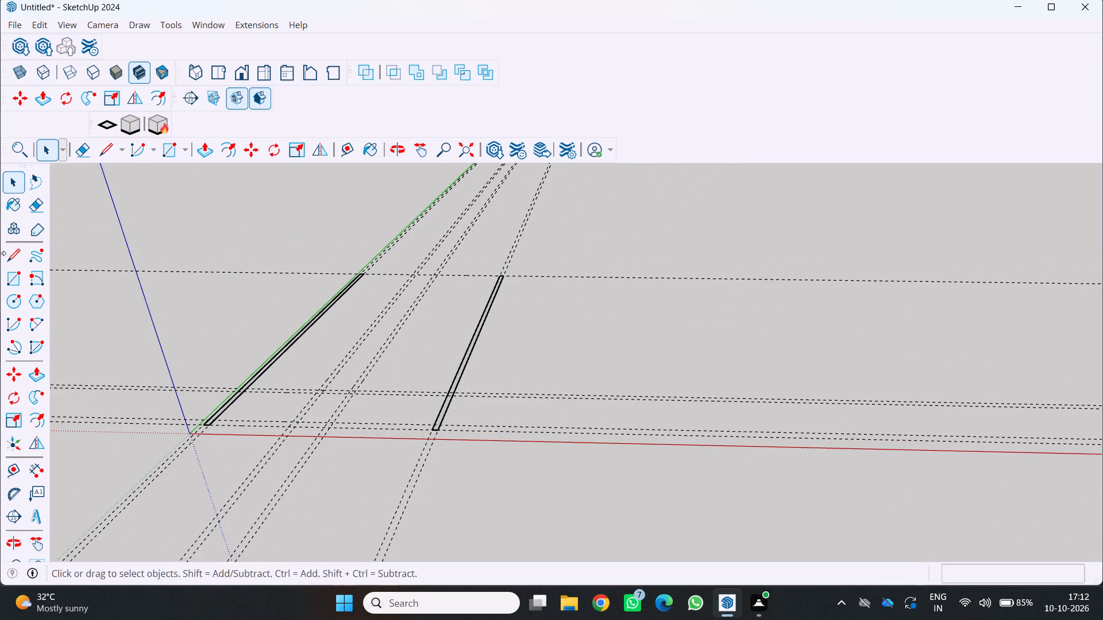
# Draw a 30' x 58' rectangle on the ground in the empty area beside the guides, away from the existing wall strips.
pyautogui.click(9, 274)
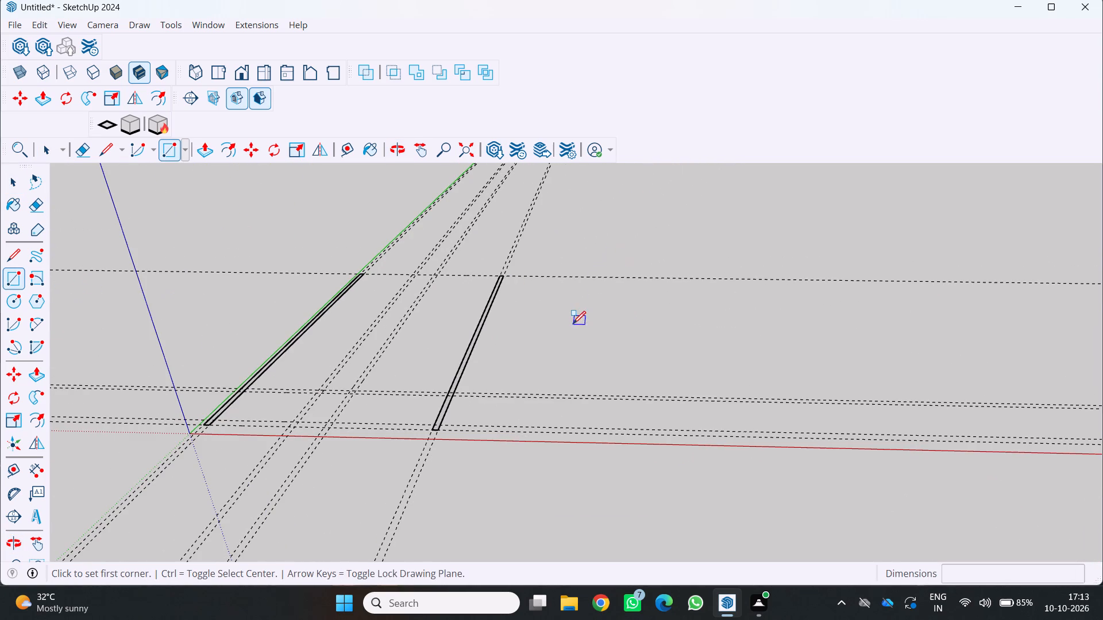
pyautogui.scroll(-8, 573, 324)
pyautogui.middleClick(539, 313)
pyautogui.middleClick(531, 315)
pyautogui.middleClick(530, 315)
pyautogui.scroll(-5, 529, 313)
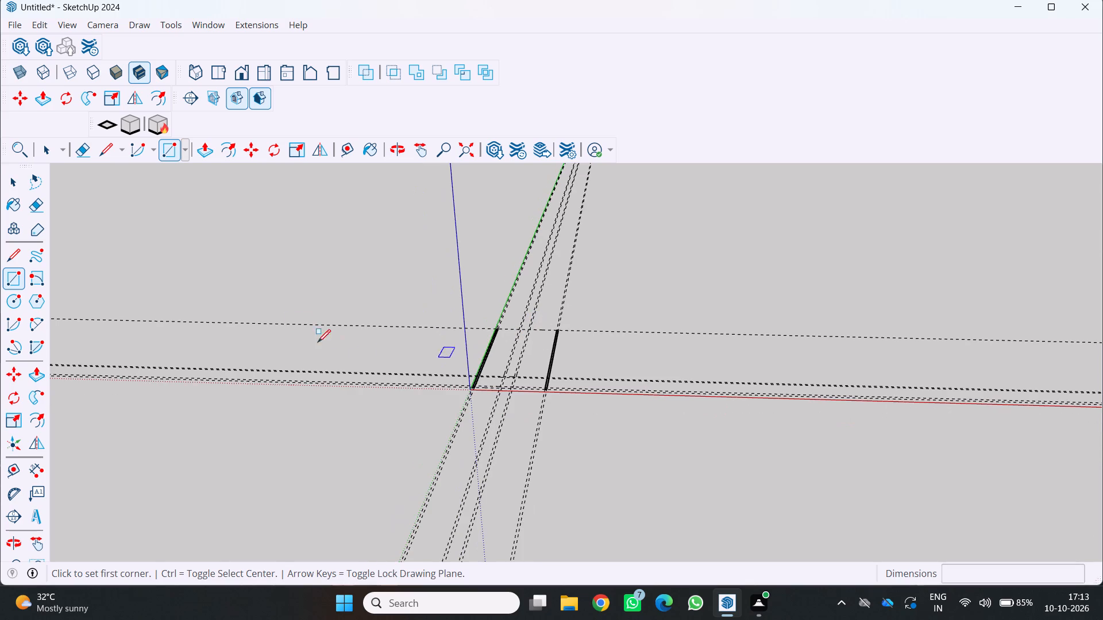
pyautogui.scroll(-2, 224, 300)
pyautogui.moveTo(226, 300); pyautogui.dragTo(232, 301, button='middle')
pyautogui.middleClick(233, 301)
pyautogui.moveTo(236, 303); pyautogui.dragTo(300, 335, button='middle')
pyautogui.scroll(3, 237, 269)
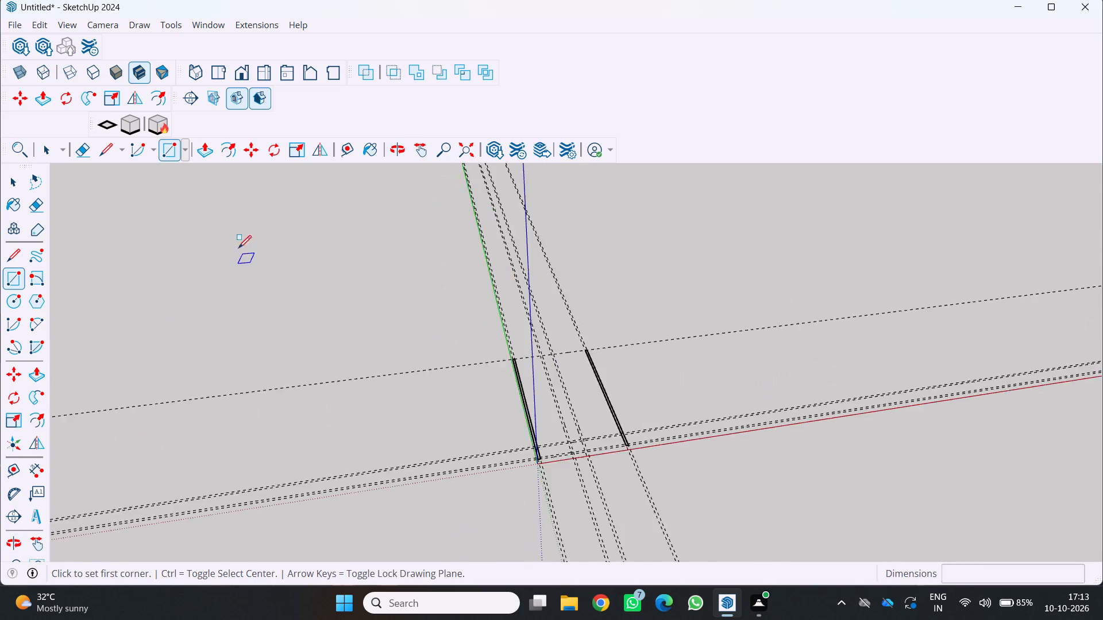
pyautogui.scroll(3, 238, 248)
pyautogui.moveTo(339, 259); pyautogui.dragTo(274, 255, button='middle')
pyautogui.scroll(16, 283, 209)
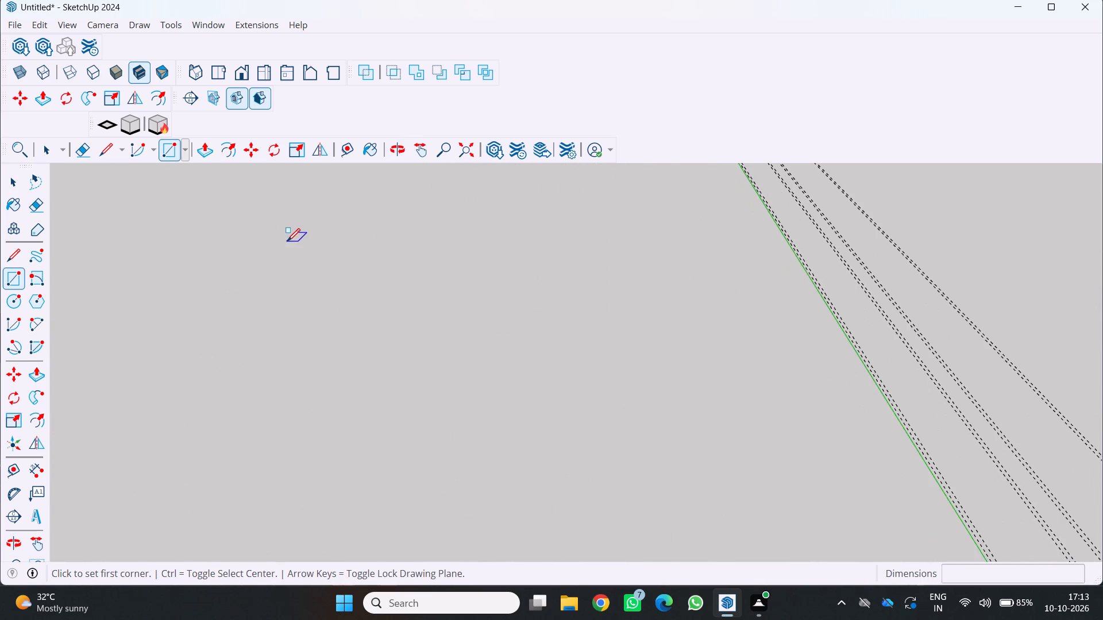
pyautogui.click(219, 303)
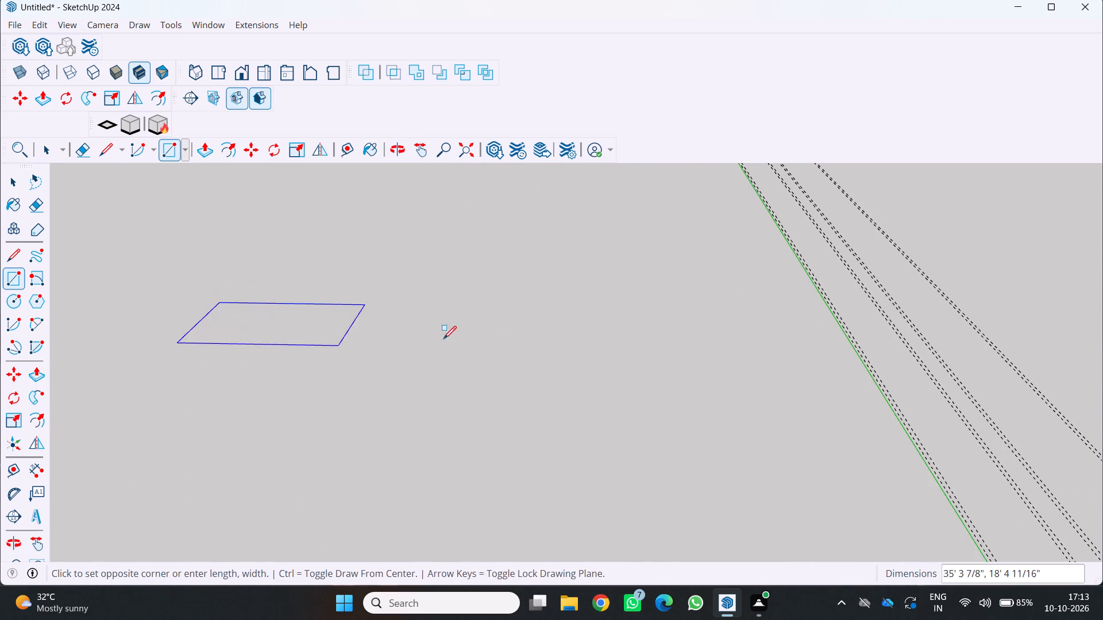
pyautogui.scroll(-2, 534, 436)
pyautogui.moveTo(531, 436); pyautogui.dragTo(489, 422, button='middle')
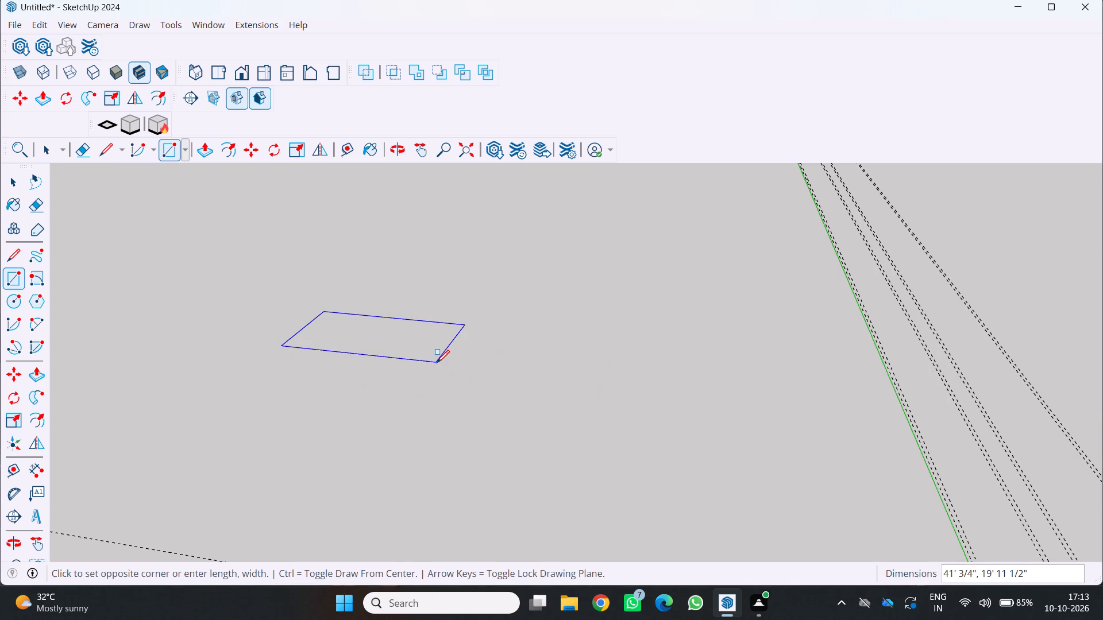
pyautogui.write("30',58'")
pyautogui.press('Return')
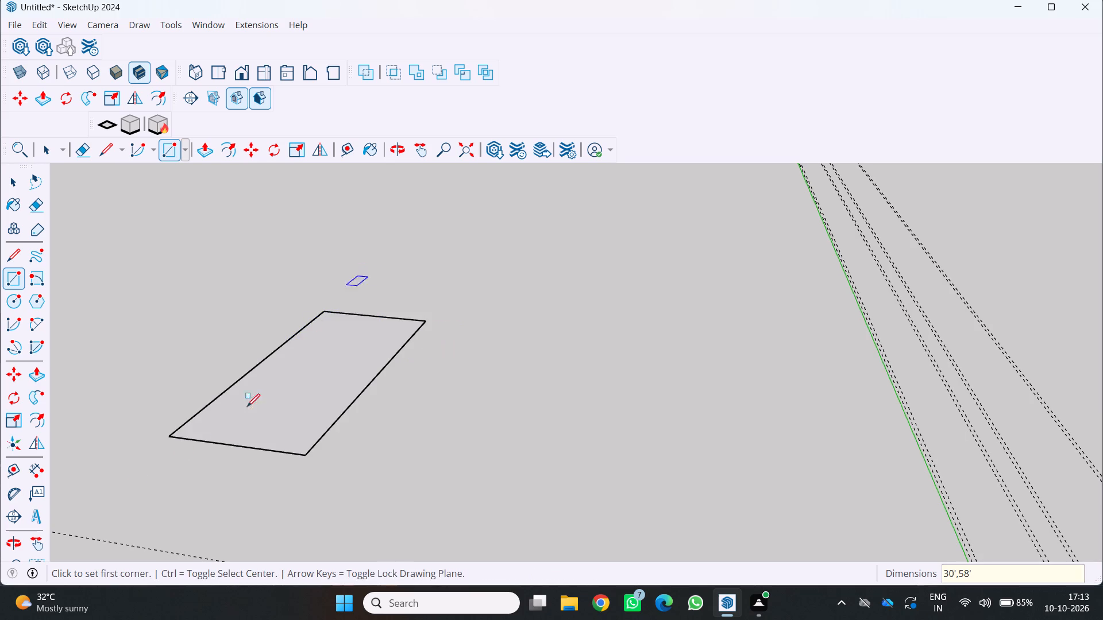
# Make the new 30' x 58' rectangle, including its face and all edges, into a group.
pyautogui.moveTo(131, 500); pyautogui.dragTo(216, 530, button='middle')
pyautogui.scroll(-5, 217, 526)
pyautogui.scroll(-1, 554, 450)
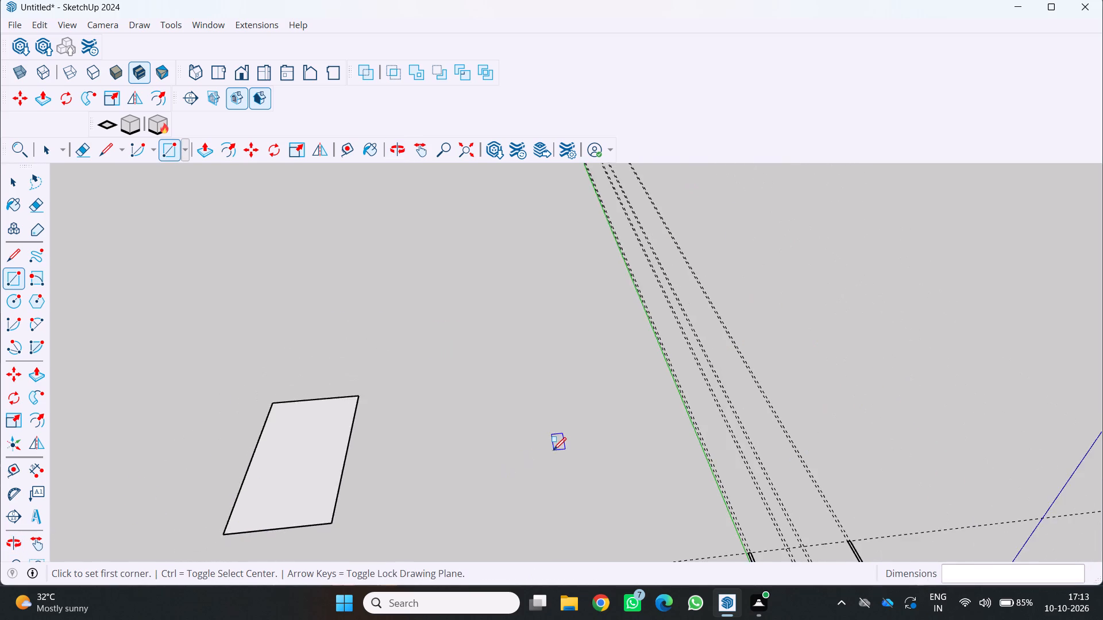
pyautogui.moveTo(549, 451); pyautogui.dragTo(449, 423, button='middle')
pyautogui.scroll(4, 339, 427)
pyautogui.moveTo(186, 507); pyautogui.dragTo(249, 494, button='middle')
pyautogui.scroll(2, 412, 503)
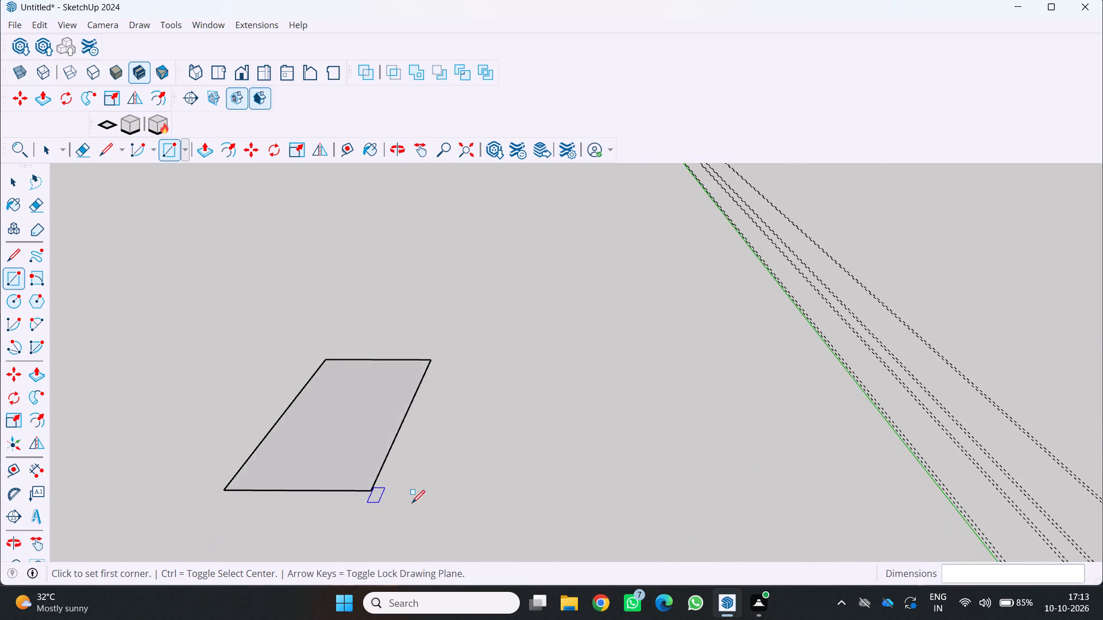
pyautogui.scroll(2, 412, 503)
pyautogui.moveTo(191, 518); pyautogui.dragTo(300, 502, button='middle')
pyautogui.scroll(1, 300, 502)
pyautogui.scroll(-7, 303, 495)
pyautogui.moveTo(335, 501); pyautogui.dragTo(330, 503, button='middle')
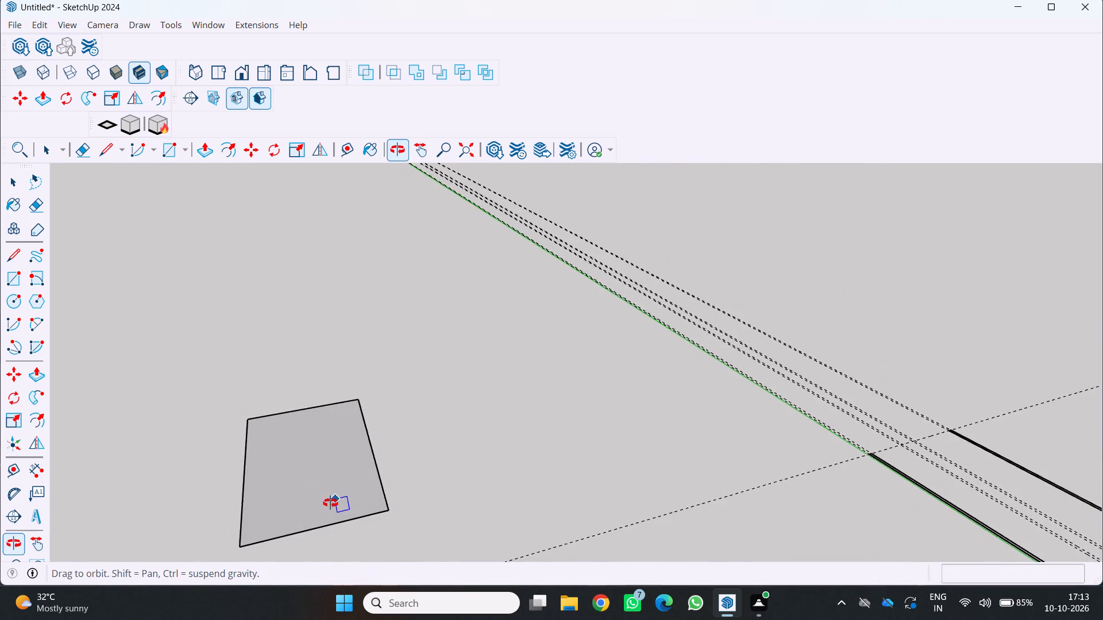
pyautogui.moveTo(330, 503); pyautogui.dragTo(268, 483, button='middle')
pyautogui.scroll(3, 319, 503)
pyautogui.moveTo(327, 505); pyautogui.dragTo(275, 494, button='middle')
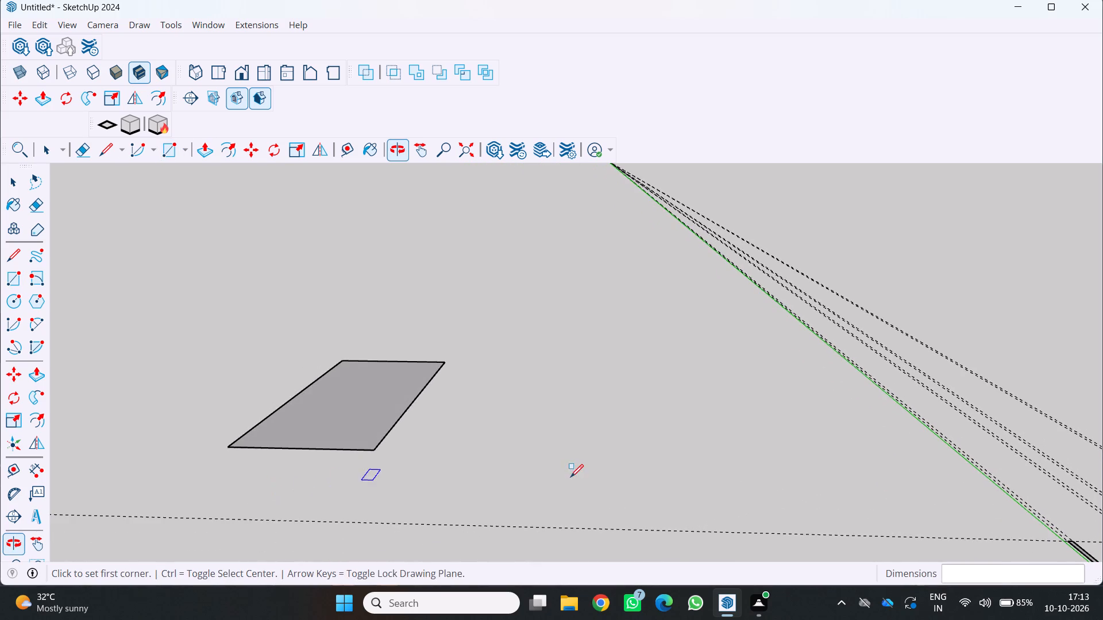
pyautogui.scroll(-3, 559, 477)
pyautogui.moveTo(298, 463); pyautogui.dragTo(357, 473, button='middle')
pyautogui.middleClick(358, 472)
pyautogui.middleClick(361, 469)
pyautogui.scroll(3, 391, 438)
pyautogui.press('space')
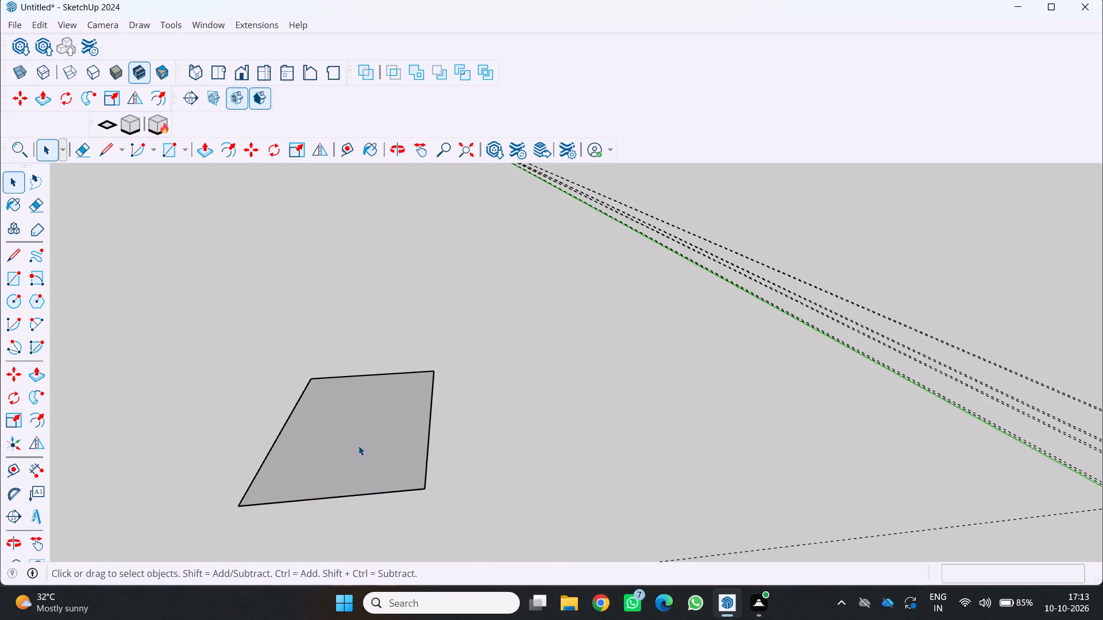
pyautogui.tripleClick(358, 445)
pyautogui.rightClick(358, 445)
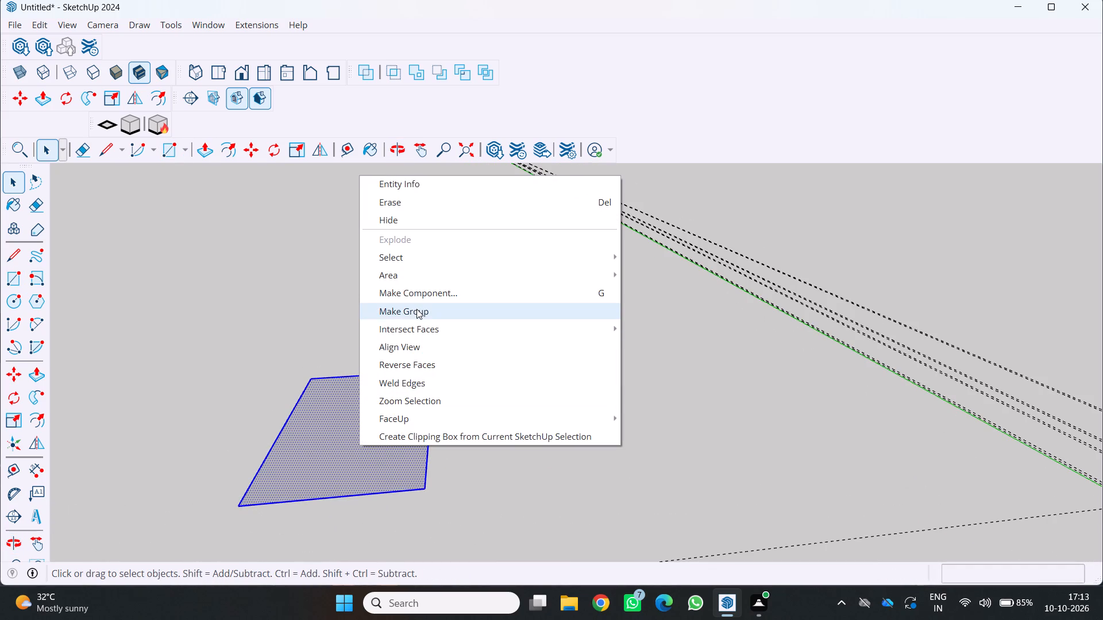
pyautogui.click(416, 309)
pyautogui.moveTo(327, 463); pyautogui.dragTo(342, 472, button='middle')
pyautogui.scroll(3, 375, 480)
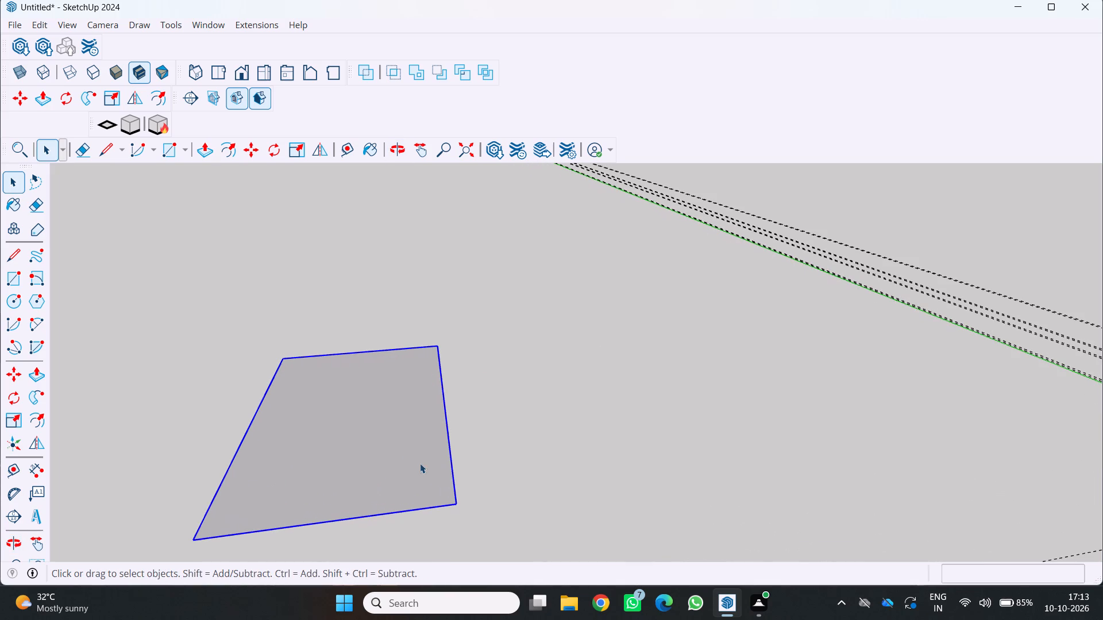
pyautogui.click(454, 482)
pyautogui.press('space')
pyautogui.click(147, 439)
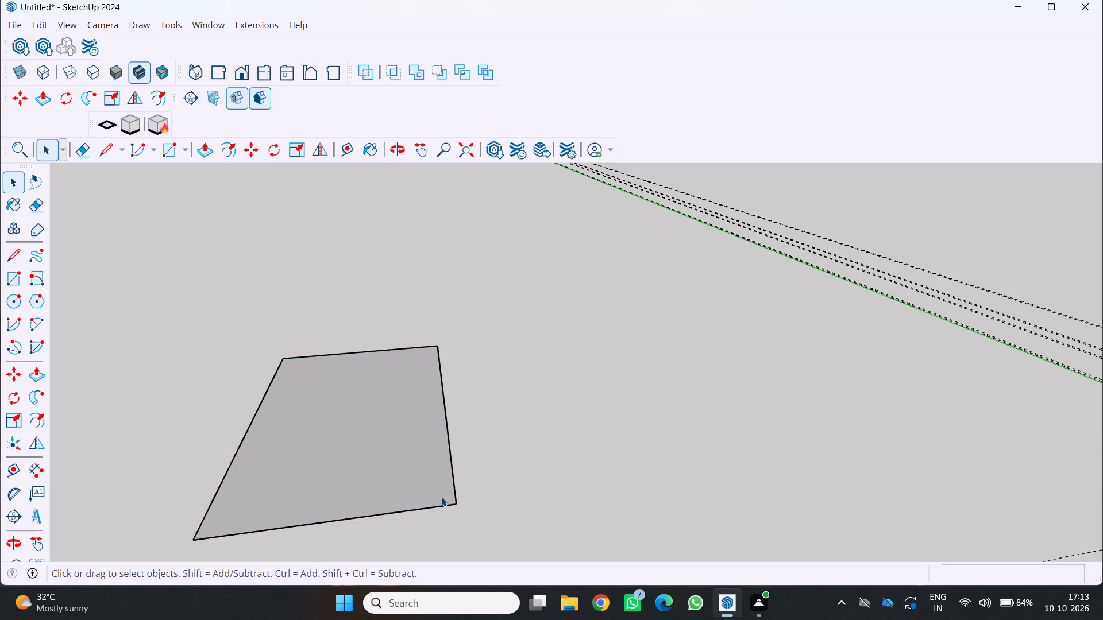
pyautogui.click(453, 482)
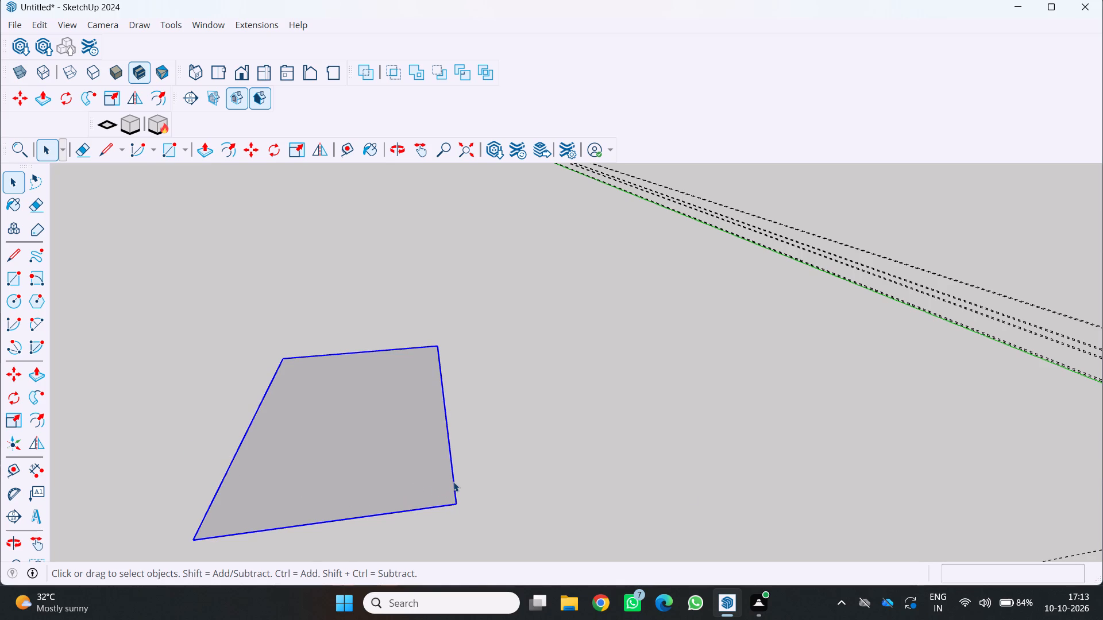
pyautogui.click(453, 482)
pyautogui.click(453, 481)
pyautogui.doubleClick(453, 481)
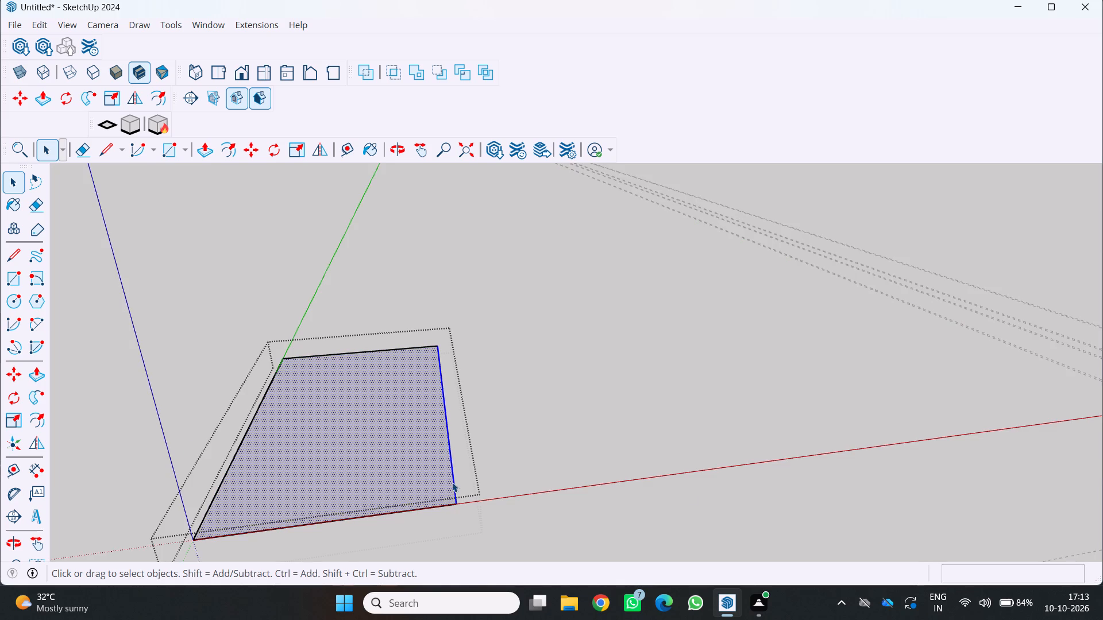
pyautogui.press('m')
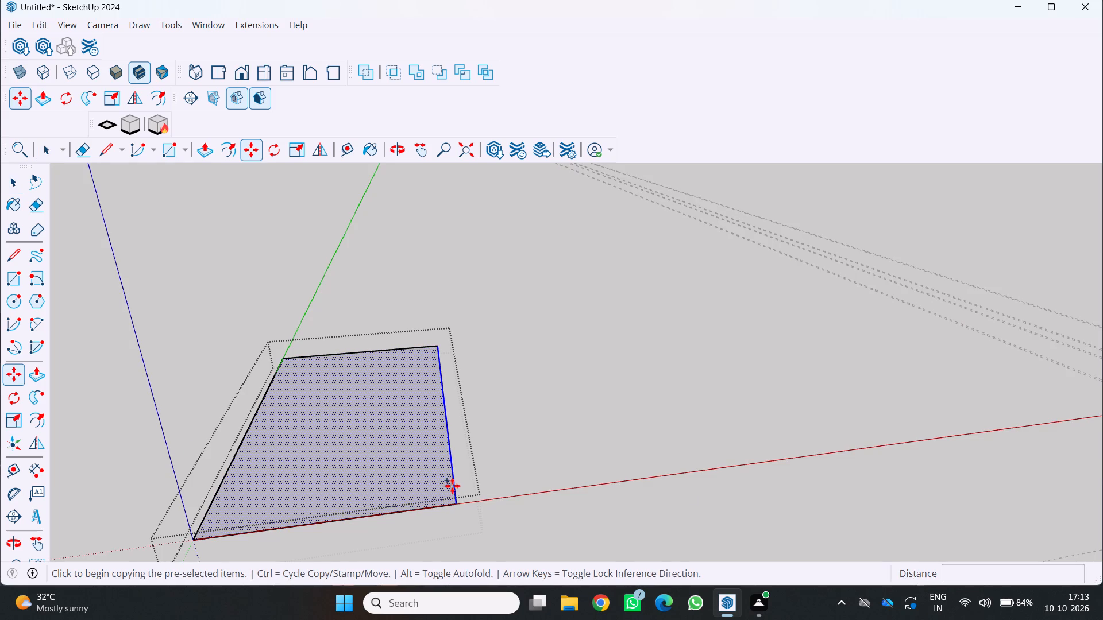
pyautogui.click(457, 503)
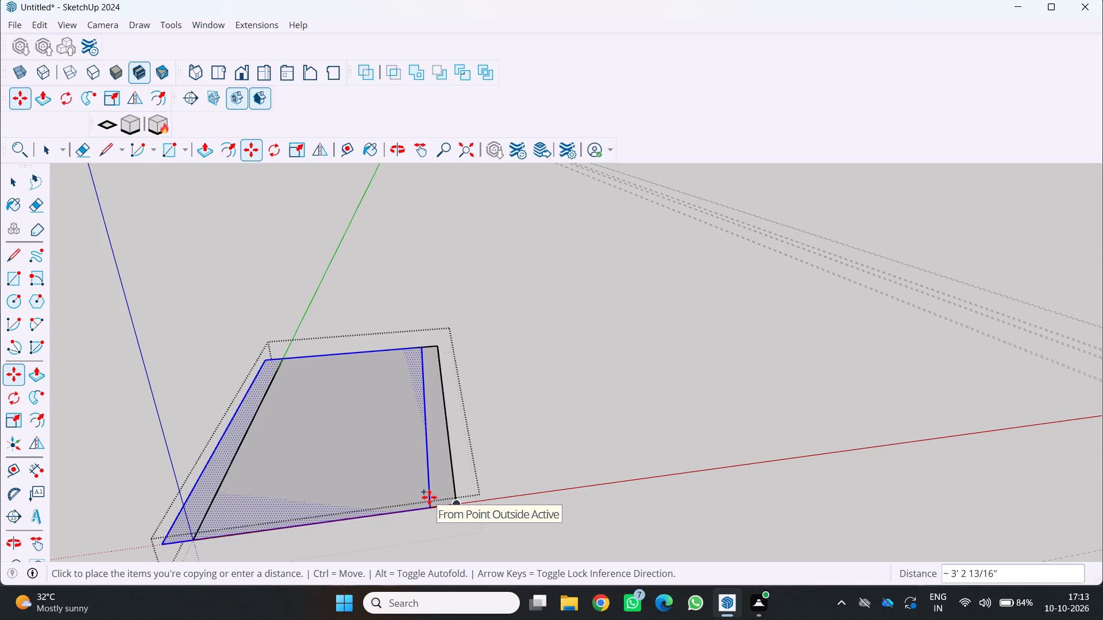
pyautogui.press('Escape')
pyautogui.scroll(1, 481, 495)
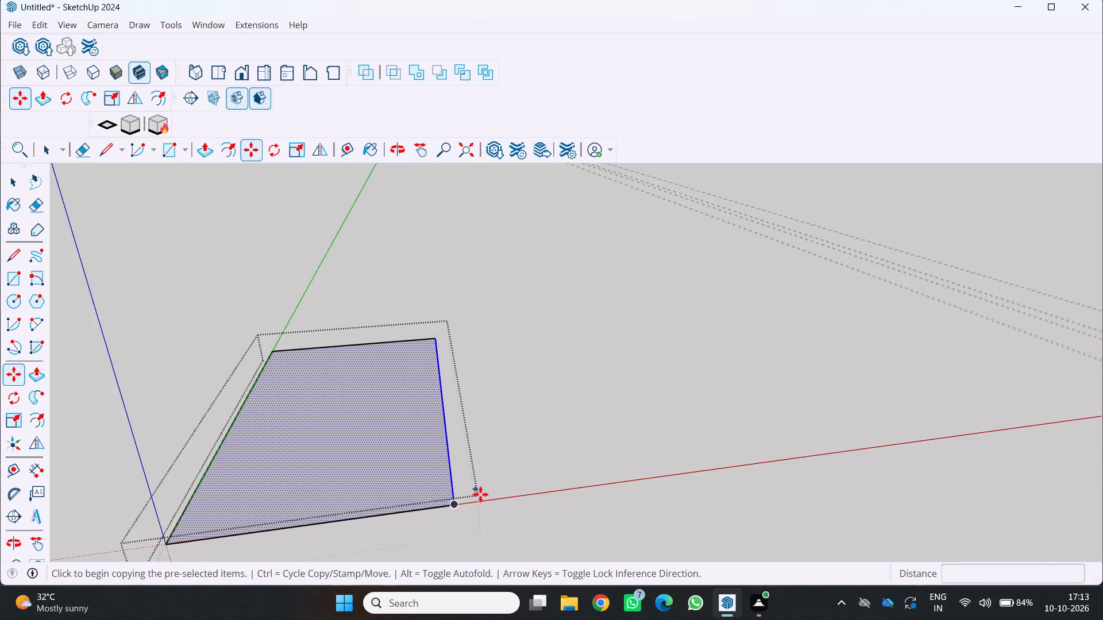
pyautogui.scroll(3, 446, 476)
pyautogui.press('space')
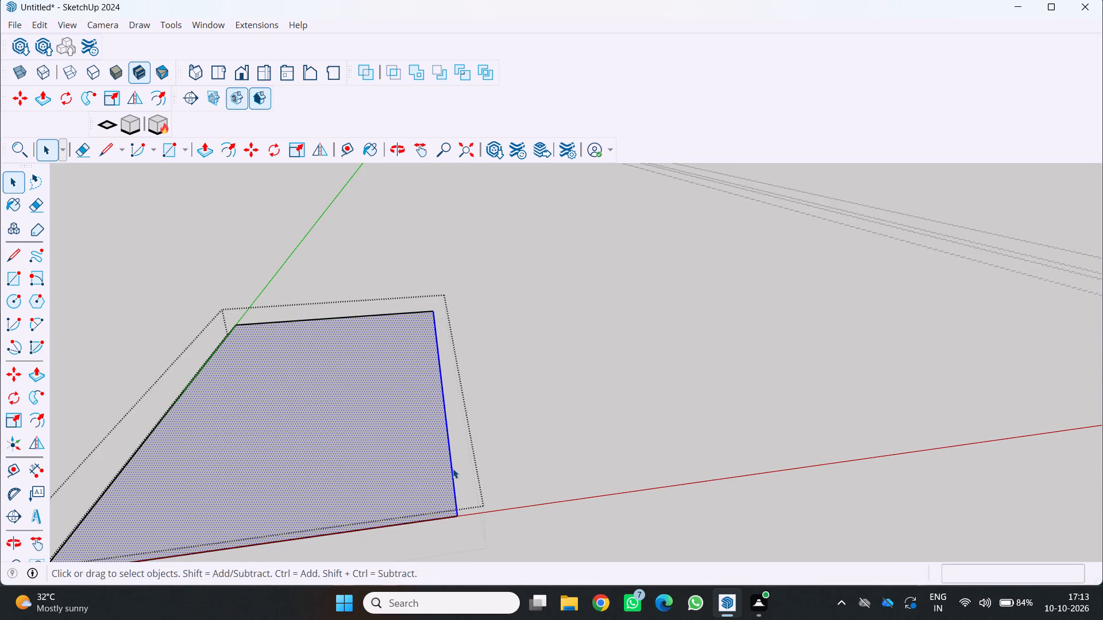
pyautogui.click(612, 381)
# Inside the plot group, copy the 58' edge opposite the green axis 9" inward.
pyautogui.scroll(3, 450, 440)
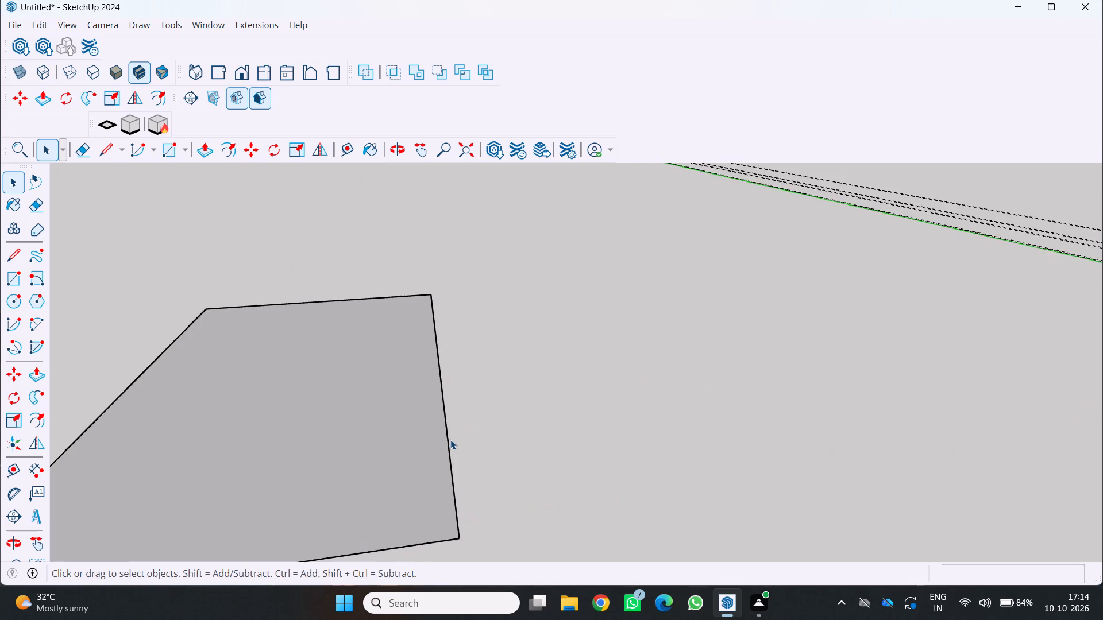
pyautogui.click(448, 448)
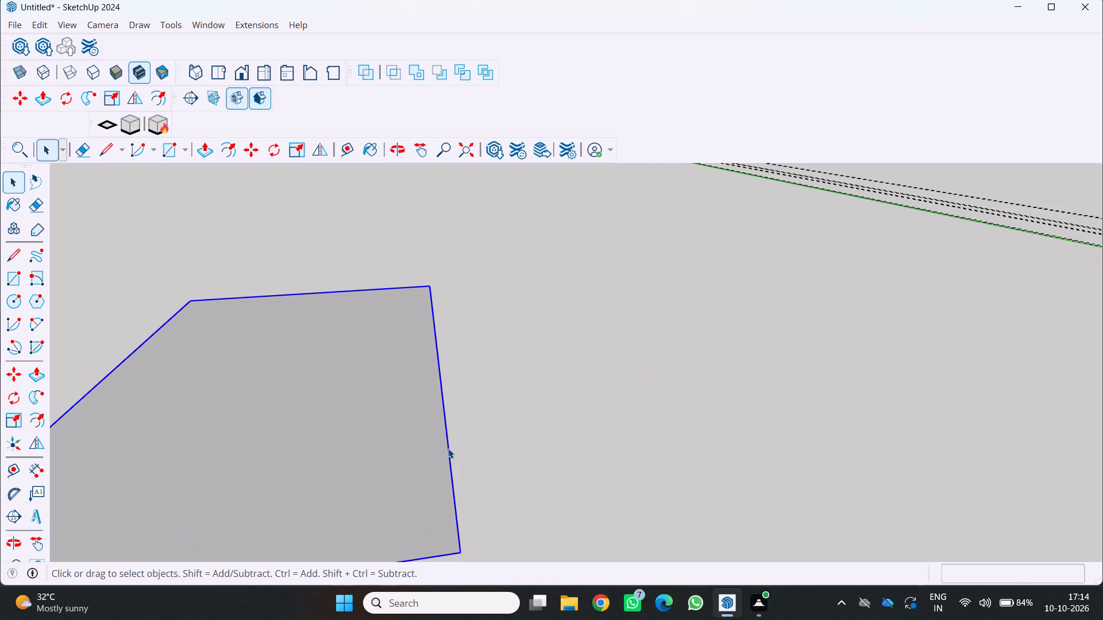
pyautogui.click(448, 448)
pyautogui.doubleClick(448, 448)
pyautogui.click(446, 448)
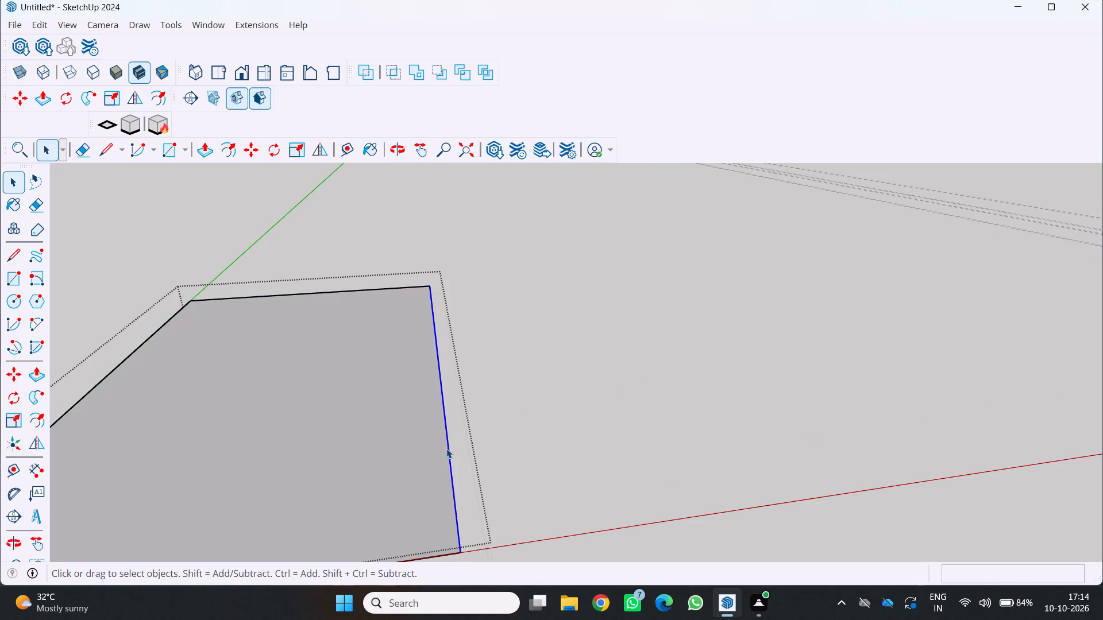
pyautogui.press('m')
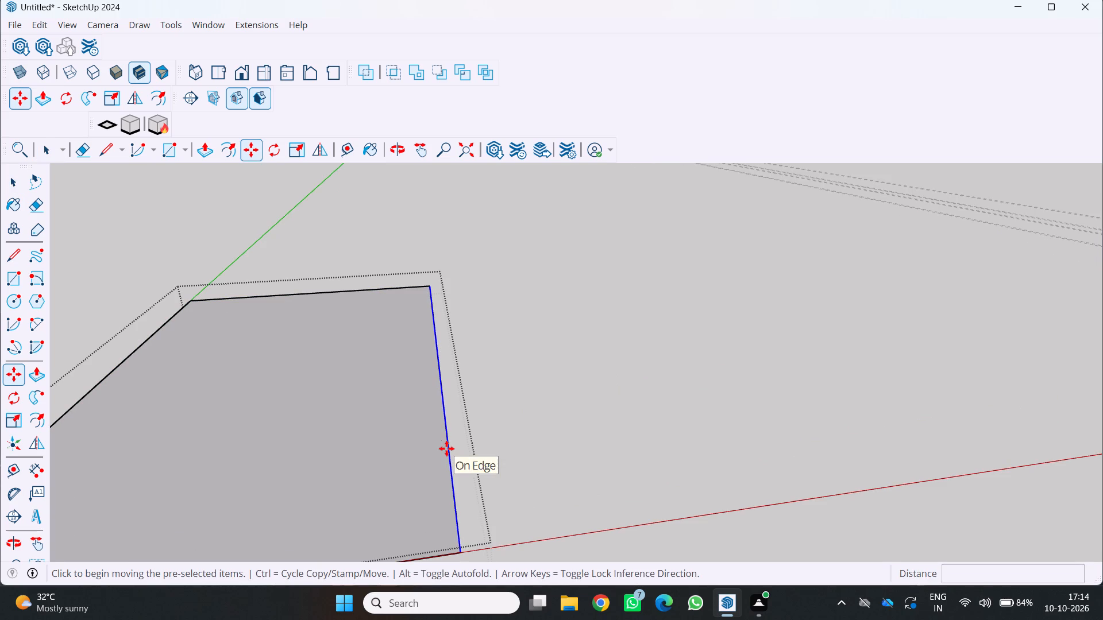
pyautogui.click(448, 449)
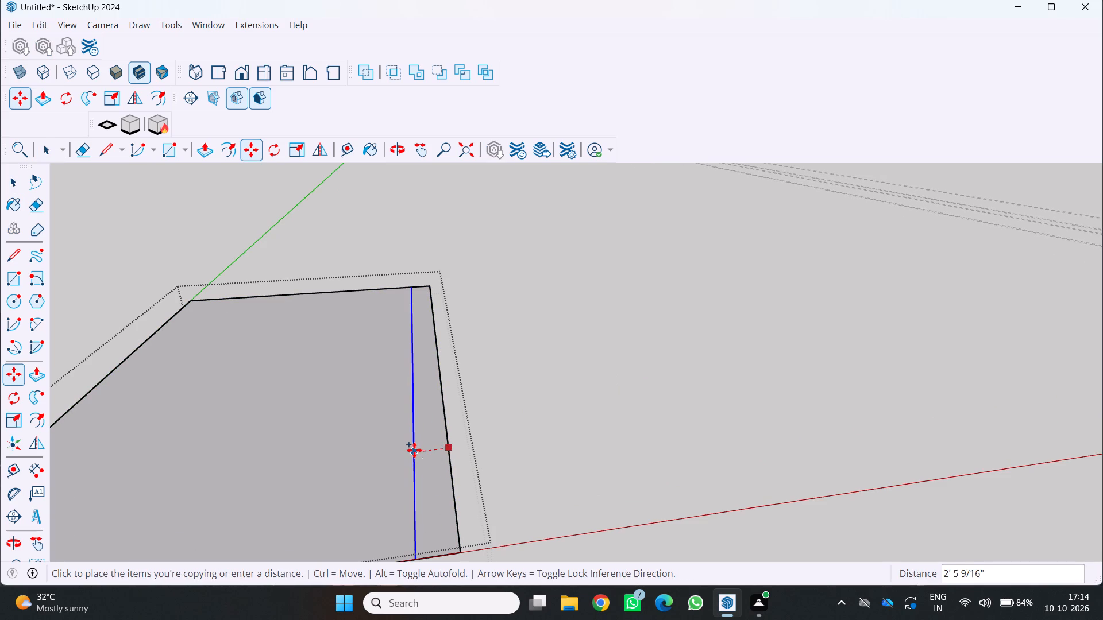
pyautogui.press('9')
pyautogui.press('Return')
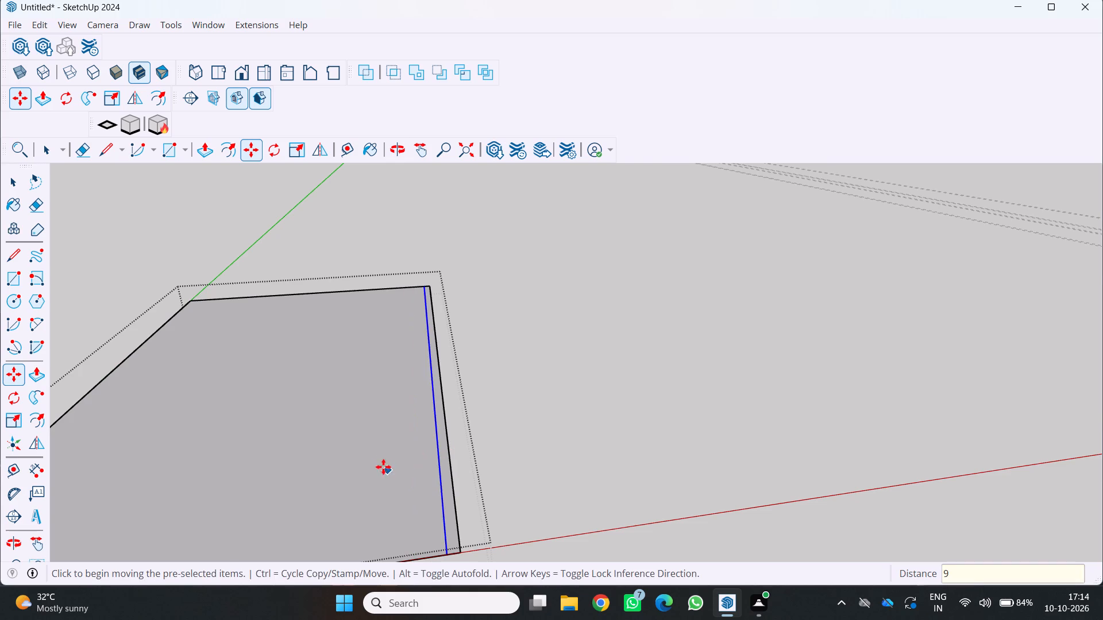
# Examine the plot rectangle and its new inner wall line from several angles.
pyautogui.scroll(-3, 380, 463)
pyautogui.moveTo(370, 459); pyautogui.dragTo(345, 459, button='middle')
pyautogui.scroll(5, 331, 443)
pyautogui.moveTo(415, 321); pyautogui.dragTo(450, 367, button='middle')
pyautogui.middleClick(450, 367)
pyautogui.scroll(-6, 443, 362)
pyautogui.moveTo(295, 452); pyautogui.dragTo(260, 404, button='middle')
pyautogui.scroll(8, 215, 414)
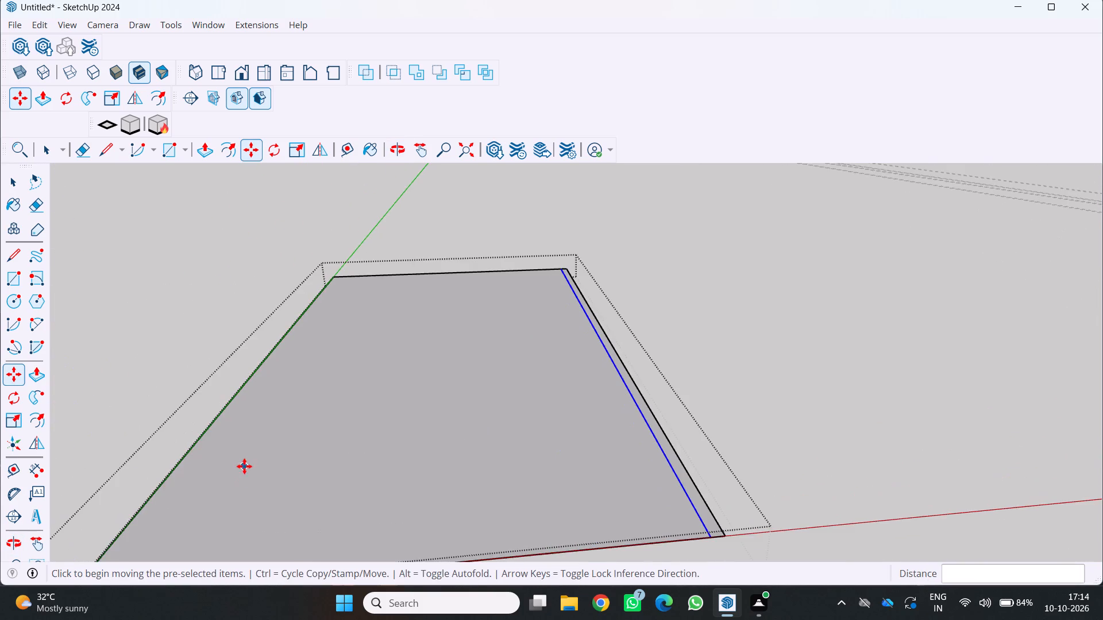
pyautogui.moveTo(254, 470); pyautogui.dragTo(316, 474, button='middle')
pyautogui.scroll(-1, 273, 480)
pyautogui.press('space')
pyautogui.click(332, 479)
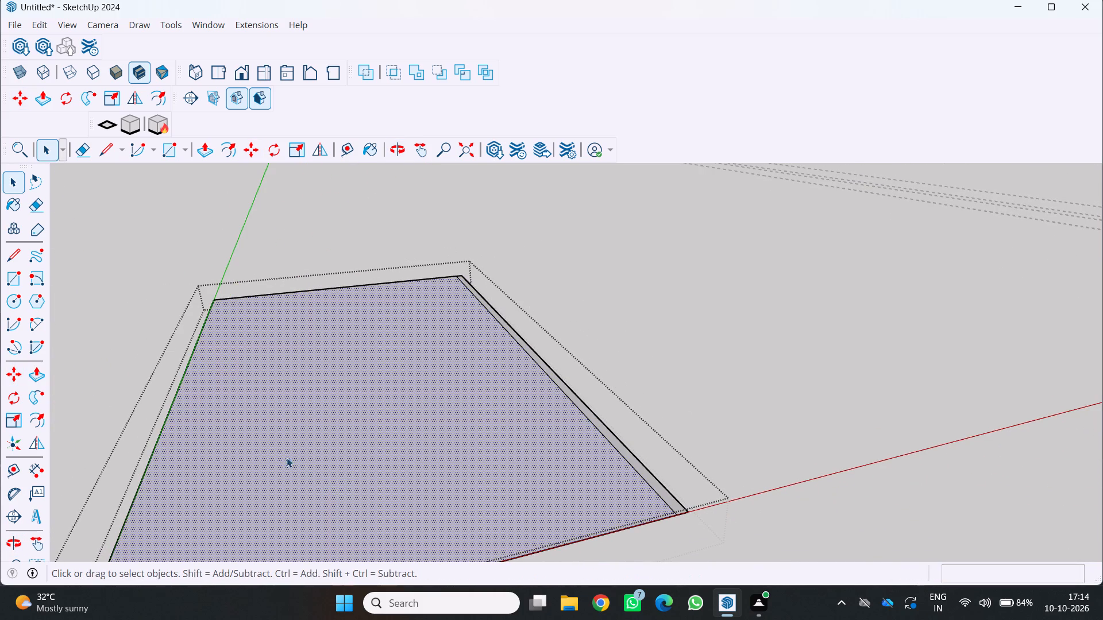
pyautogui.moveTo(276, 453); pyautogui.dragTo(214, 433, button='middle')
pyautogui.moveTo(121, 417); pyautogui.dragTo(148, 424, button='middle')
pyautogui.scroll(2, 178, 445)
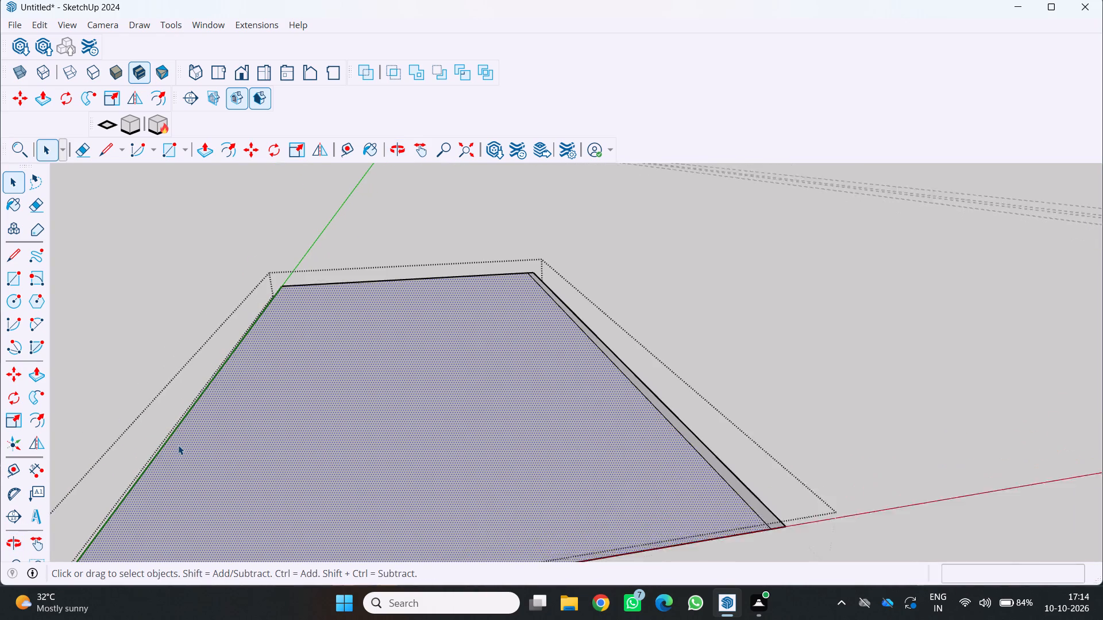
pyautogui.scroll(1, 178, 445)
pyautogui.scroll(-2, 171, 437)
pyautogui.moveTo(166, 435); pyautogui.dragTo(128, 424, button='middle')
pyautogui.scroll(1, 199, 490)
pyautogui.scroll(-5, 209, 473)
pyautogui.moveTo(277, 445); pyautogui.dragTo(310, 420, button='middle')
pyautogui.scroll(-3, 310, 420)
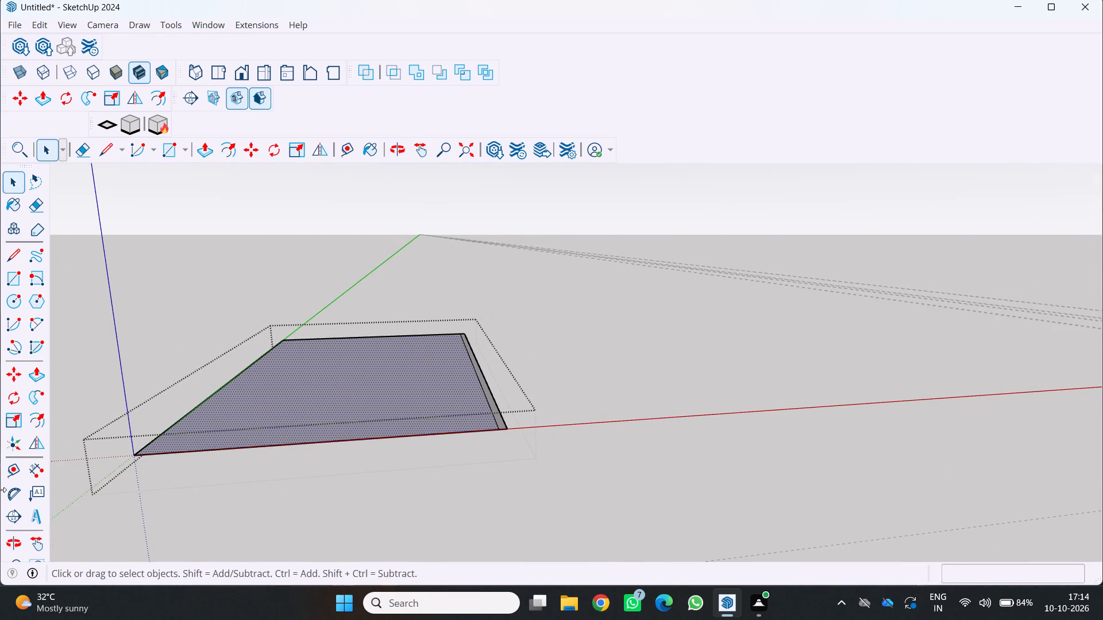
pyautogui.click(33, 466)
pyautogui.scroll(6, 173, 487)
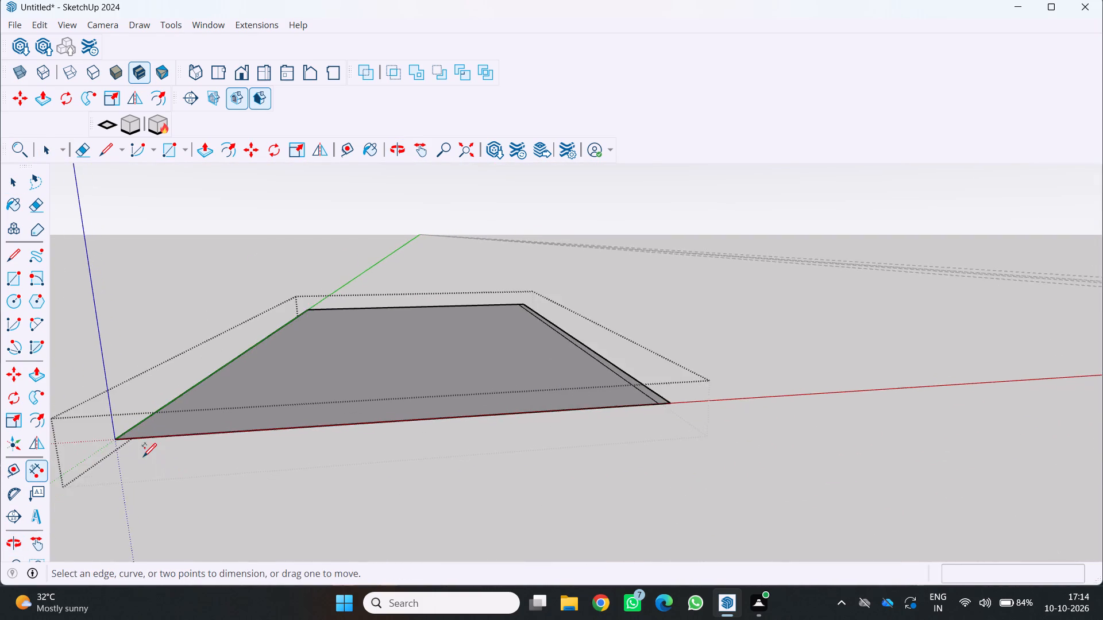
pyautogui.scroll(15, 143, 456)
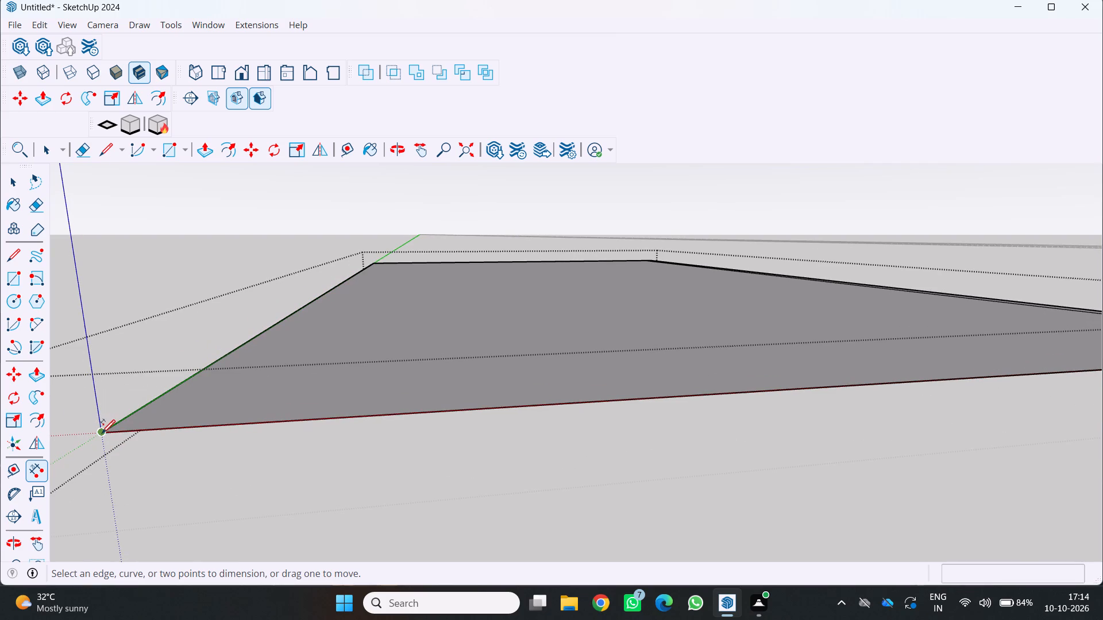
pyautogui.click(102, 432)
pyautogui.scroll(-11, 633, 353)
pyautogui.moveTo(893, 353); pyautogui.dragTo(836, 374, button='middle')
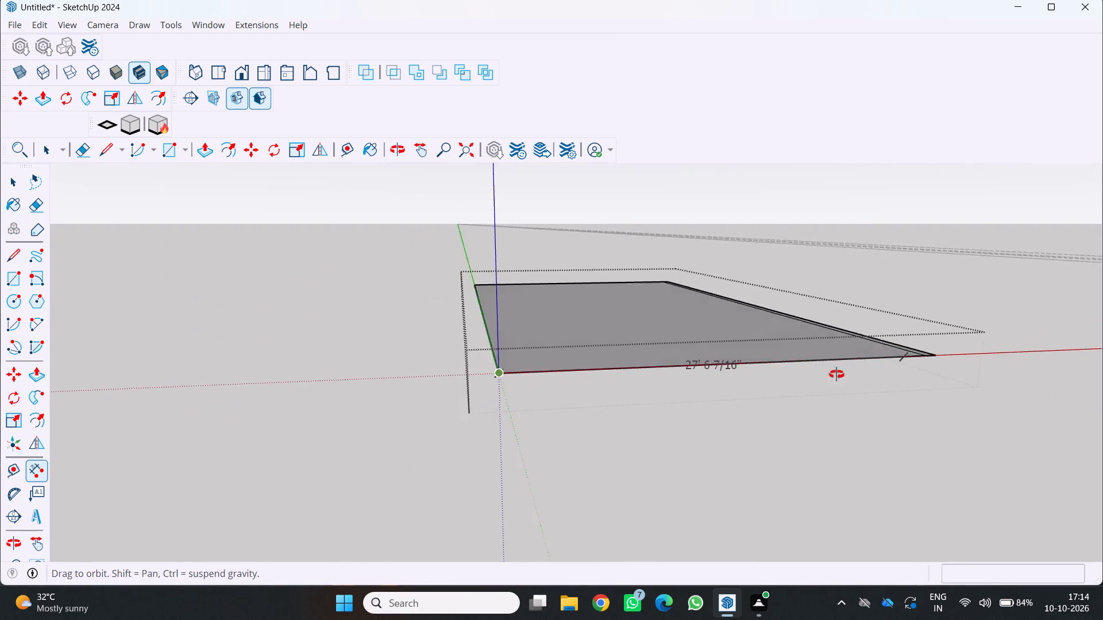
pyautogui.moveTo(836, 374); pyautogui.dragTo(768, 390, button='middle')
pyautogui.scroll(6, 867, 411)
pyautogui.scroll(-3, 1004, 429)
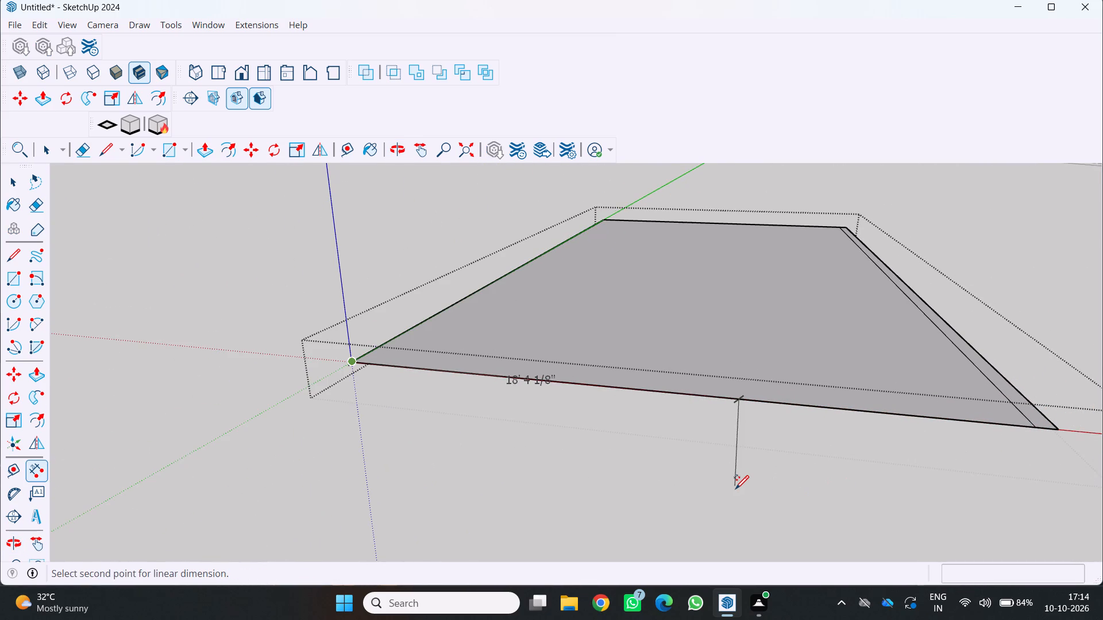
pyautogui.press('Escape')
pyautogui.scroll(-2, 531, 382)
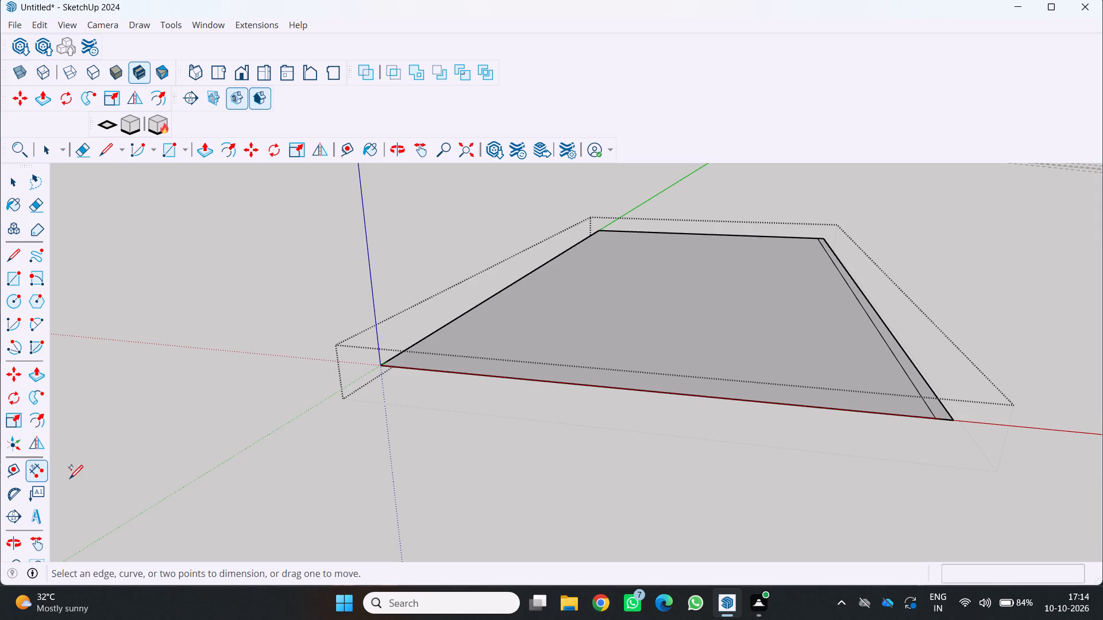
# Check the length of the plot's long edge opposite the green axis, from corner to corner, without placing a dimension.
pyautogui.click(37, 467)
pyautogui.scroll(-4, 361, 534)
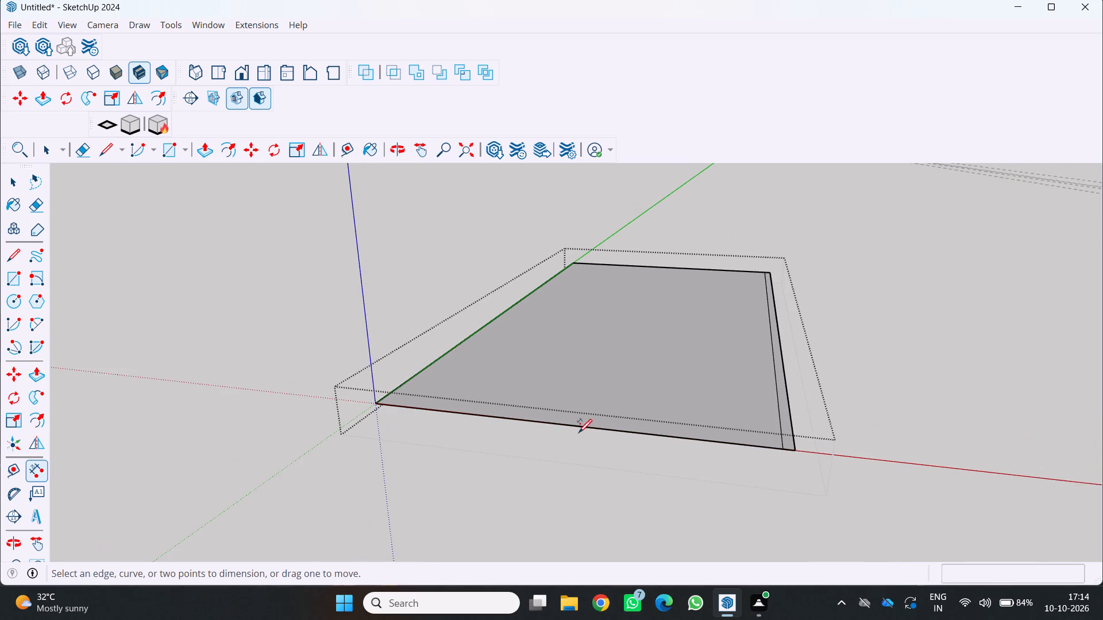
pyautogui.moveTo(584, 433); pyautogui.dragTo(505, 424, button='middle')
pyautogui.scroll(4, 623, 445)
pyautogui.moveTo(637, 435); pyautogui.dragTo(559, 480, button='middle')
pyautogui.scroll(1, 597, 503)
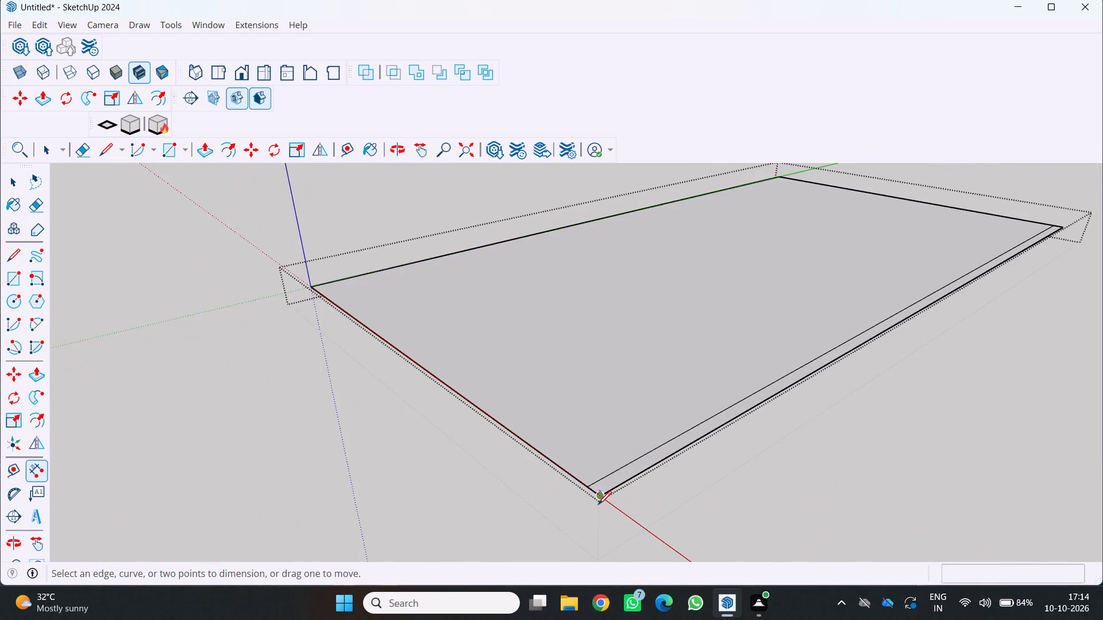
pyautogui.scroll(2, 598, 503)
pyautogui.click(600, 496)
pyautogui.scroll(-8, 853, 397)
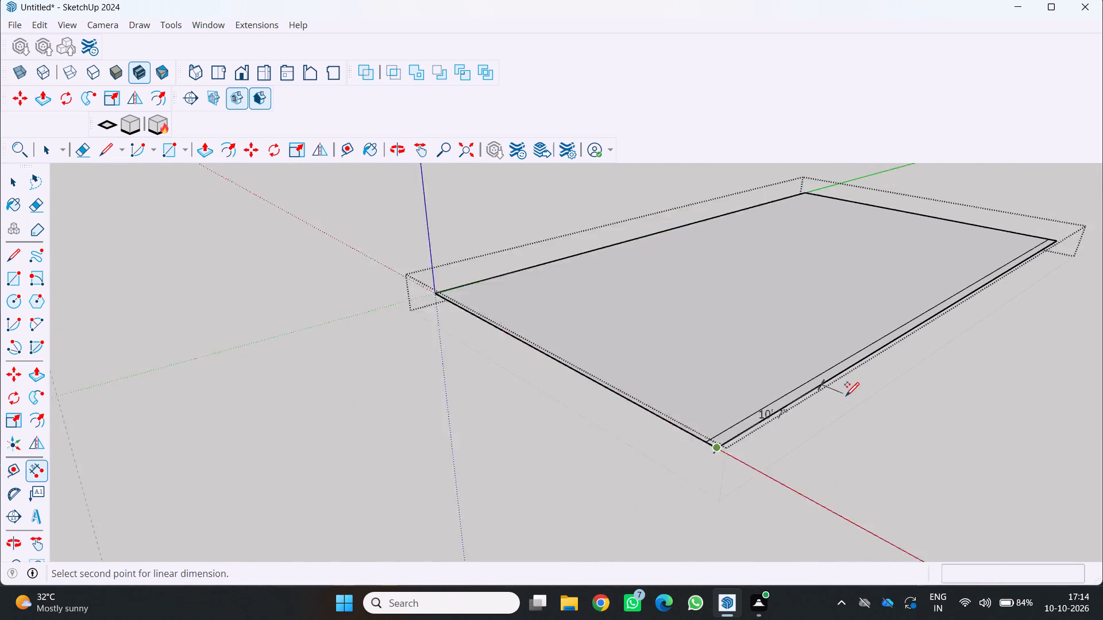
pyautogui.scroll(-1, 846, 395)
pyautogui.scroll(9, 1007, 283)
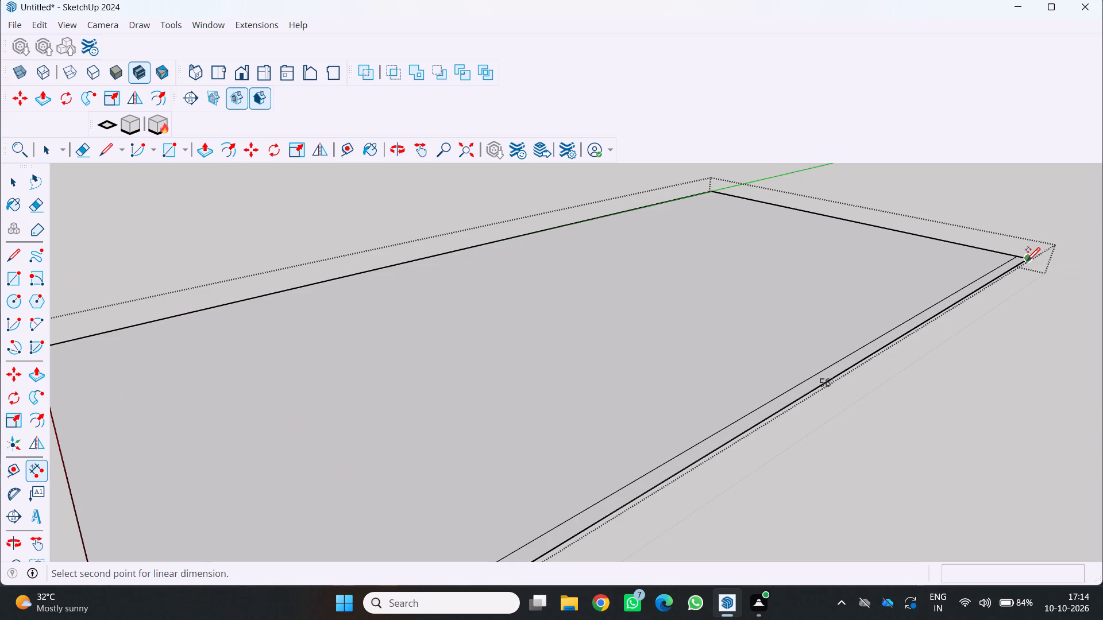
pyautogui.press('Escape')
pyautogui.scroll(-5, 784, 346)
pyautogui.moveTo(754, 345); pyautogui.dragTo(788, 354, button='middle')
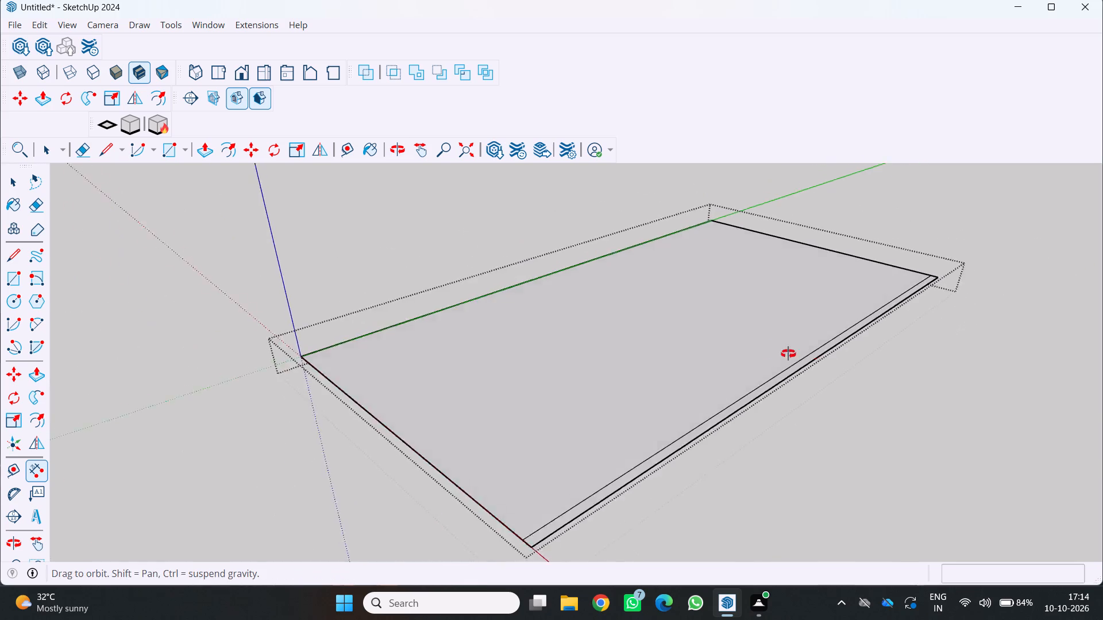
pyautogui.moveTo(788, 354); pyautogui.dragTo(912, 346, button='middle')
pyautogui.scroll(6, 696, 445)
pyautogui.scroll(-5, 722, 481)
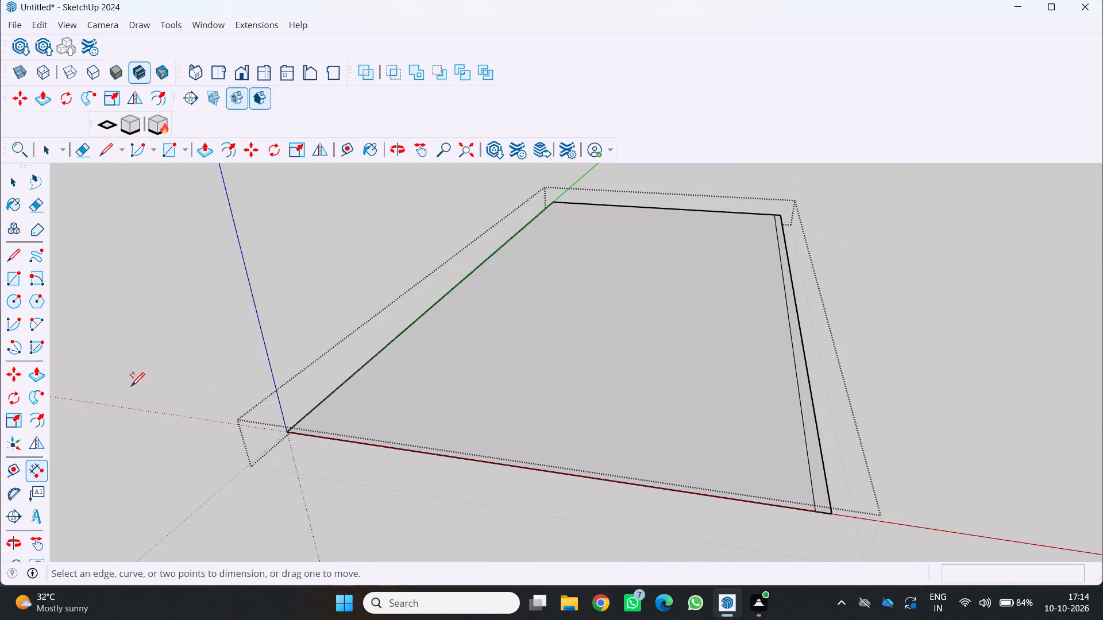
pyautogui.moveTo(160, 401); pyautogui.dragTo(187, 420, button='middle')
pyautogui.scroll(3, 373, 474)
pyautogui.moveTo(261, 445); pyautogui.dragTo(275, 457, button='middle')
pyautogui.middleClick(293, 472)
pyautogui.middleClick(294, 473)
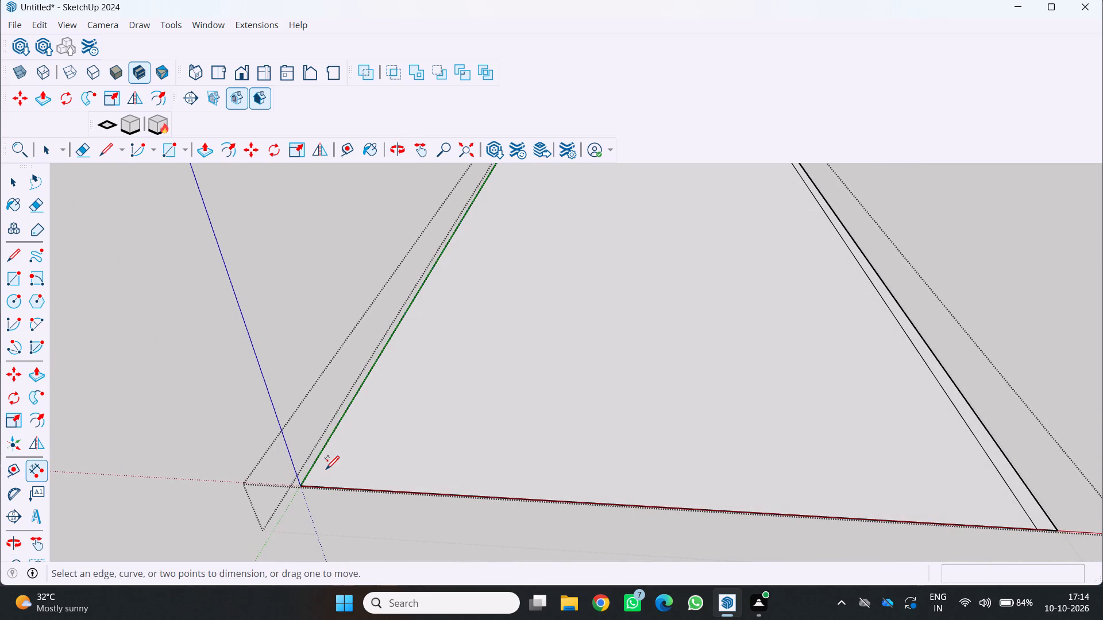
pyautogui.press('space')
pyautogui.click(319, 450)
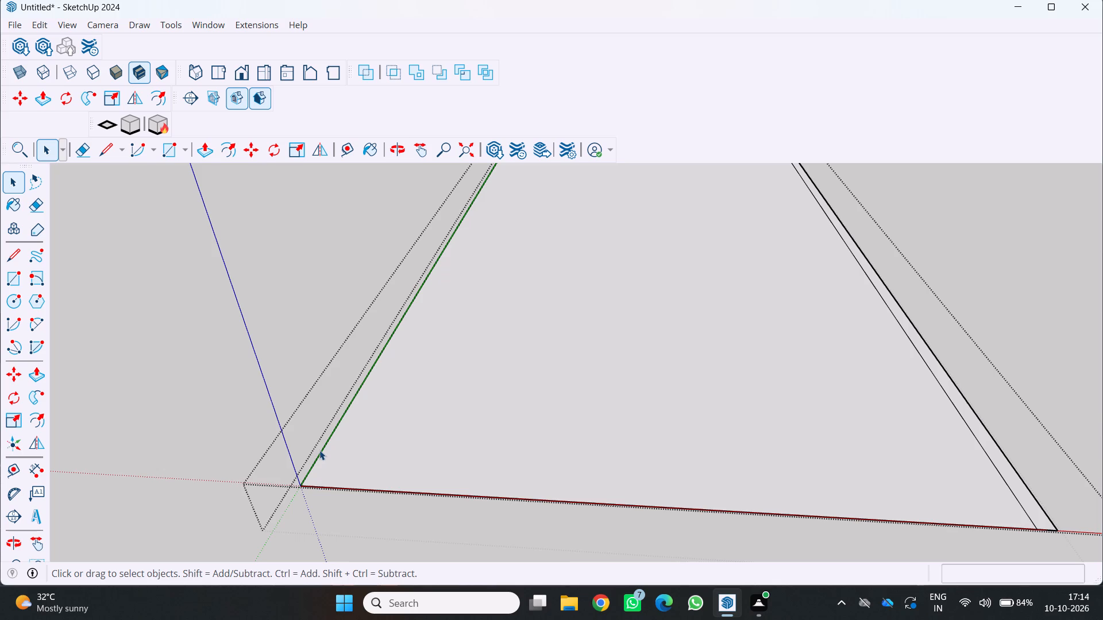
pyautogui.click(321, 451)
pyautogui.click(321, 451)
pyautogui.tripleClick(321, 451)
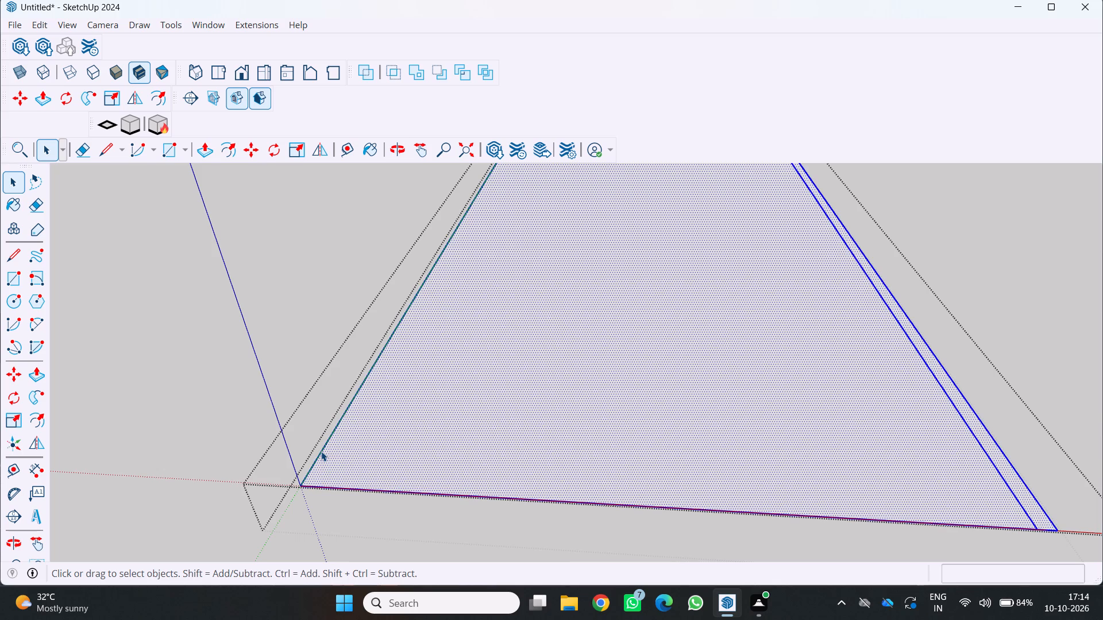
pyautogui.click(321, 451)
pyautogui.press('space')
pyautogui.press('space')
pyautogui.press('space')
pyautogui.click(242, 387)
# Reopen the plot group and copy the long edge lying on the green axis 9" inward.
pyautogui.scroll(3, 331, 422)
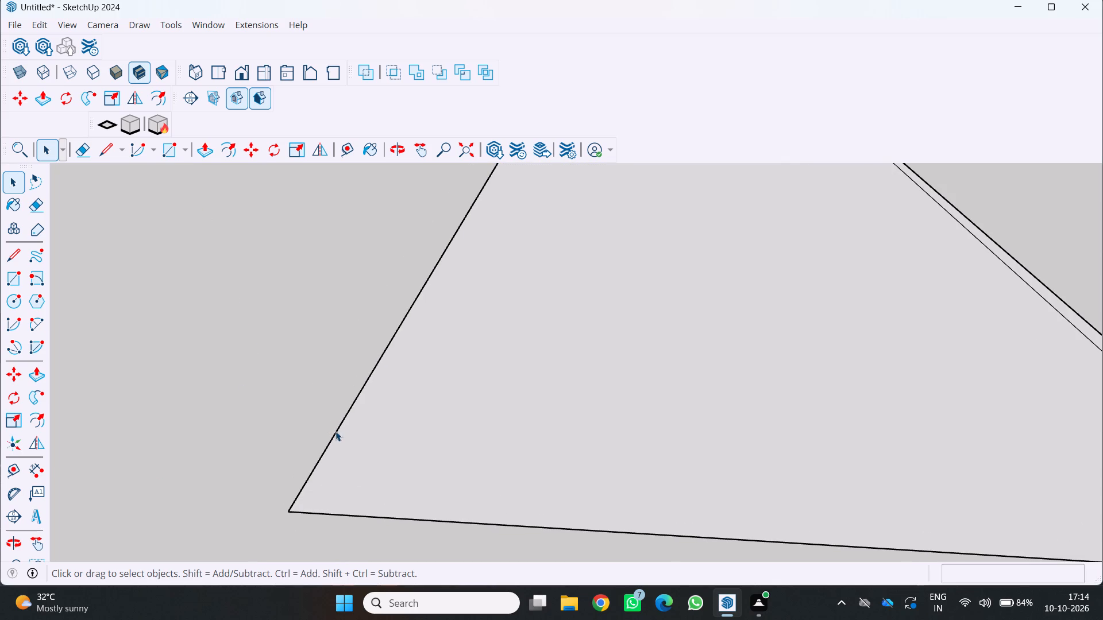
pyautogui.click(335, 430)
pyautogui.click(335, 430)
pyautogui.click(335, 430)
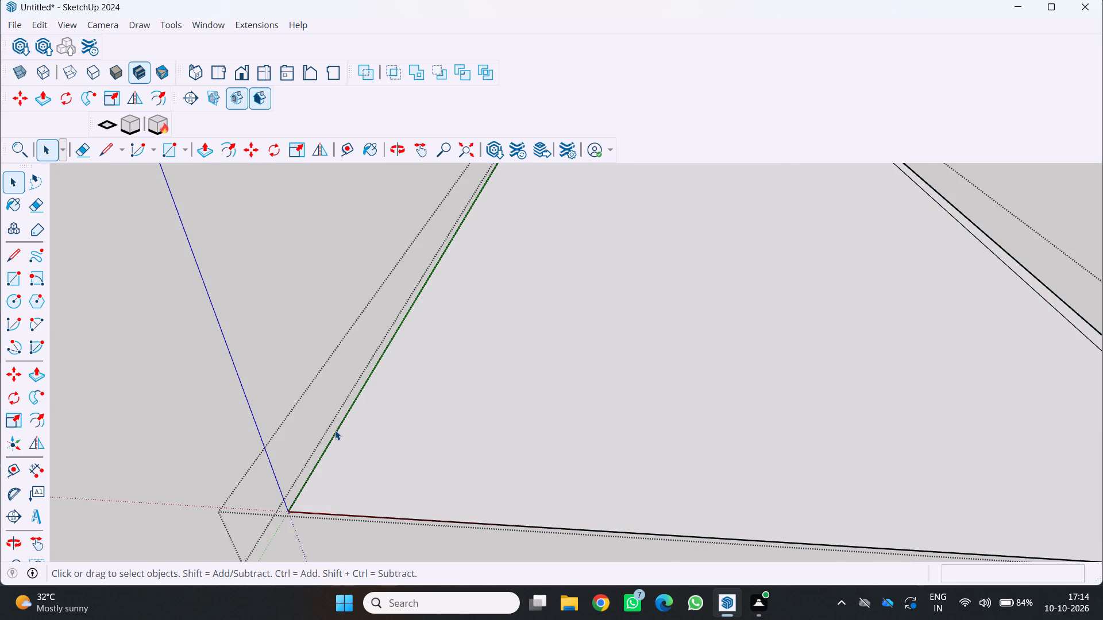
pyautogui.click(335, 430)
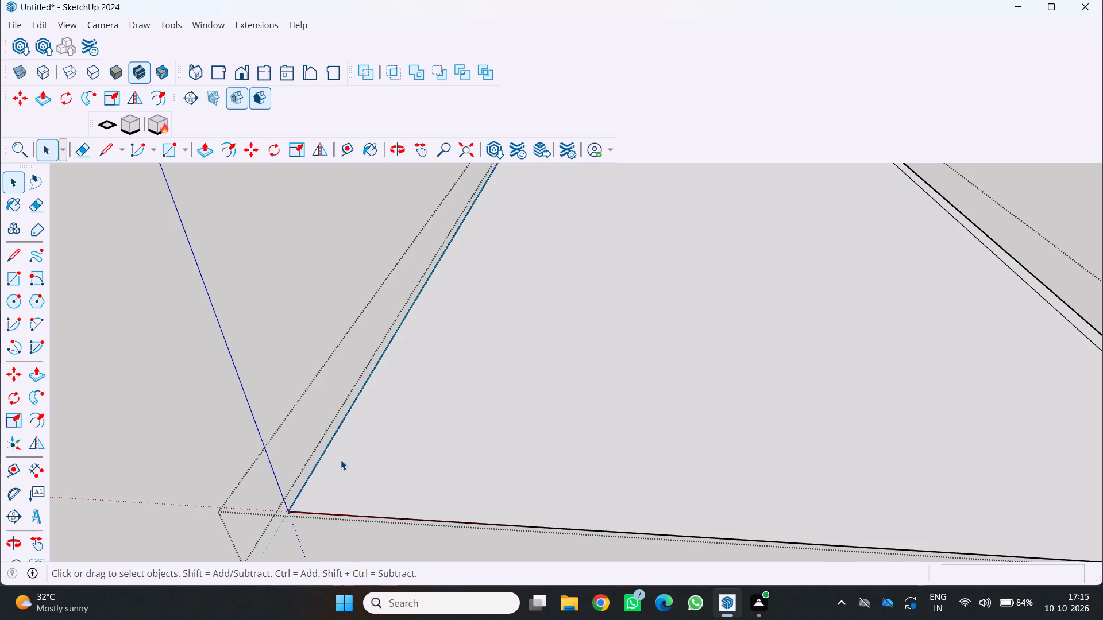
pyautogui.press('m')
pyautogui.click(329, 451)
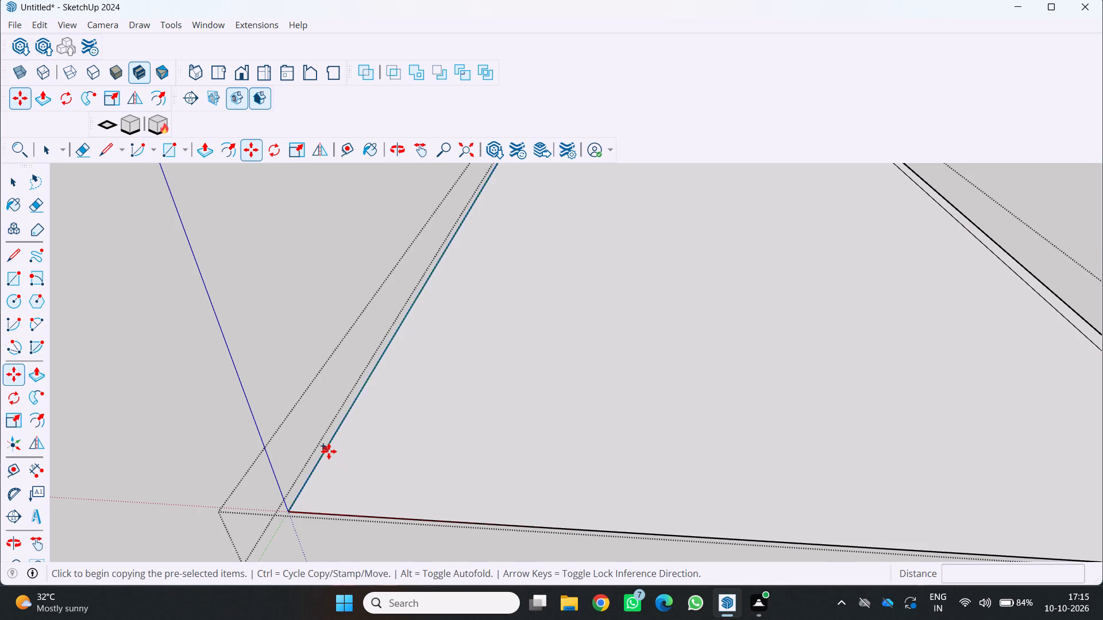
pyautogui.press('9')
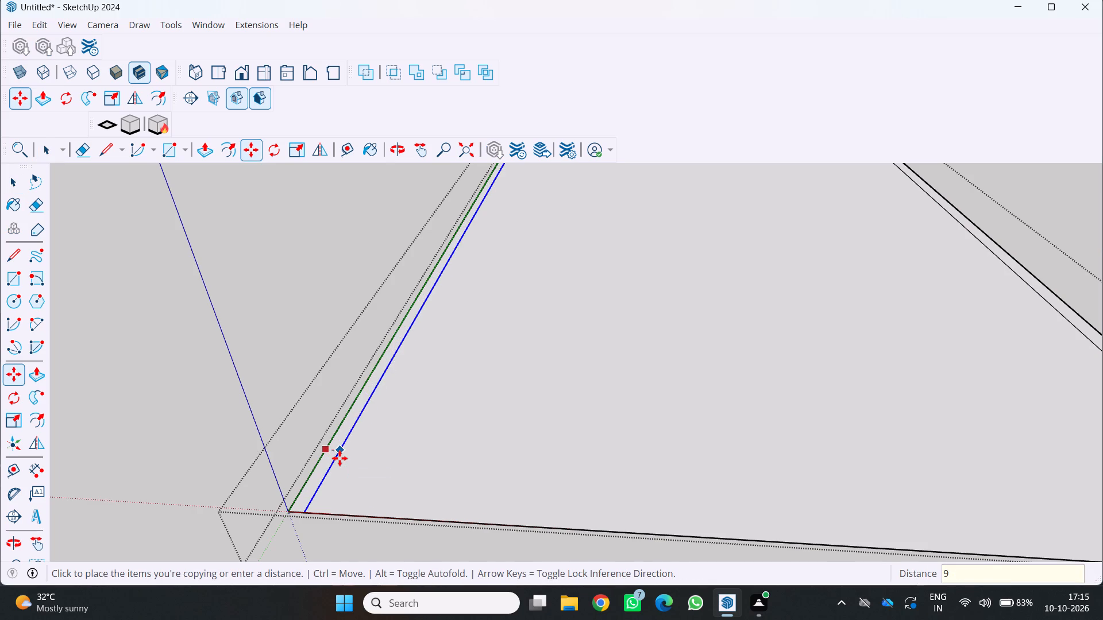
pyautogui.press('Return')
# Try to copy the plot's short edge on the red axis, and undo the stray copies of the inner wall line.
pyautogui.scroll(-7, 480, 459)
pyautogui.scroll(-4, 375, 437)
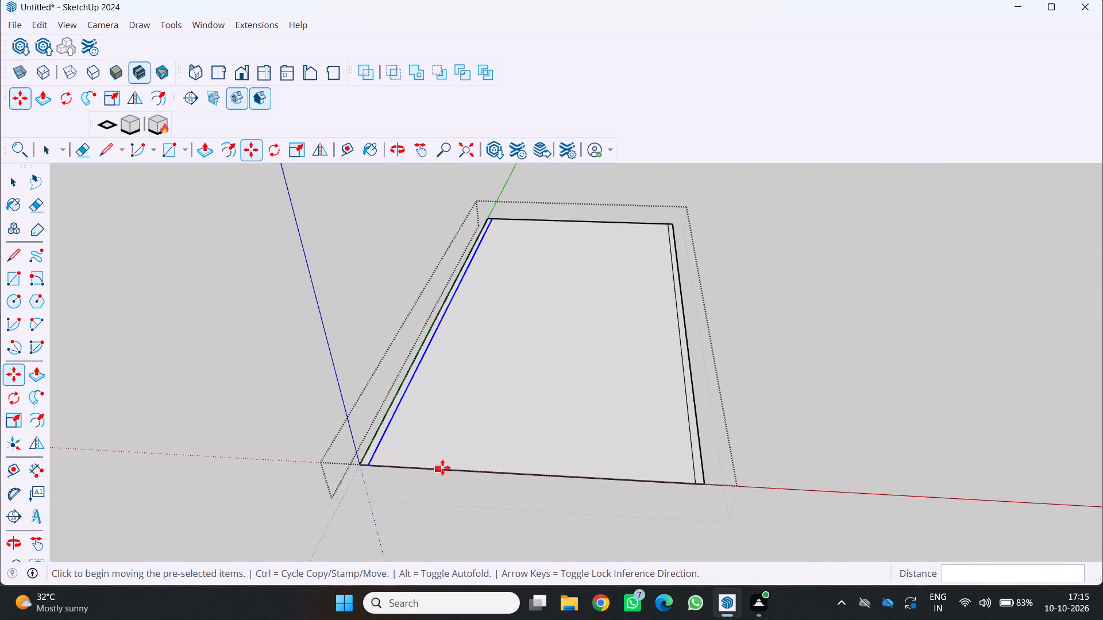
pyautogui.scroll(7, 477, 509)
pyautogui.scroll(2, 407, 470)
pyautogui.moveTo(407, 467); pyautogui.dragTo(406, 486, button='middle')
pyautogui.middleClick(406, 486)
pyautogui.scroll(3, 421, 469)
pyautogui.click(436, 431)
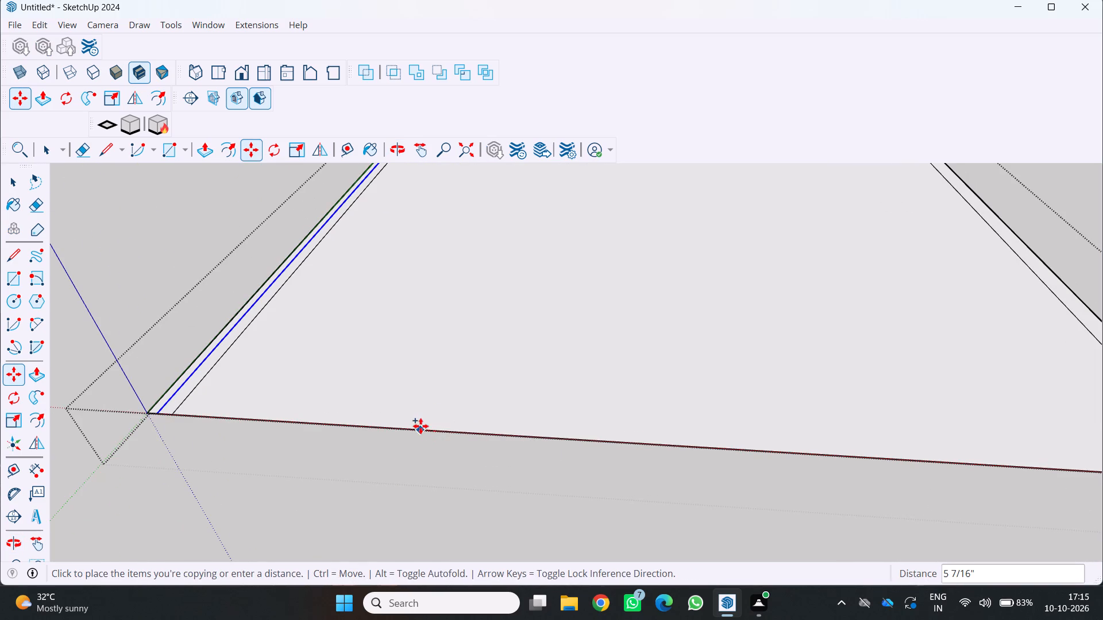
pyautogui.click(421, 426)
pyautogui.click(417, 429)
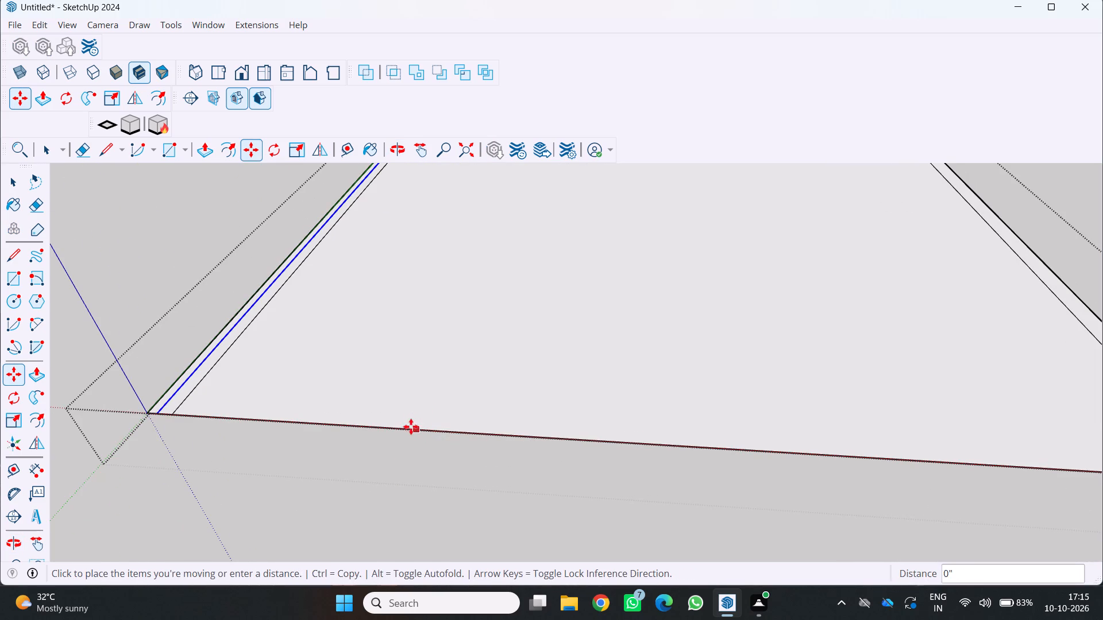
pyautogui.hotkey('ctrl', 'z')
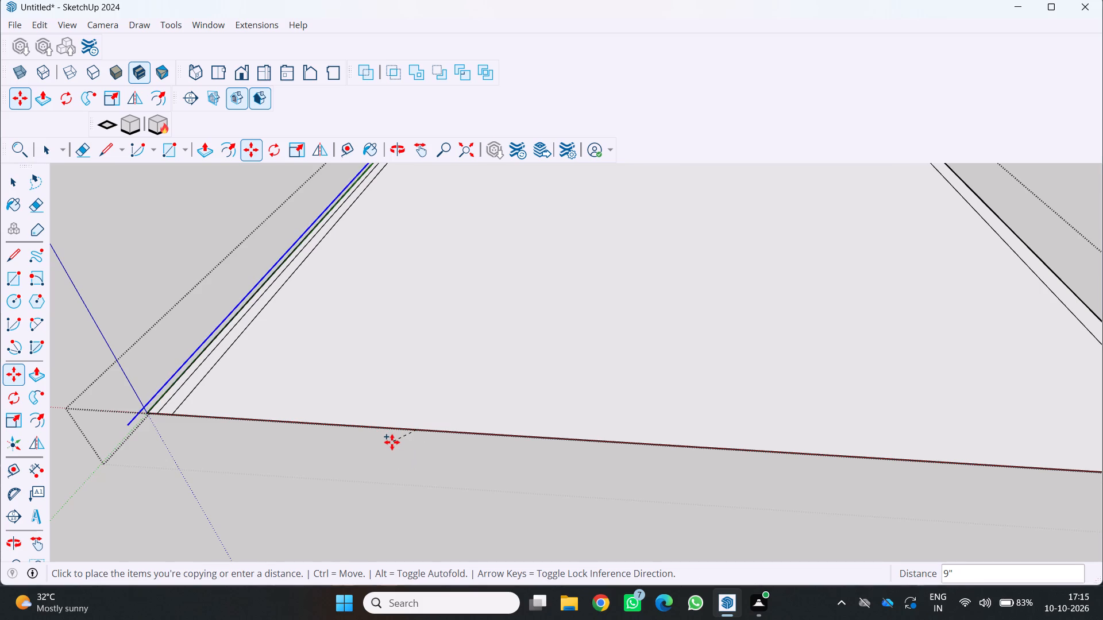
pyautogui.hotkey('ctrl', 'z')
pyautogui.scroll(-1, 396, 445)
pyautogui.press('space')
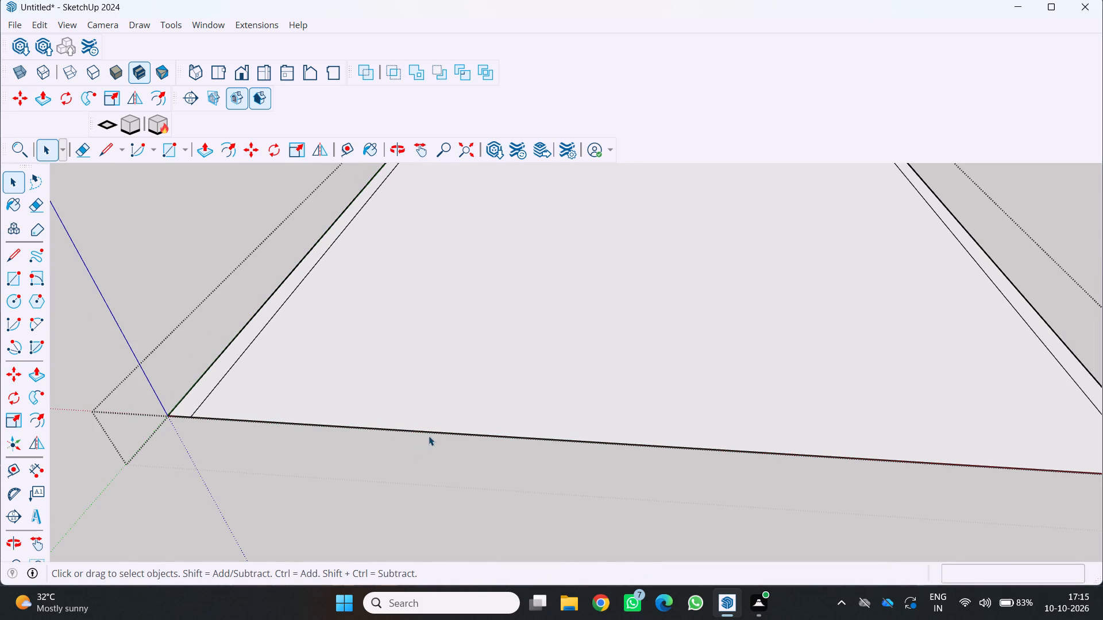
# Copy the plot's short edge lying on the red axis 9" inward.
pyautogui.click(428, 429)
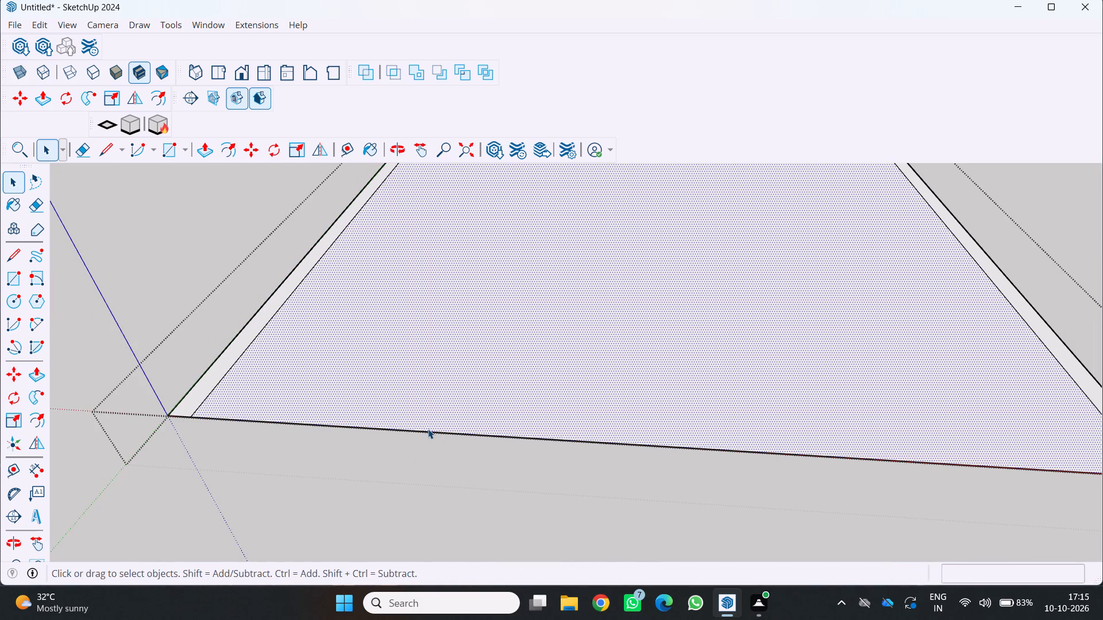
pyautogui.click(428, 429)
pyautogui.click(428, 429)
pyautogui.click(428, 429)
pyautogui.doubleClick(428, 429)
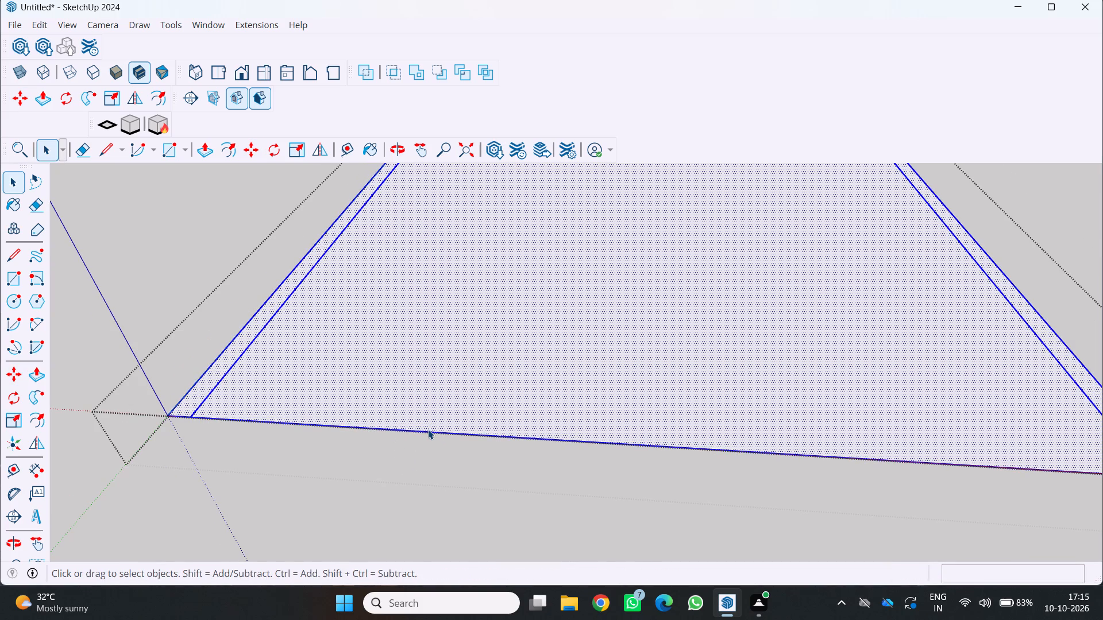
pyautogui.tripleClick(428, 429)
pyautogui.click(428, 429)
pyautogui.press('space')
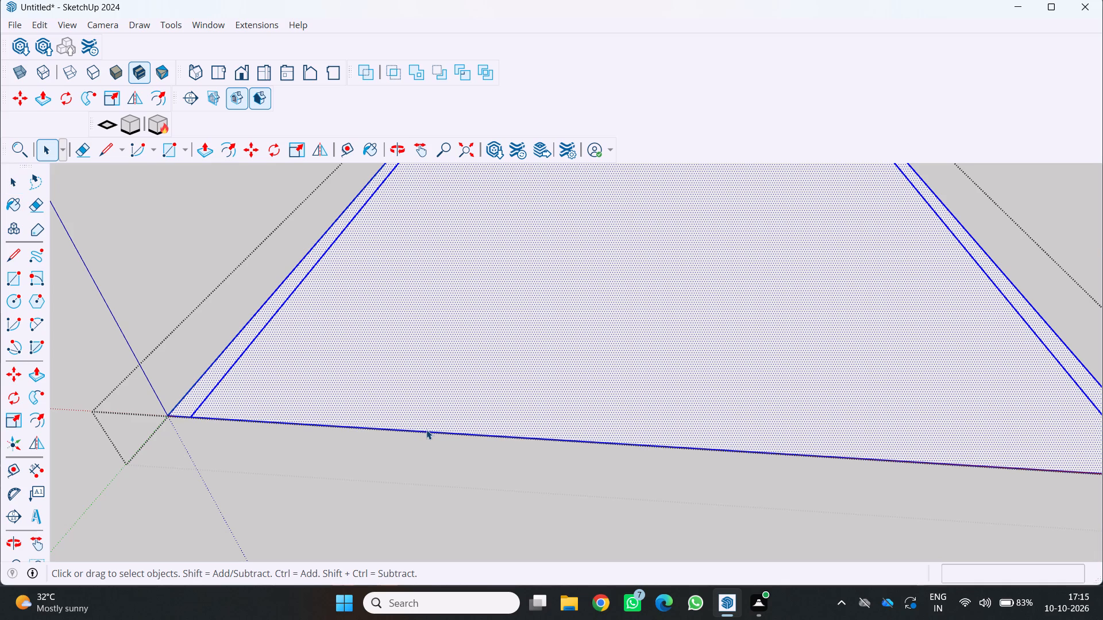
pyautogui.click(411, 468)
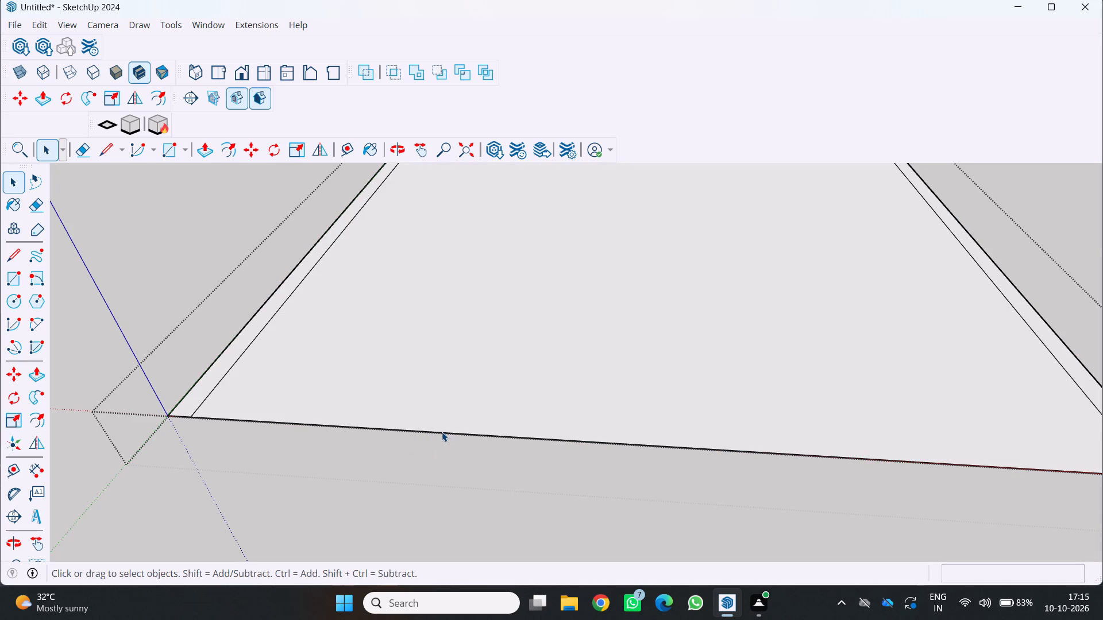
pyautogui.click(442, 432)
pyautogui.press('m')
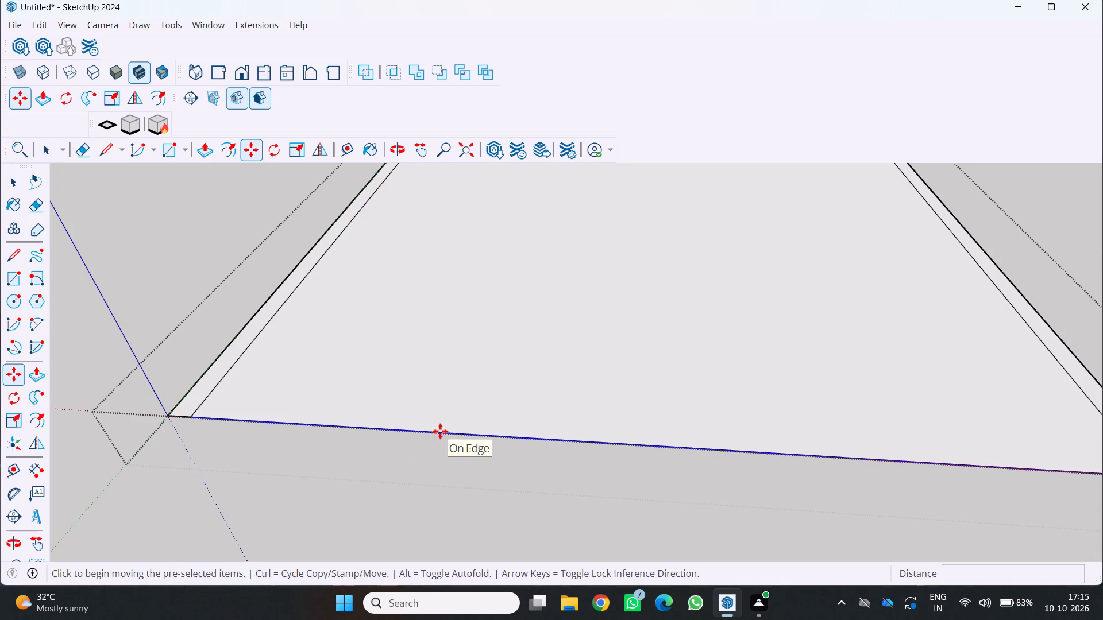
pyautogui.click(440, 431)
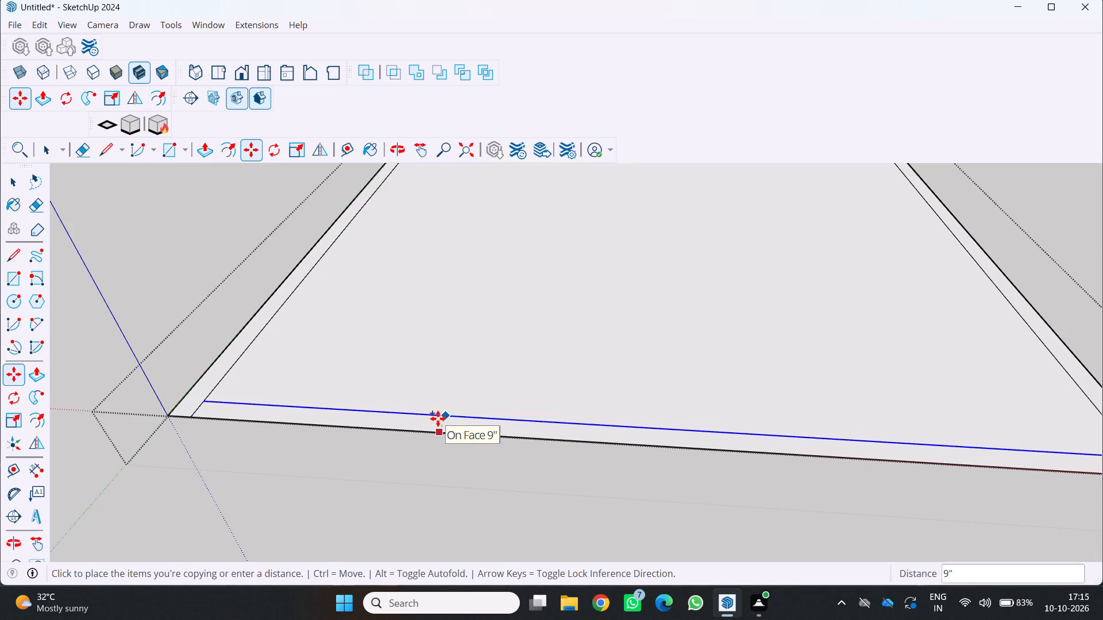
pyautogui.press('9')
pyautogui.press('Return')
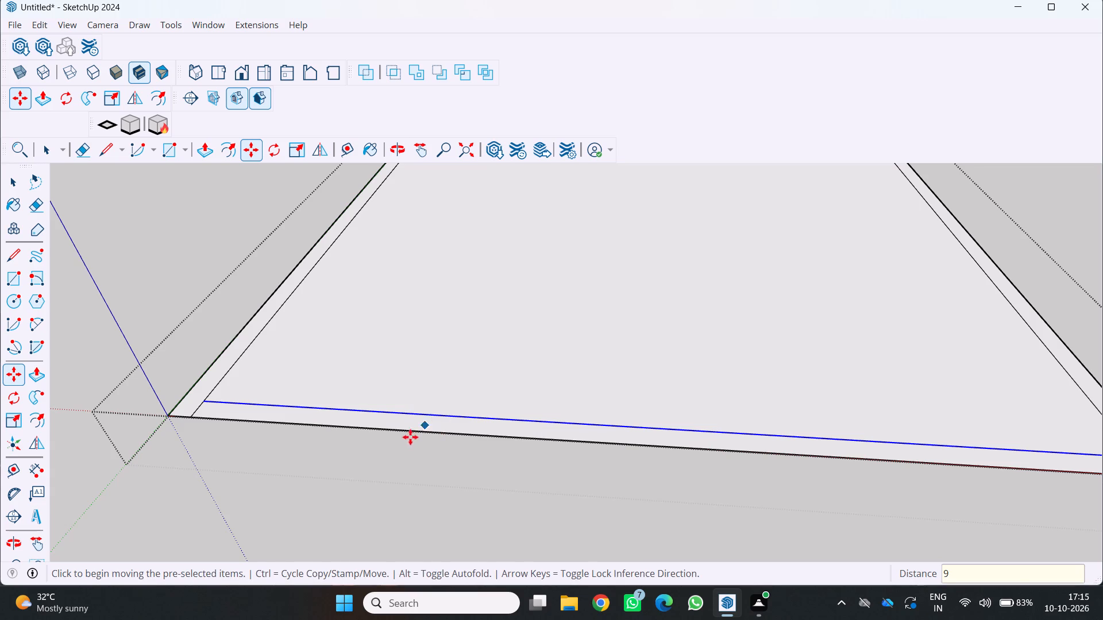
# Examine the inner wall lines and their corners around the plot from several angles.
pyautogui.scroll(-5, 405, 440)
pyautogui.moveTo(398, 448); pyautogui.dragTo(382, 463, button='middle')
pyautogui.scroll(1, 479, 448)
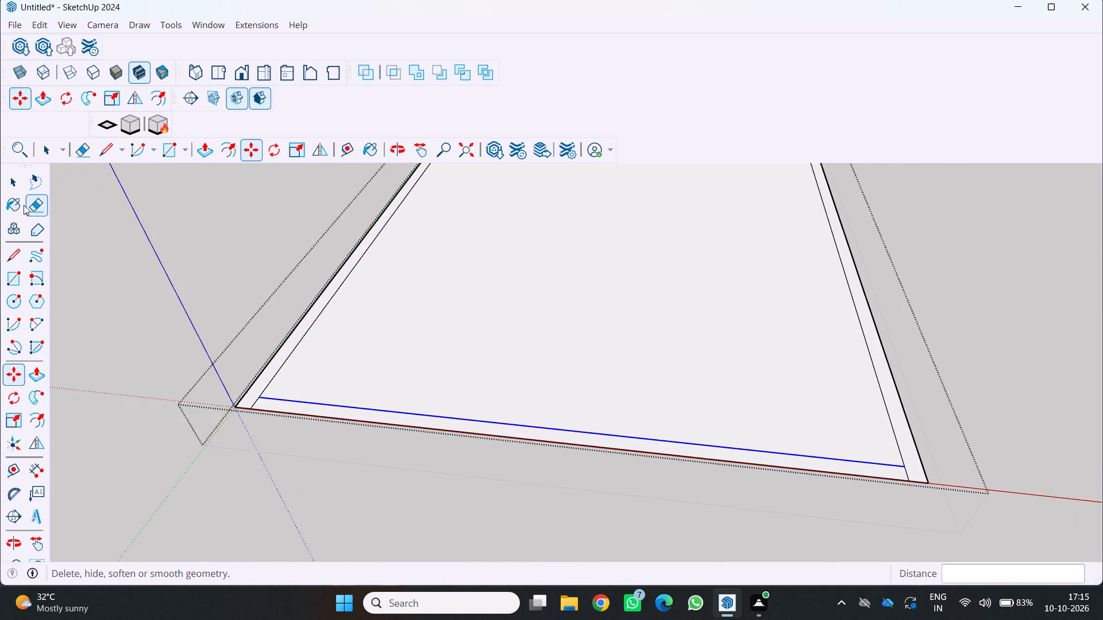
pyautogui.click(39, 199)
pyautogui.scroll(6, 239, 413)
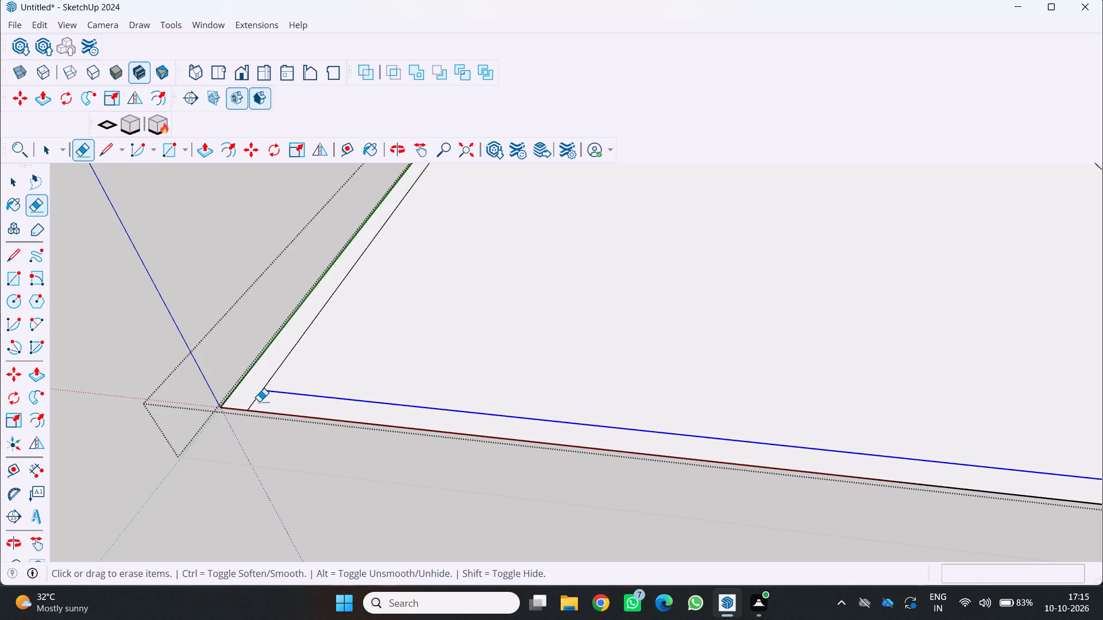
pyautogui.scroll(-8, 607, 332)
pyautogui.moveTo(635, 309); pyautogui.dragTo(607, 361, button='middle')
pyautogui.middleClick(605, 361)
pyautogui.scroll(-3, 583, 355)
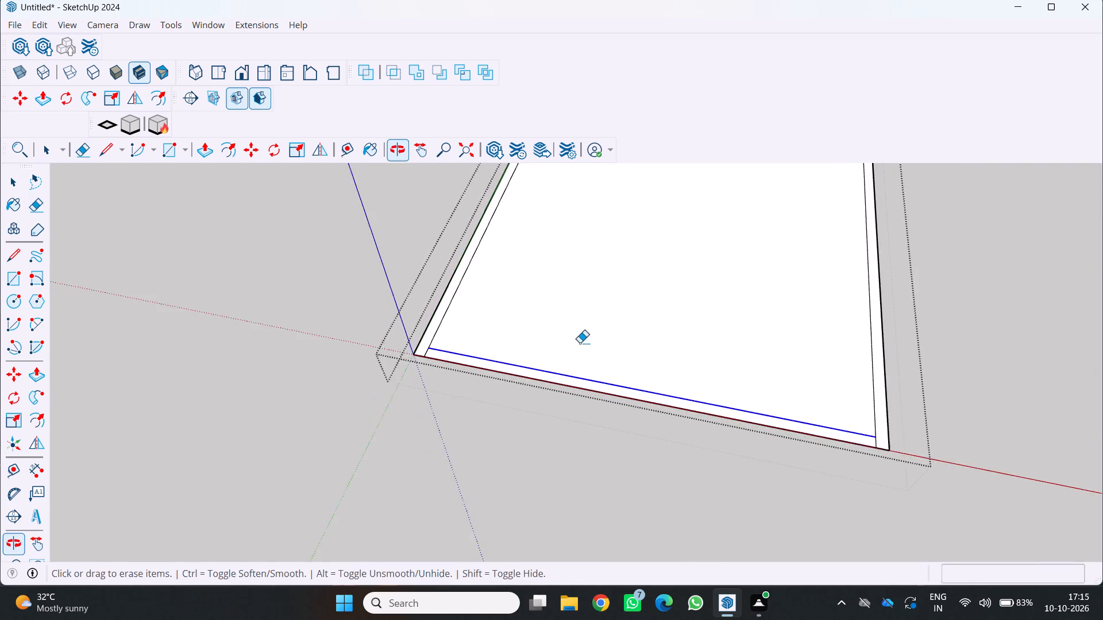
pyautogui.scroll(-3, 580, 343)
pyautogui.middleClick(597, 274)
pyautogui.middleClick(601, 273)
pyautogui.moveTo(602, 273); pyautogui.dragTo(745, 198, button='middle')
pyautogui.scroll(4, 499, 239)
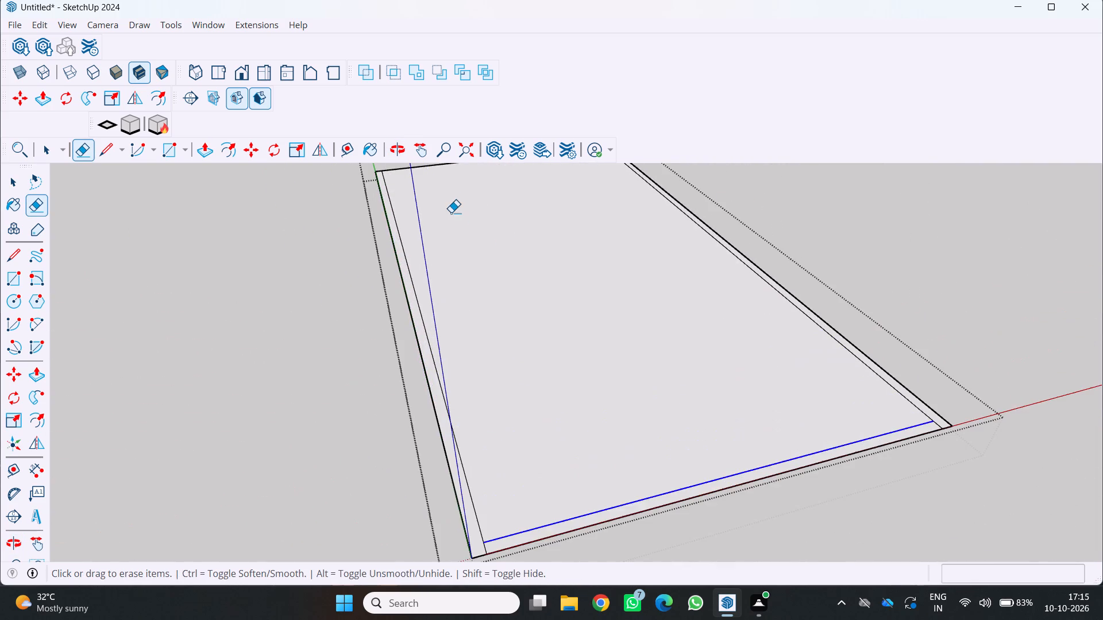
pyautogui.moveTo(469, 232); pyautogui.dragTo(392, 266, button='middle')
pyautogui.moveTo(384, 271); pyautogui.dragTo(371, 280, button='middle')
pyautogui.scroll(-5, 375, 277)
pyautogui.moveTo(408, 258); pyautogui.dragTo(302, 230, button='middle')
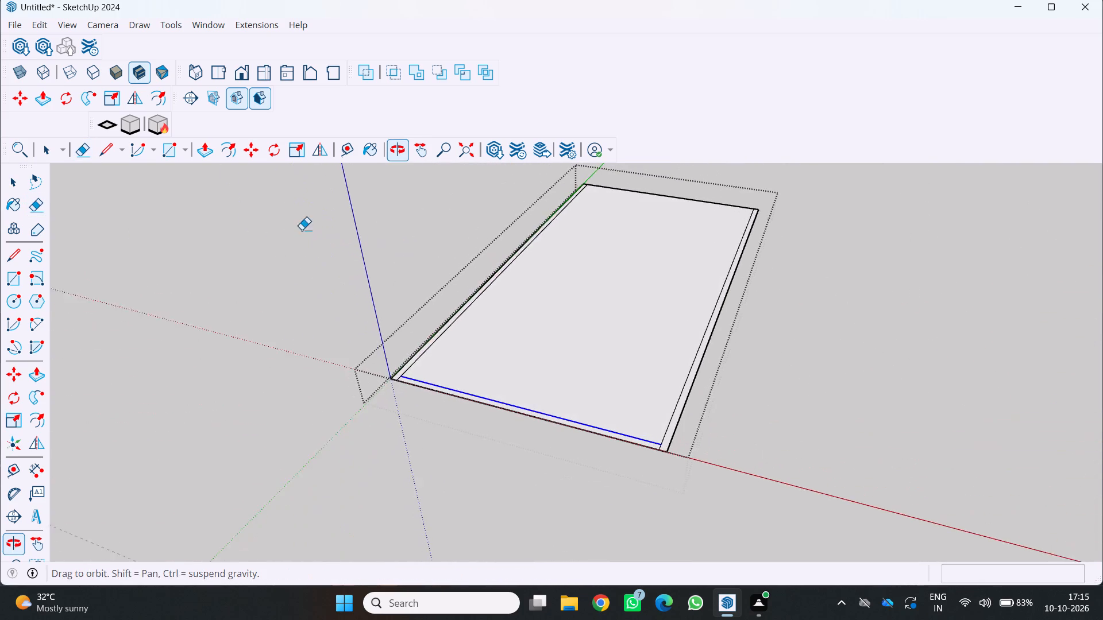
# Copy the plot's far short edge, opposite the red axis, 9" inward.
pyautogui.scroll(2, 807, 196)
pyautogui.moveTo(815, 197); pyautogui.dragTo(711, 259, button='middle')
pyautogui.press('space')
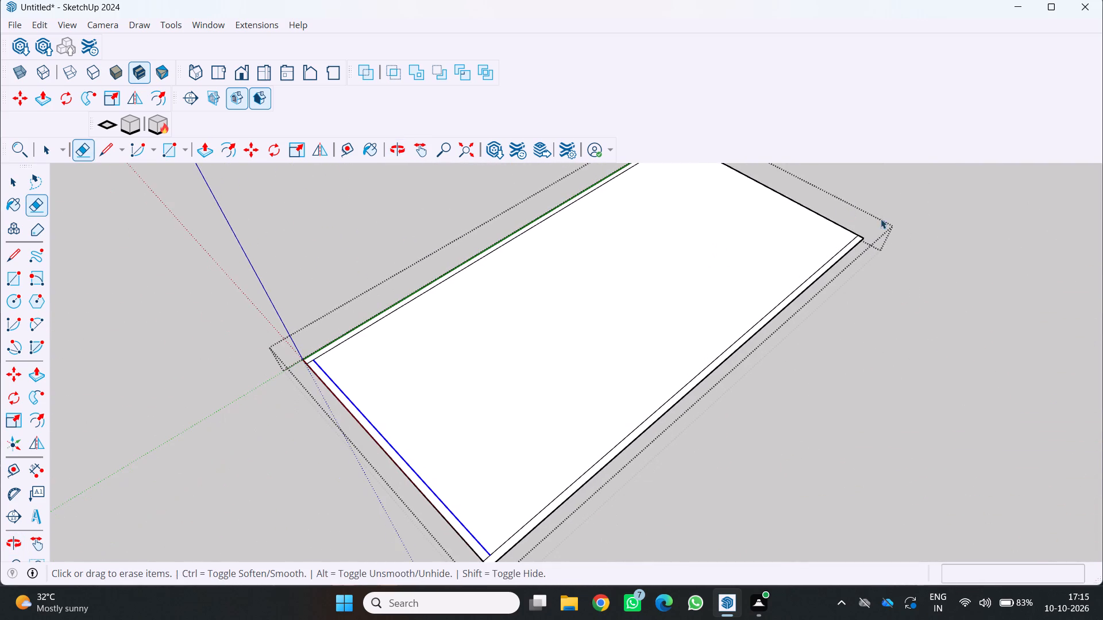
pyautogui.scroll(7, 898, 243)
pyautogui.click(829, 209)
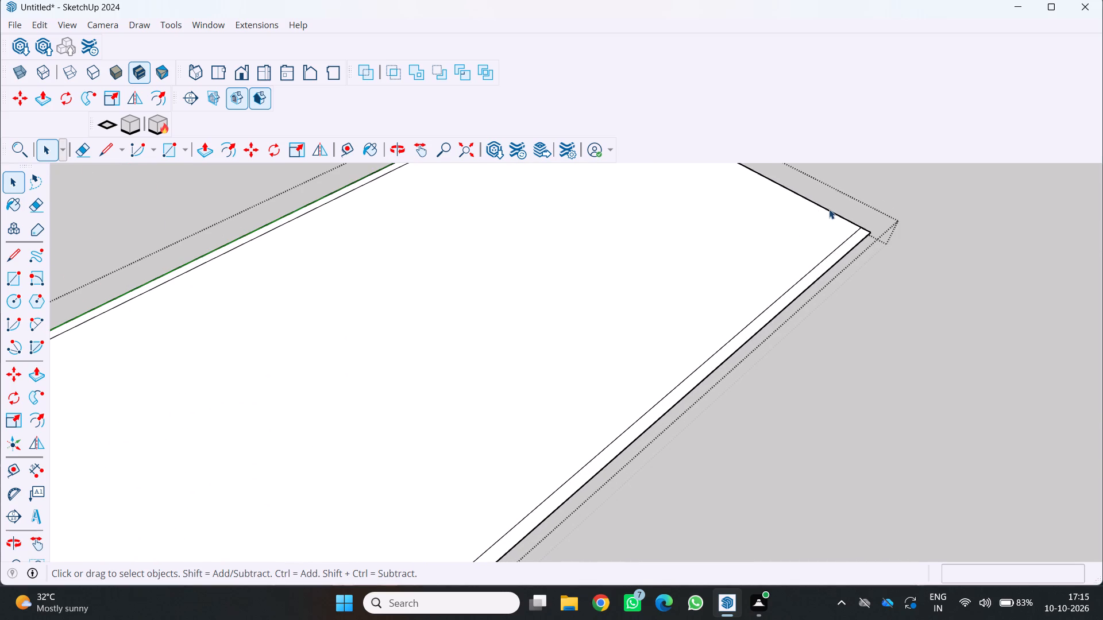
pyautogui.press('m')
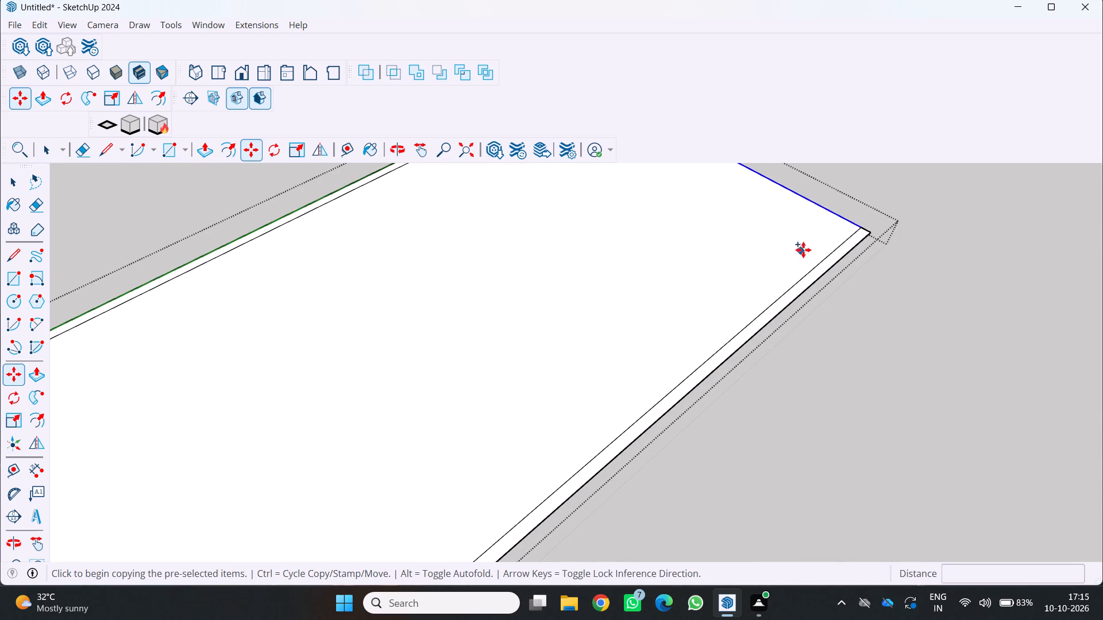
pyautogui.click(846, 219)
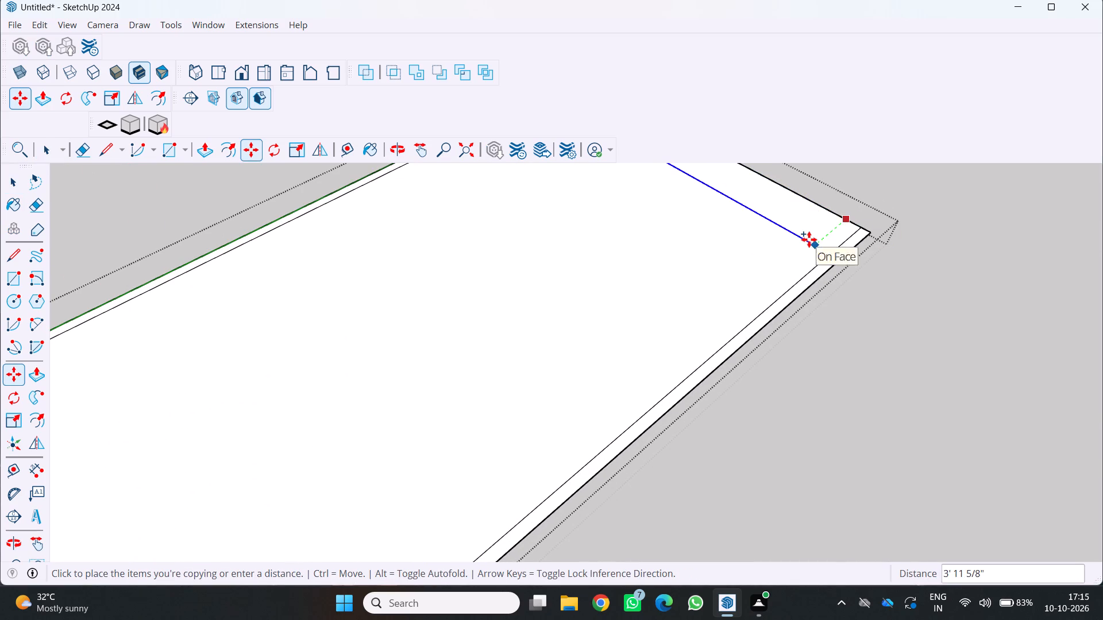
pyautogui.press('9')
pyautogui.press('Return')
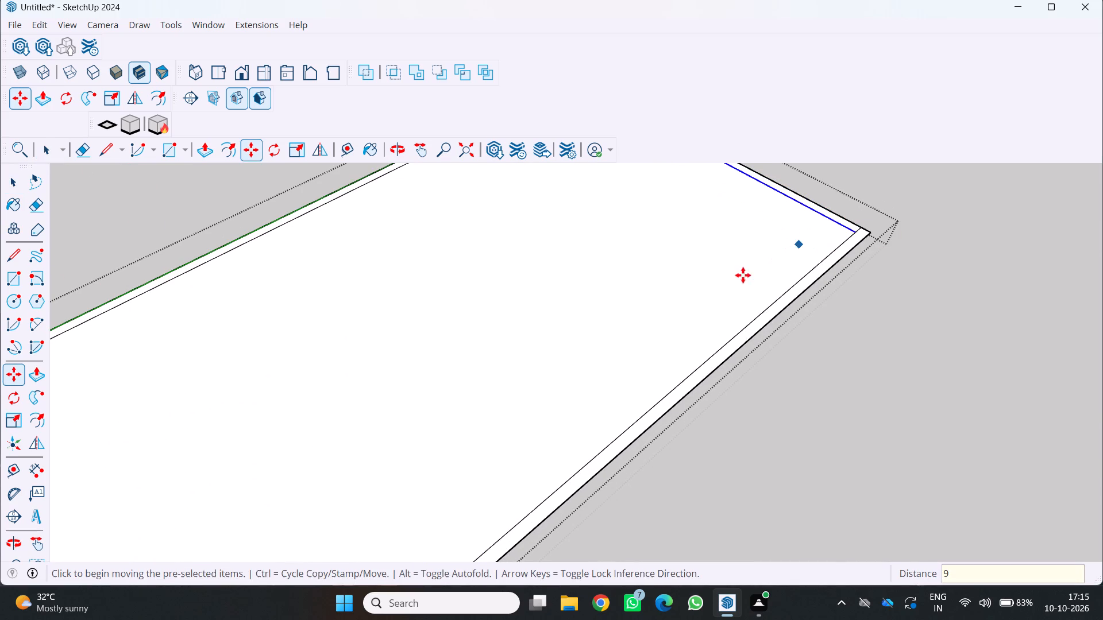
pyautogui.click(853, 472)
pyautogui.scroll(-2, 829, 448)
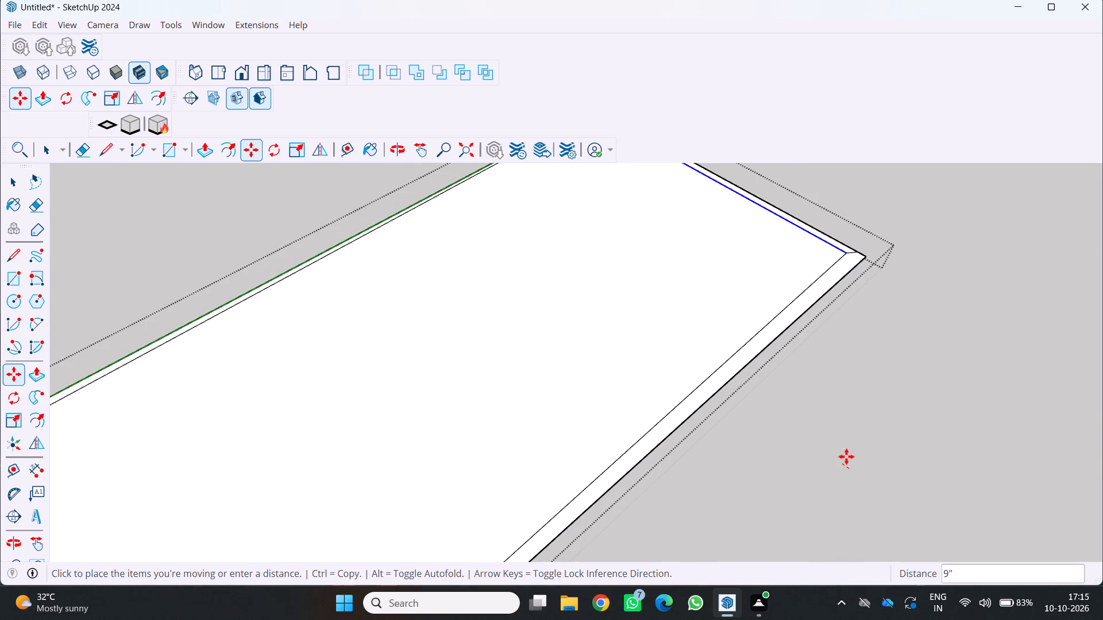
pyautogui.press('Escape')
# Copy the plot's long edge lying on the green axis 10'3" inward to start a lengthwise partition wall.
pyautogui.scroll(-4, 846, 457)
pyautogui.moveTo(836, 452); pyautogui.dragTo(843, 448, button='middle')
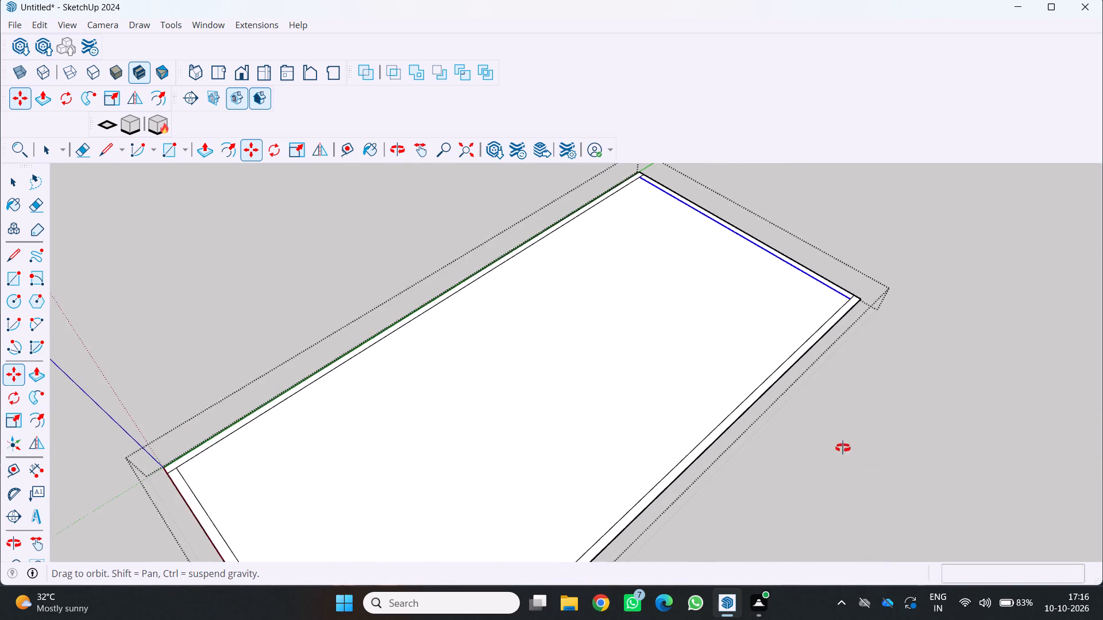
pyautogui.moveTo(843, 448); pyautogui.dragTo(1005, 342, button='middle')
pyautogui.scroll(-5, 1002, 336)
pyautogui.scroll(6, 583, 501)
pyautogui.moveTo(572, 494); pyautogui.dragTo(572, 496, button='middle')
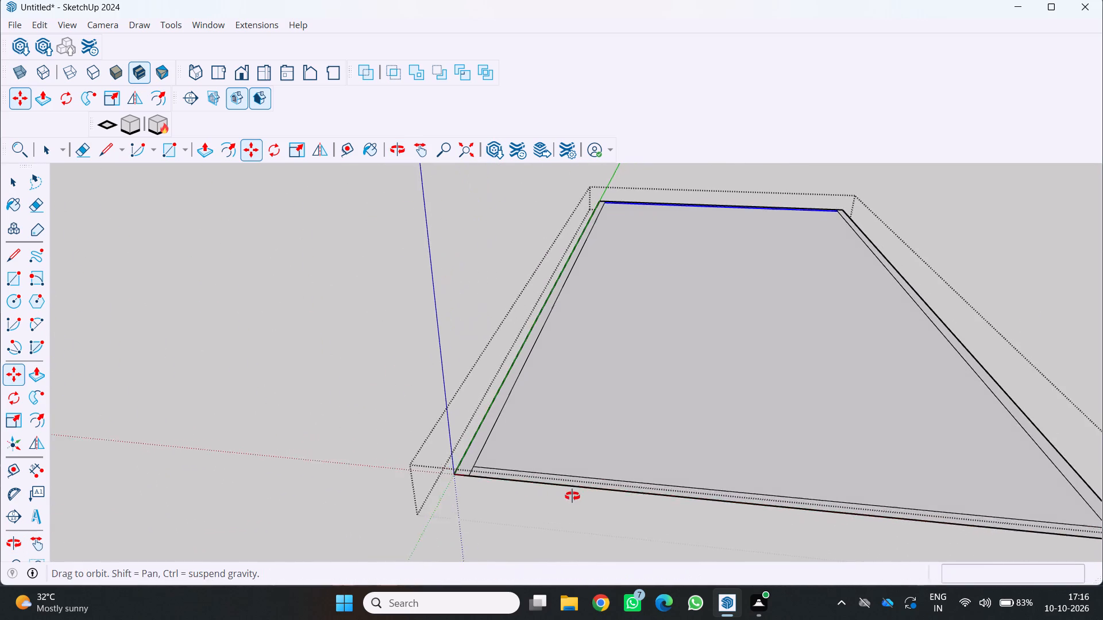
pyautogui.moveTo(572, 496); pyautogui.dragTo(564, 511, button='middle')
pyautogui.scroll(3, 458, 461)
pyautogui.press('space')
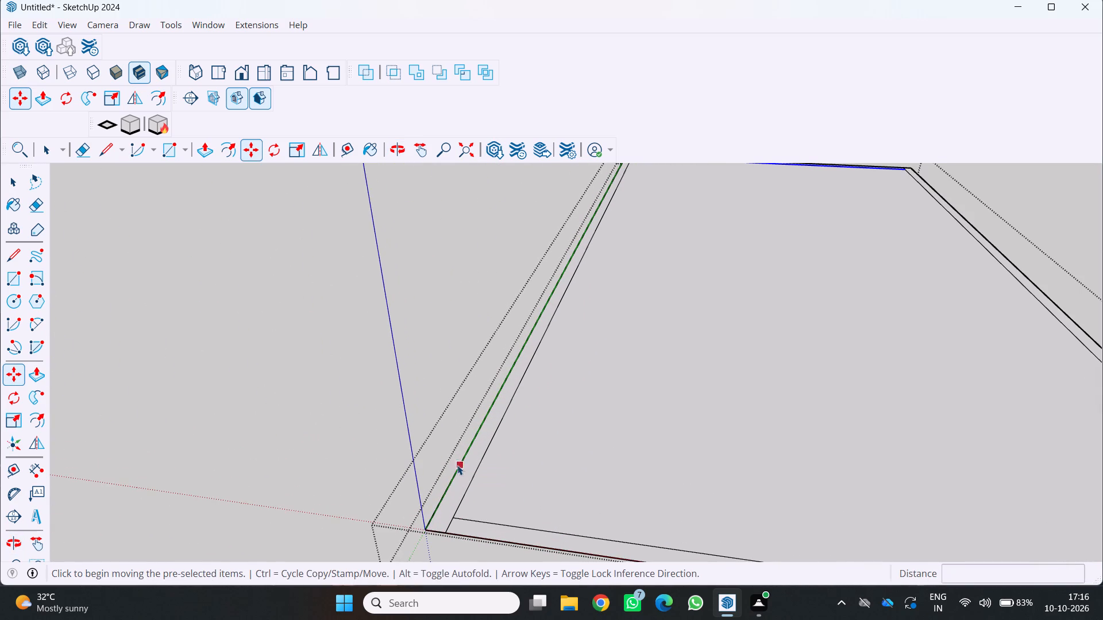
pyautogui.click(460, 461)
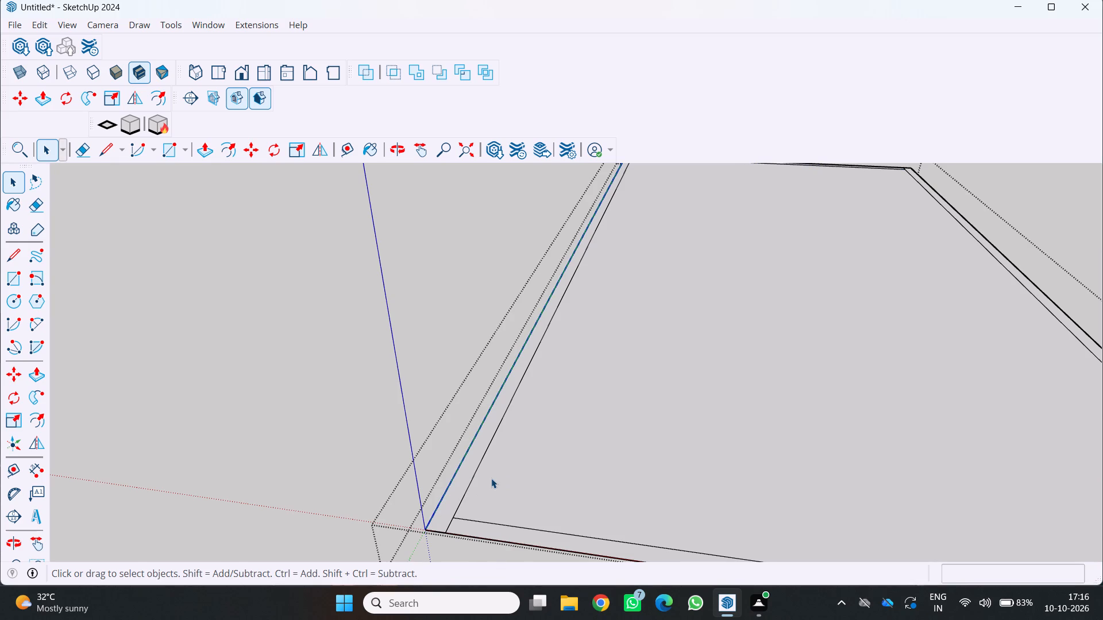
pyautogui.press('m')
pyautogui.click(462, 462)
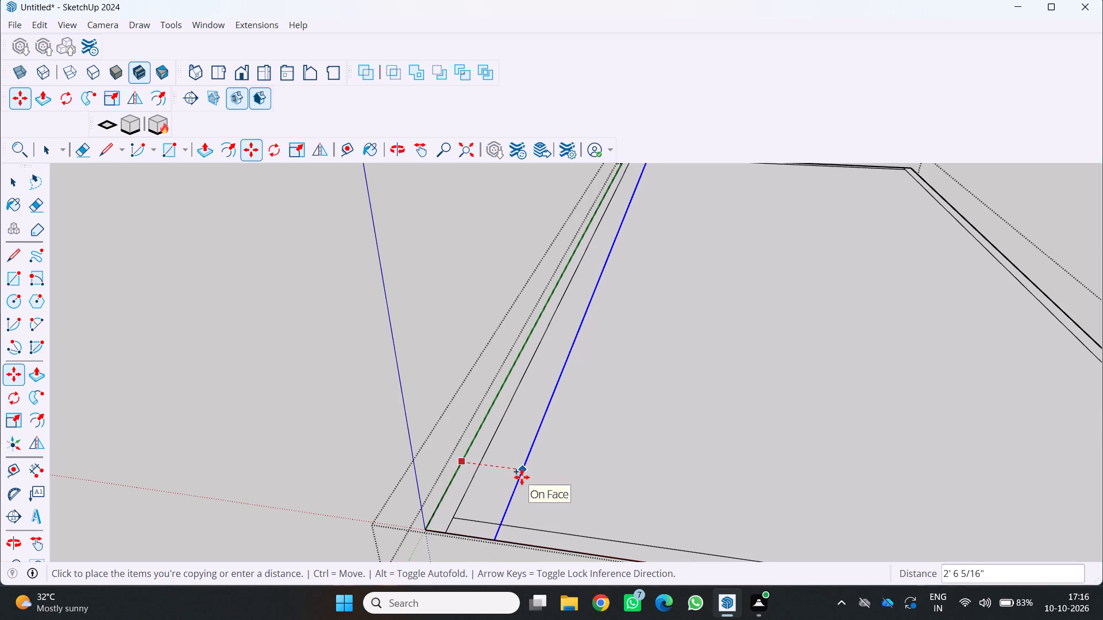
pyautogui.write("10'")
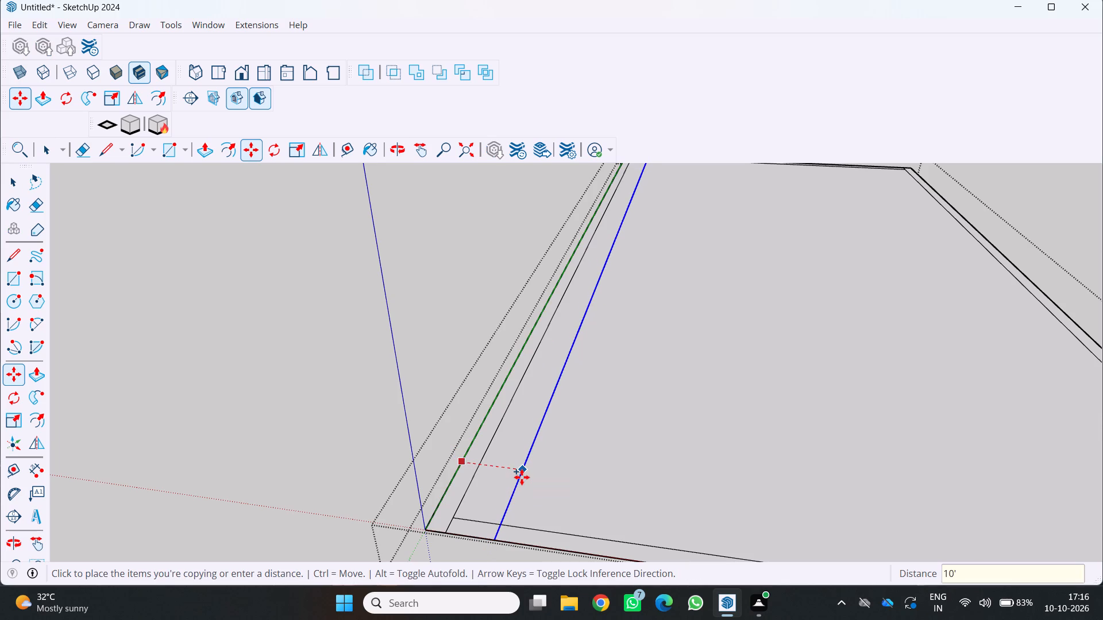
pyautogui.press('3')
pyautogui.press('Return')
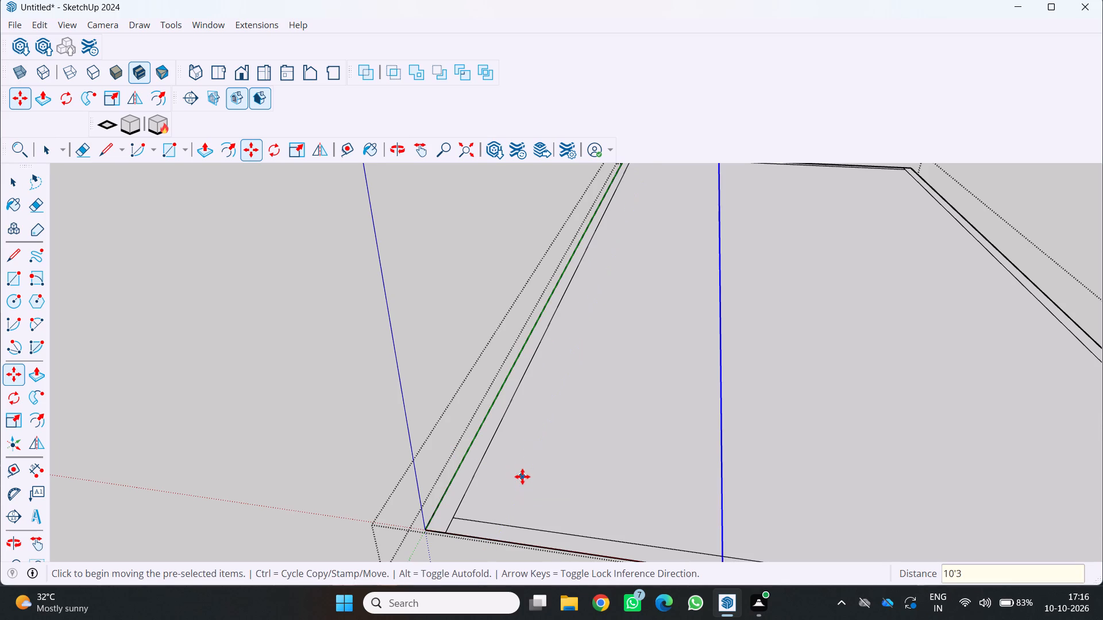
# Copy the new lengthwise partition line 9" further from the green axis for the wall's thickness.
pyautogui.scroll(-7, 522, 476)
pyautogui.moveTo(650, 464); pyautogui.dragTo(626, 440, button='middle')
pyautogui.scroll(2, 592, 421)
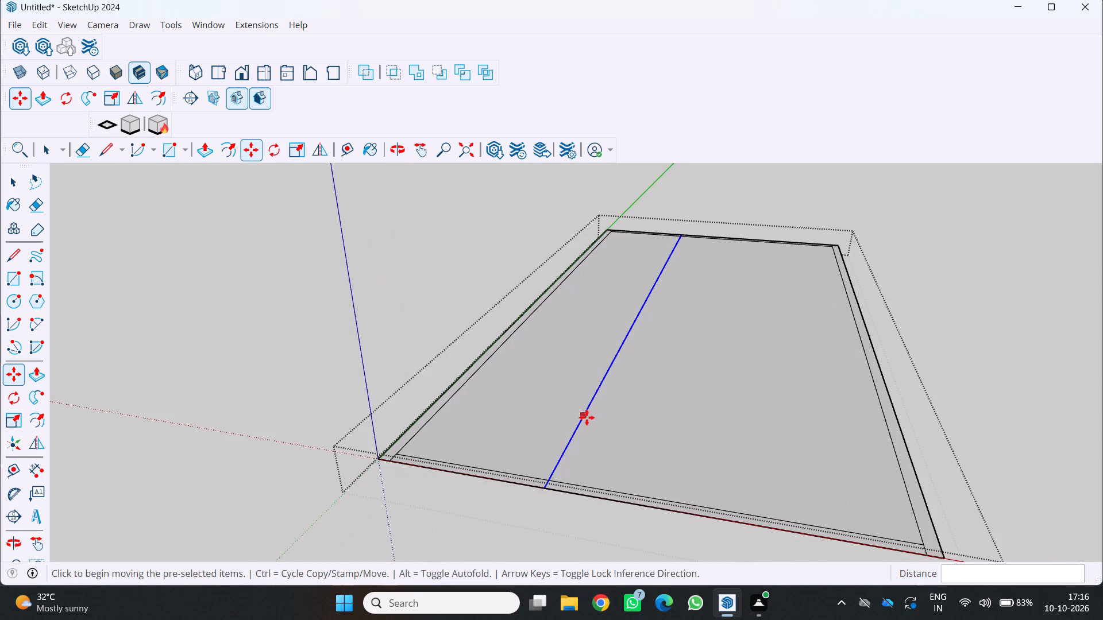
pyautogui.click(584, 409)
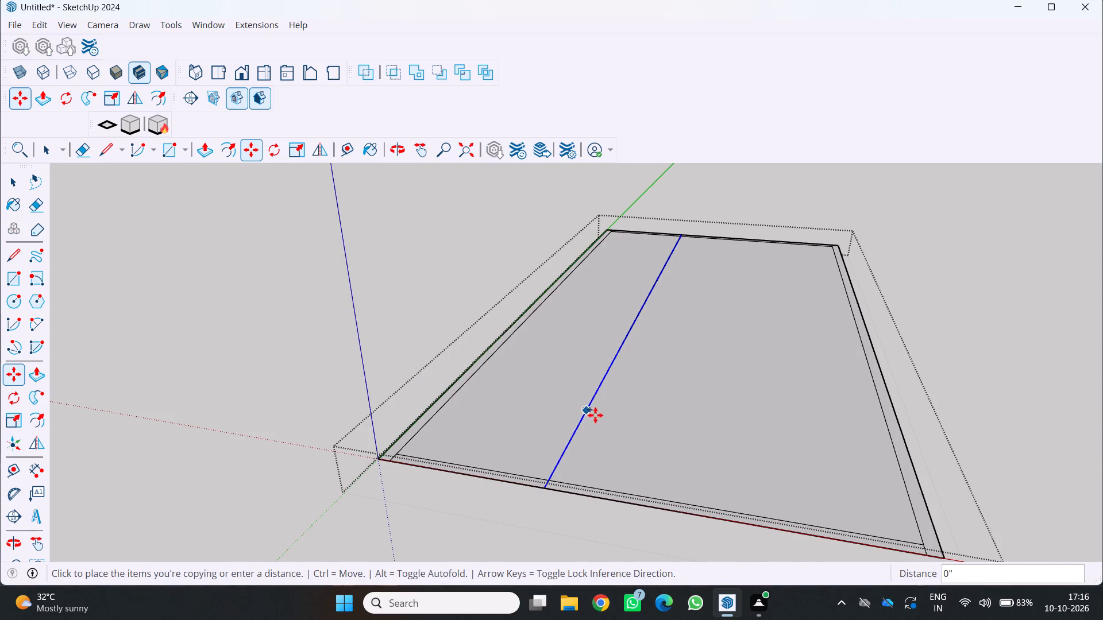
pyautogui.press('9')
pyautogui.press('Return')
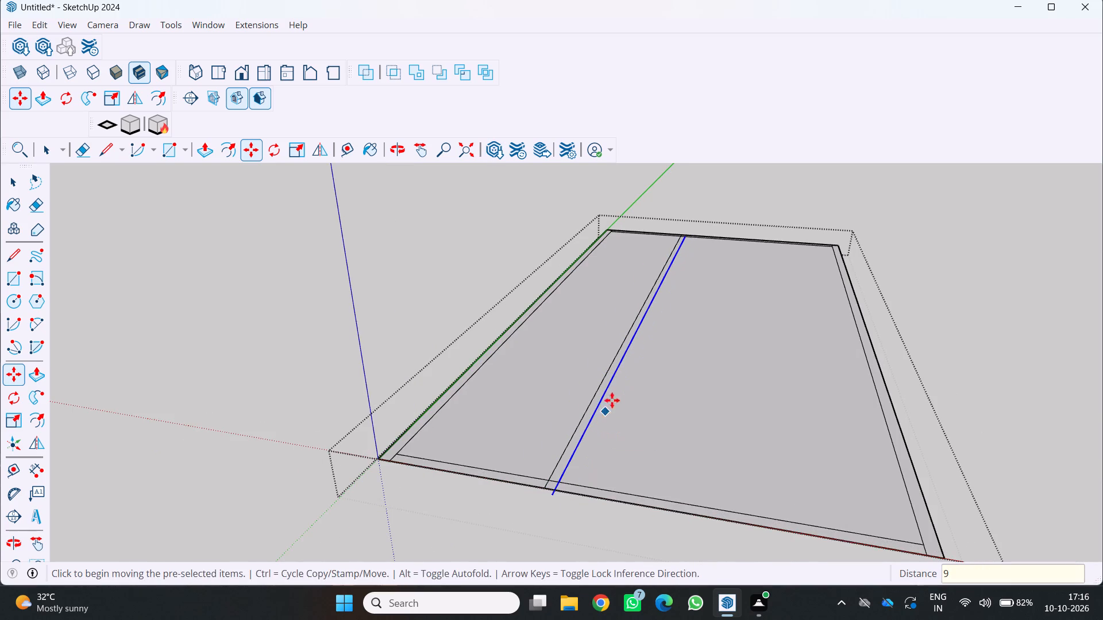
# Erase the ends of both partition lines that run past the inner wall line at the red-axis edge.
pyautogui.scroll(-1, 607, 402)
pyautogui.moveTo(605, 406); pyautogui.dragTo(612, 440, button='middle')
pyautogui.scroll(3, 635, 373)
pyautogui.moveTo(674, 291); pyautogui.dragTo(686, 311, button='middle')
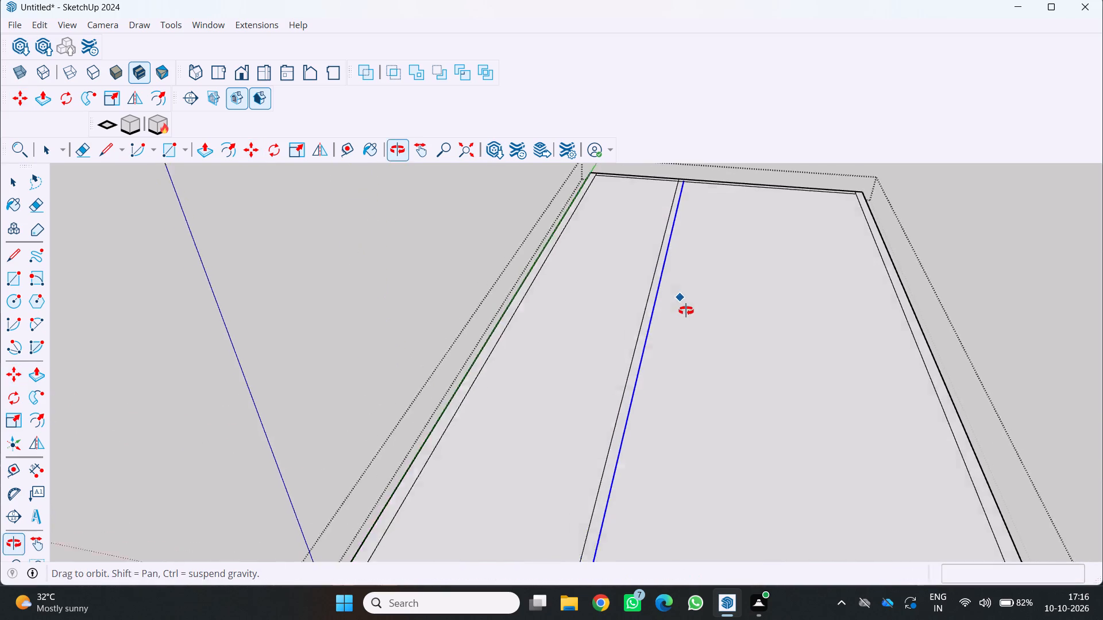
pyautogui.moveTo(686, 311); pyautogui.dragTo(685, 310, button='middle')
pyautogui.scroll(-4, 681, 313)
pyautogui.scroll(4, 675, 262)
pyautogui.moveTo(693, 218); pyautogui.dragTo(697, 254, button='middle')
pyautogui.middleClick(694, 257)
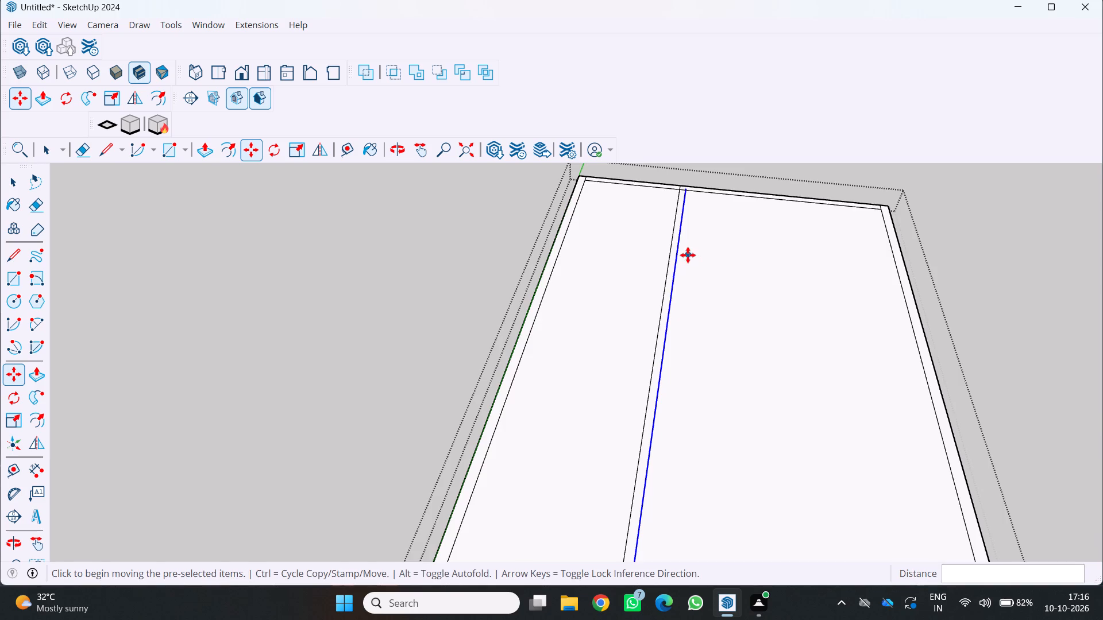
pyautogui.scroll(-5, 687, 254)
pyautogui.moveTo(652, 303); pyautogui.dragTo(655, 275, button='middle')
pyautogui.scroll(-6, 654, 273)
pyautogui.scroll(2, 631, 370)
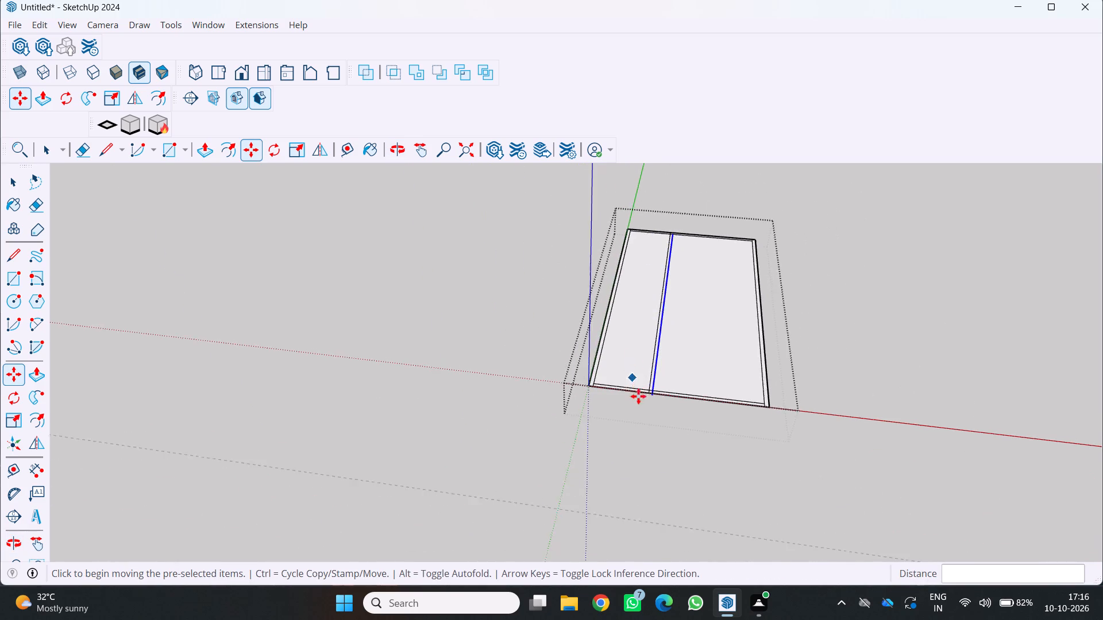
pyautogui.scroll(3, 638, 396)
pyautogui.moveTo(677, 420); pyautogui.dragTo(641, 433, button='middle')
pyautogui.scroll(8, 642, 433)
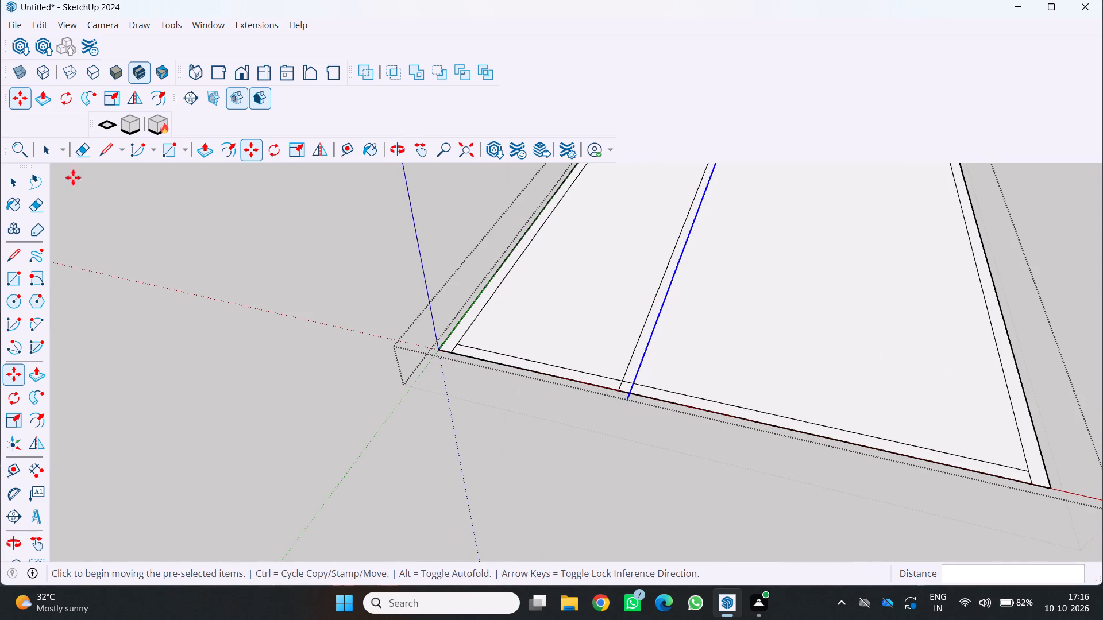
pyautogui.click(33, 208)
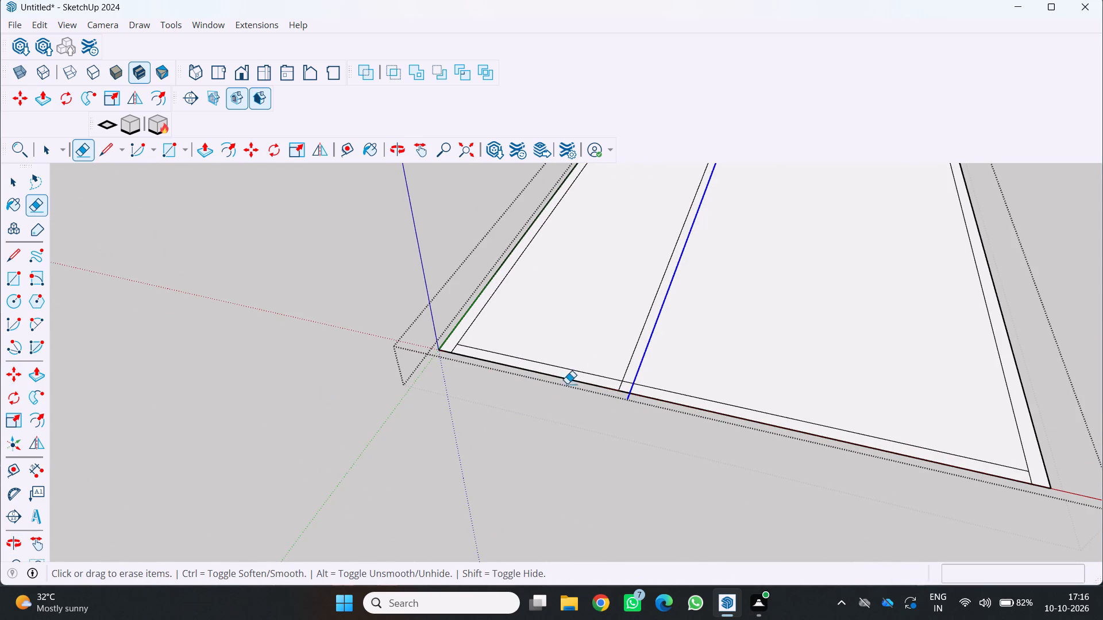
pyautogui.scroll(7, 591, 371)
pyautogui.click(638, 392)
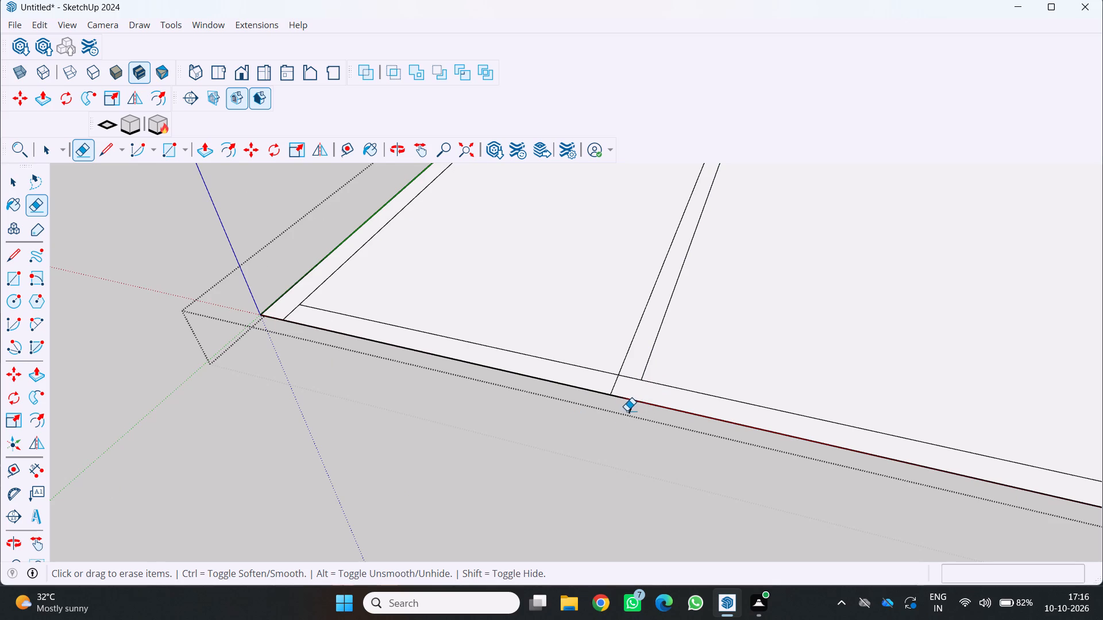
pyautogui.click(631, 412)
pyautogui.click(616, 385)
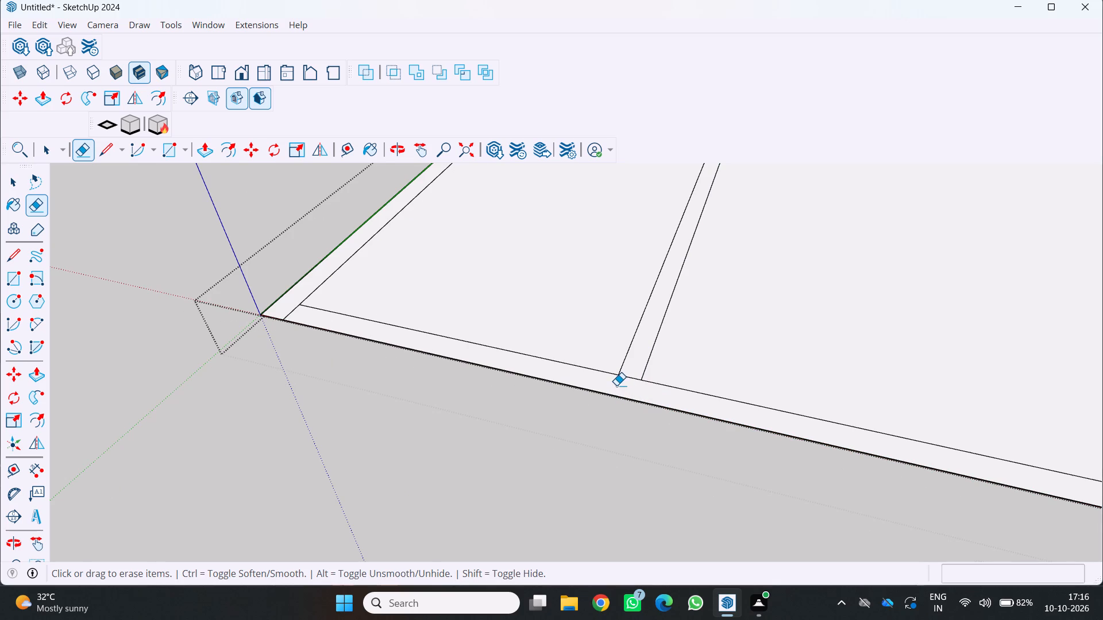
# Copy the plot's long edge opposite the green axis 13' inward to start a second lengthwise partition wall.
pyautogui.scroll(-10, 631, 391)
pyautogui.scroll(-3, 732, 338)
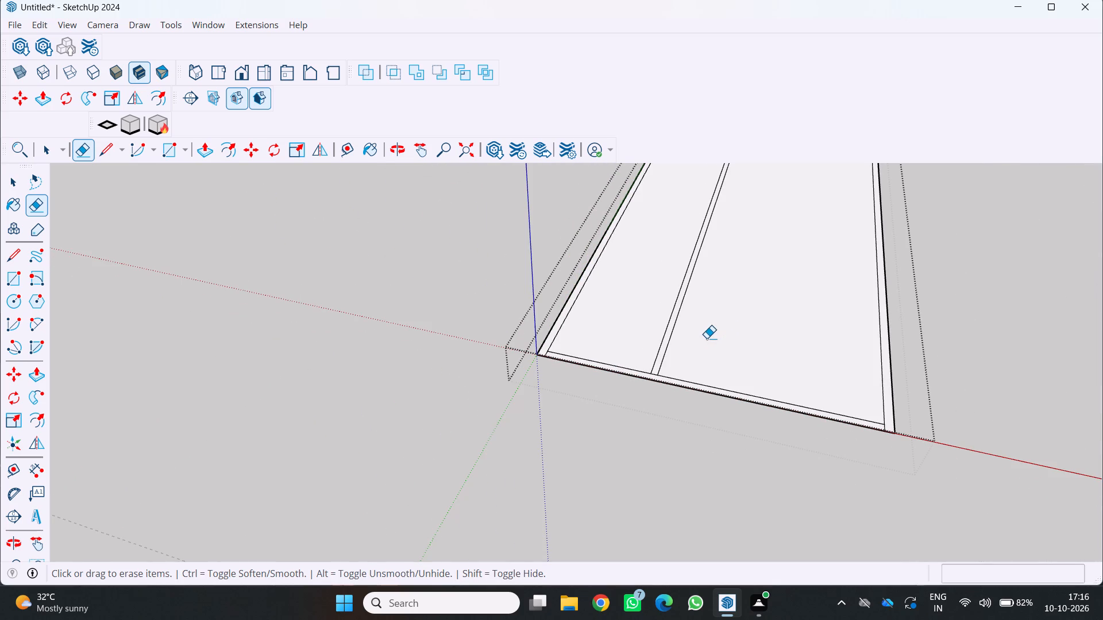
pyautogui.press('Escape')
pyautogui.scroll(1, 892, 352)
pyautogui.press('space')
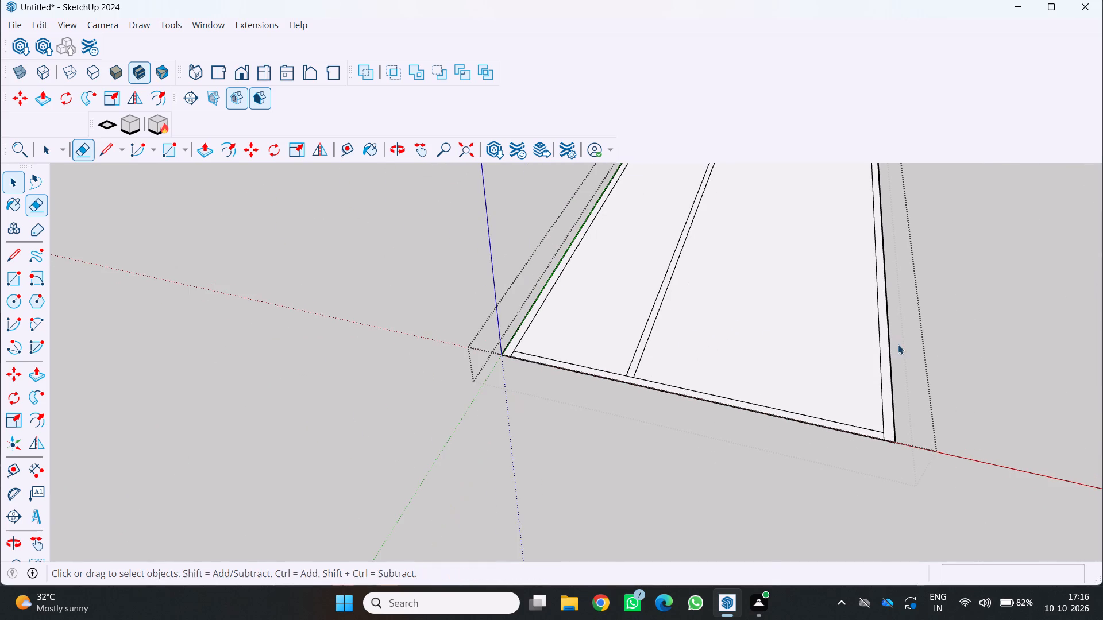
pyautogui.scroll(8, 881, 351)
pyautogui.click(901, 359)
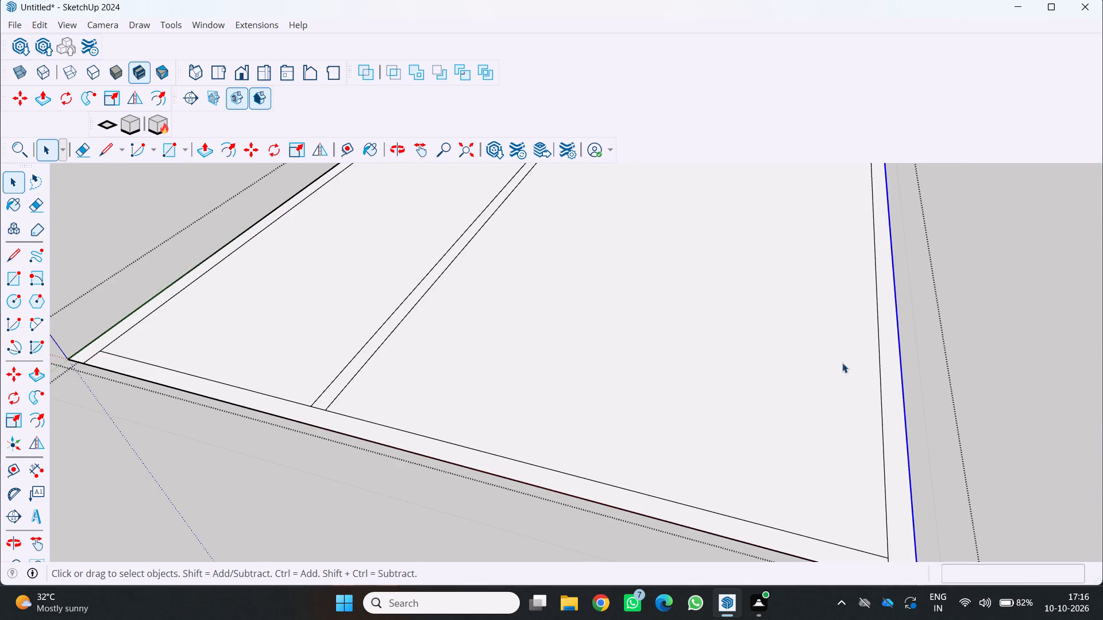
pyautogui.press('m')
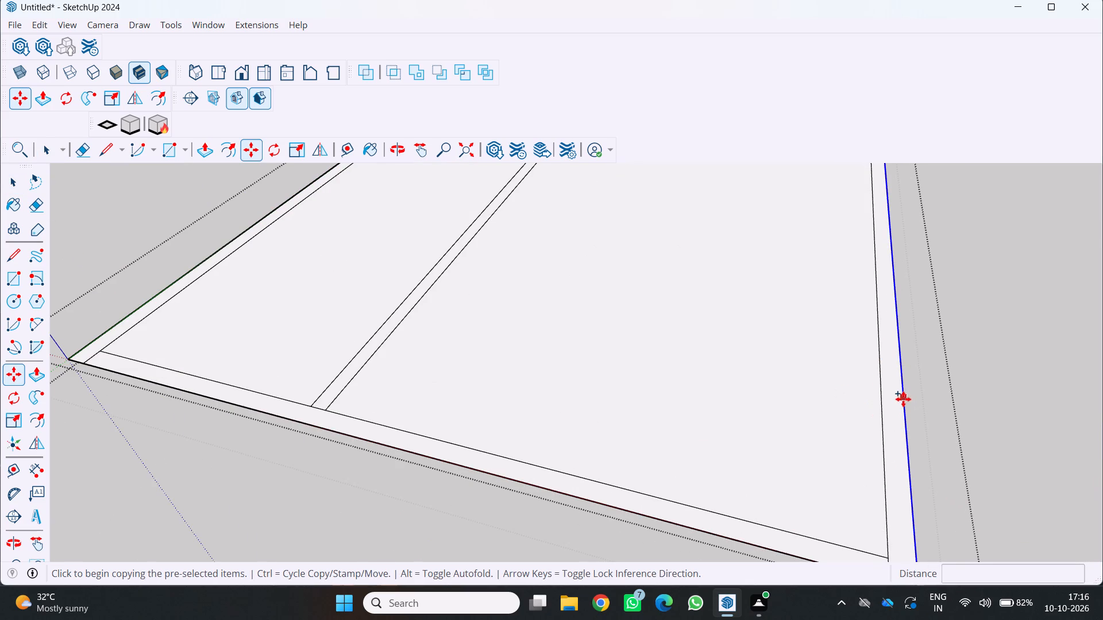
pyautogui.press('m')
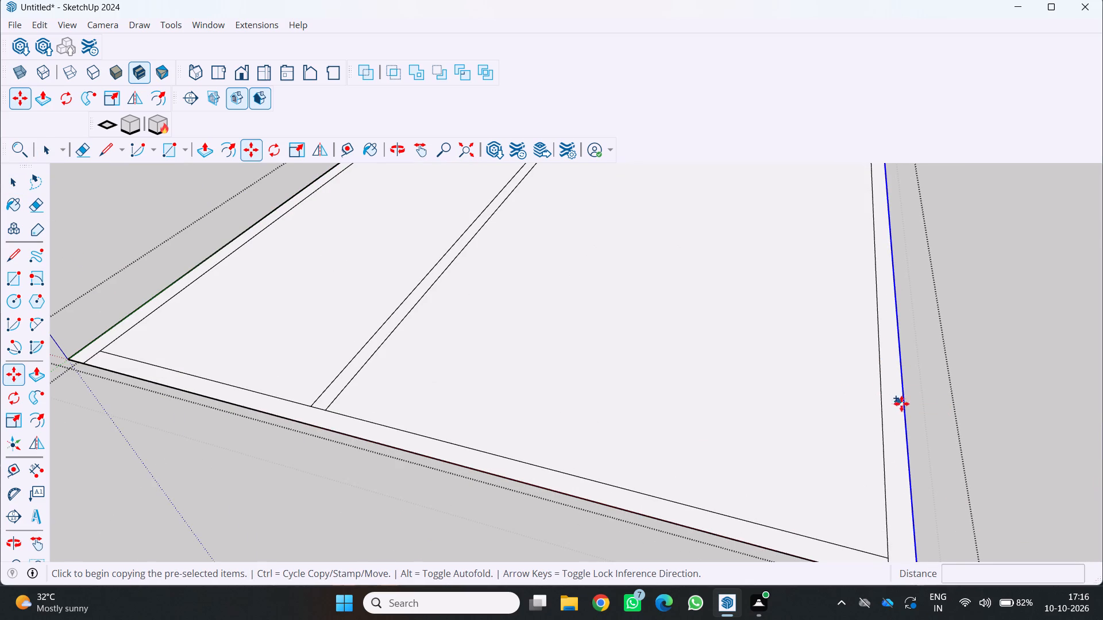
pyautogui.click(902, 404)
pyautogui.write("13'")
pyautogui.press('Return')
# Copy the new lengthwise partition line 9" toward the green axis for the wall's thickness, and leave the plot group.
pyautogui.scroll(-4, 768, 379)
pyautogui.moveTo(743, 380); pyautogui.dragTo(769, 393, button='middle')
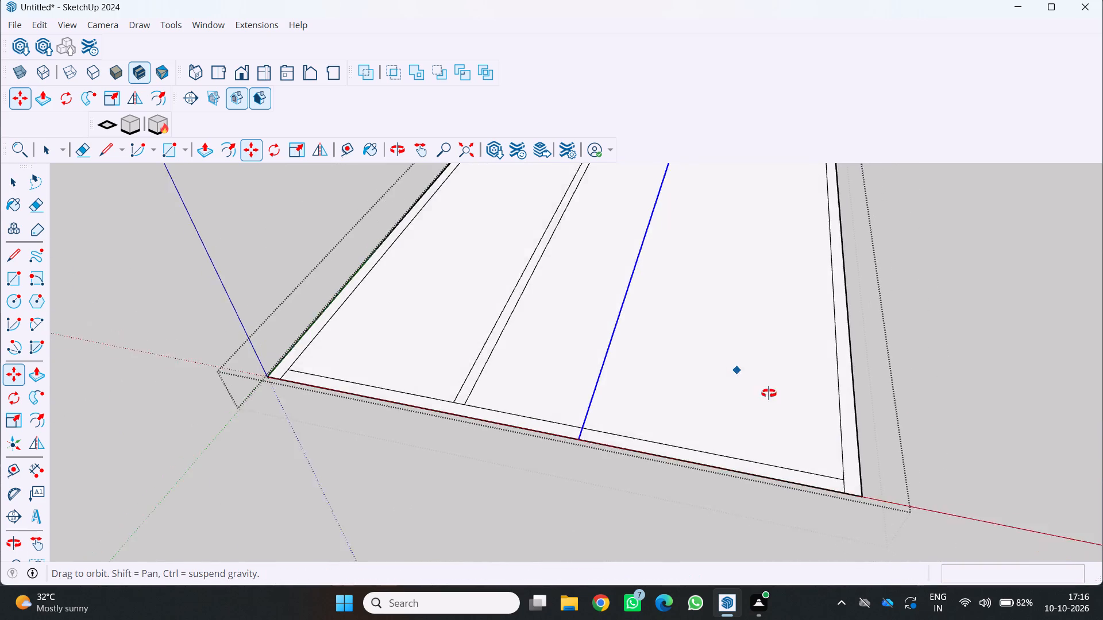
pyautogui.moveTo(769, 393); pyautogui.dragTo(783, 400, button='middle')
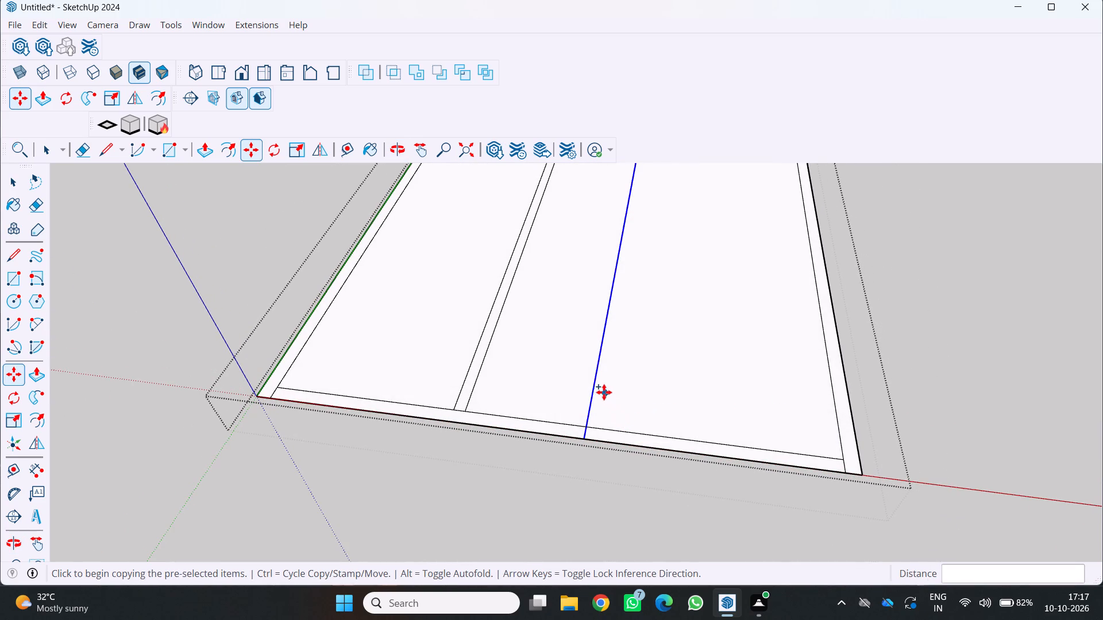
pyautogui.click(596, 385)
pyautogui.press('9')
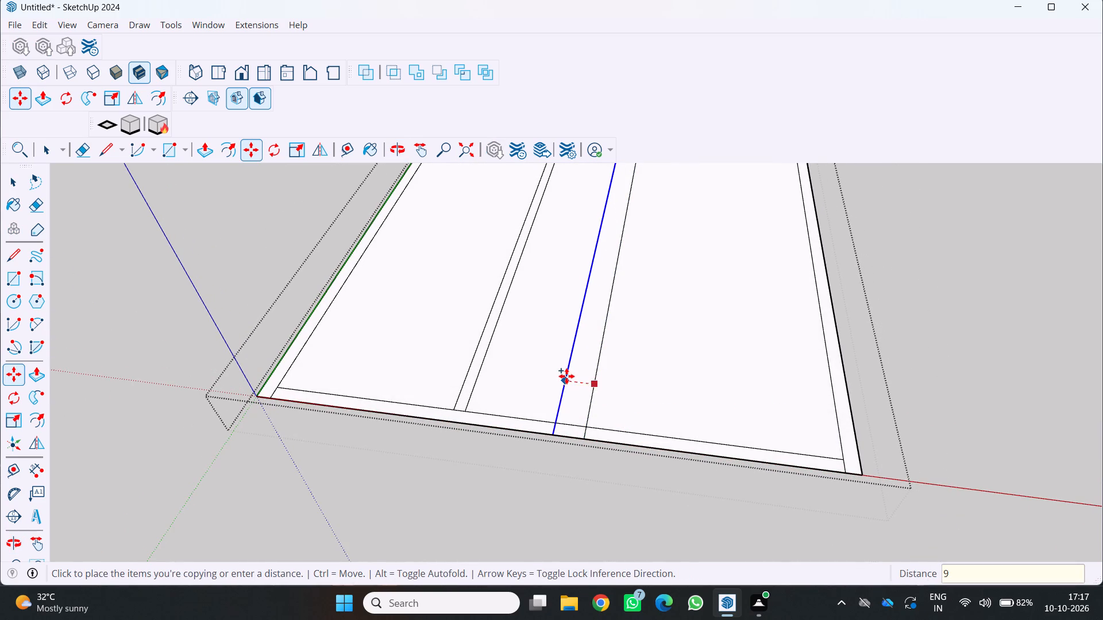
pyautogui.press('Return')
pyautogui.scroll(-3, 558, 390)
pyautogui.press('space')
pyautogui.click(539, 467)
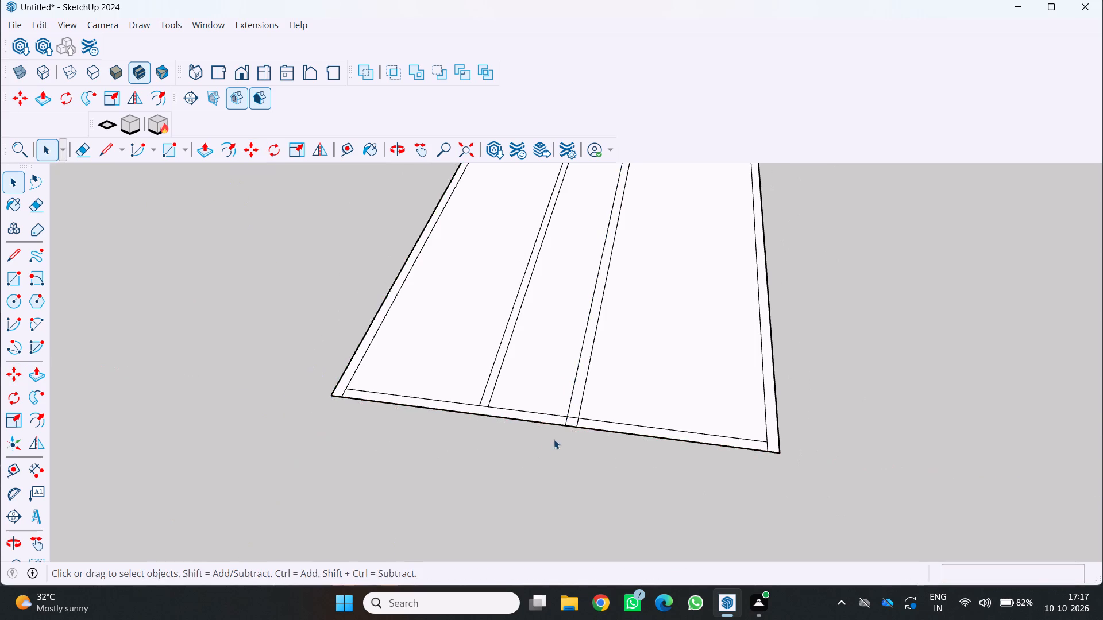
# Reopen the plot group for editing.
pyautogui.moveTo(558, 440); pyautogui.dragTo(588, 457, button='middle')
pyautogui.scroll(-3, 586, 462)
pyautogui.moveTo(492, 442); pyautogui.dragTo(423, 398, button='middle')
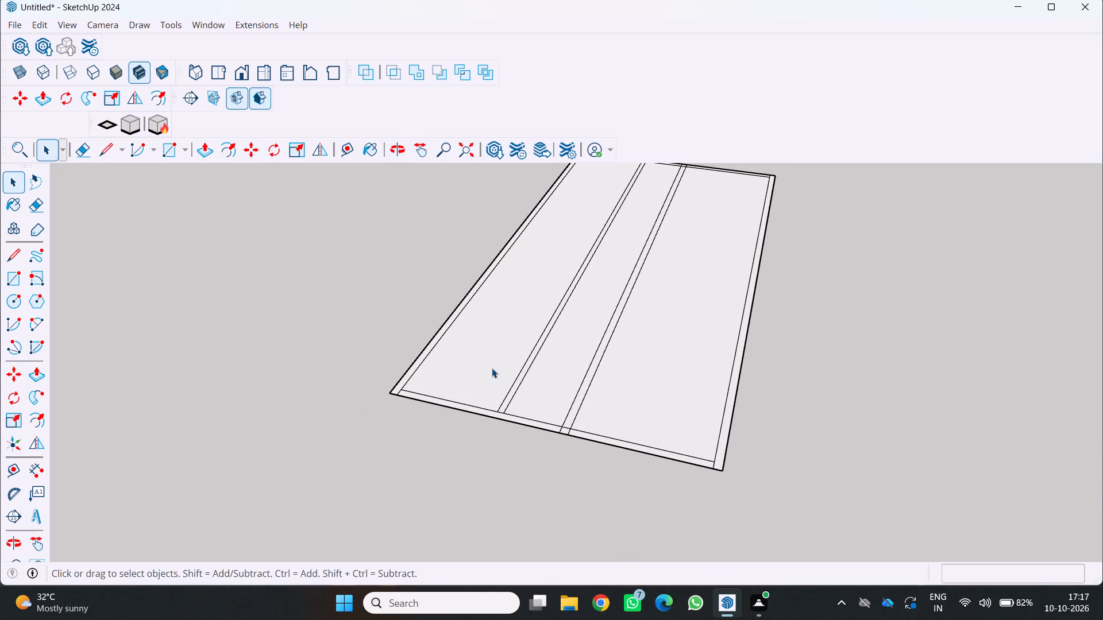
pyautogui.scroll(-2, 520, 363)
pyautogui.moveTo(496, 397); pyautogui.dragTo(522, 409, button='middle')
pyautogui.scroll(3, 499, 437)
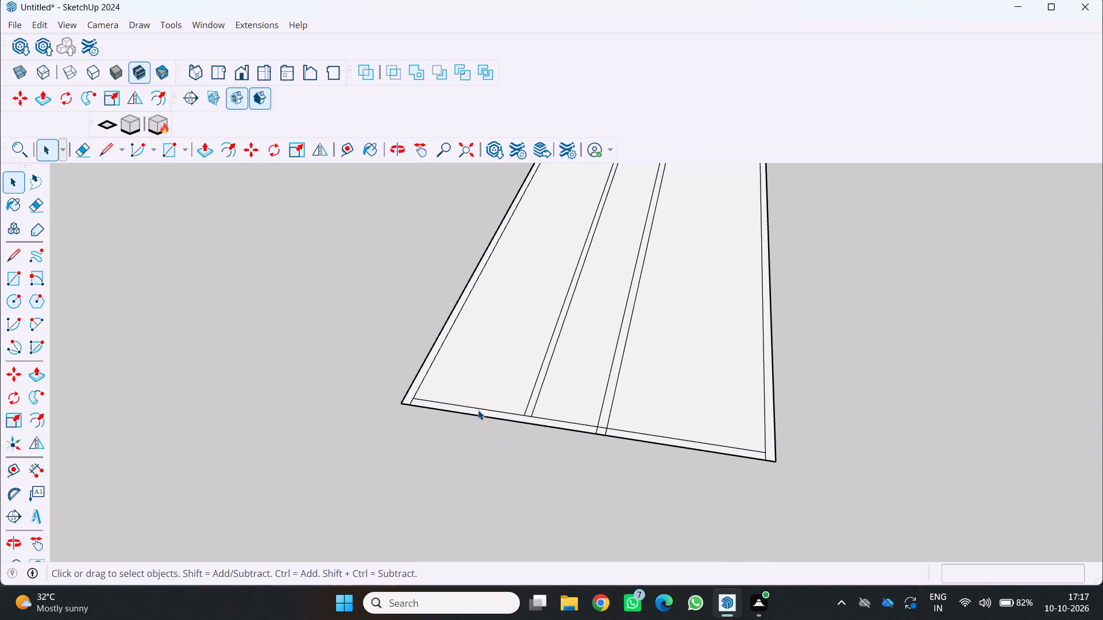
pyautogui.click(480, 416)
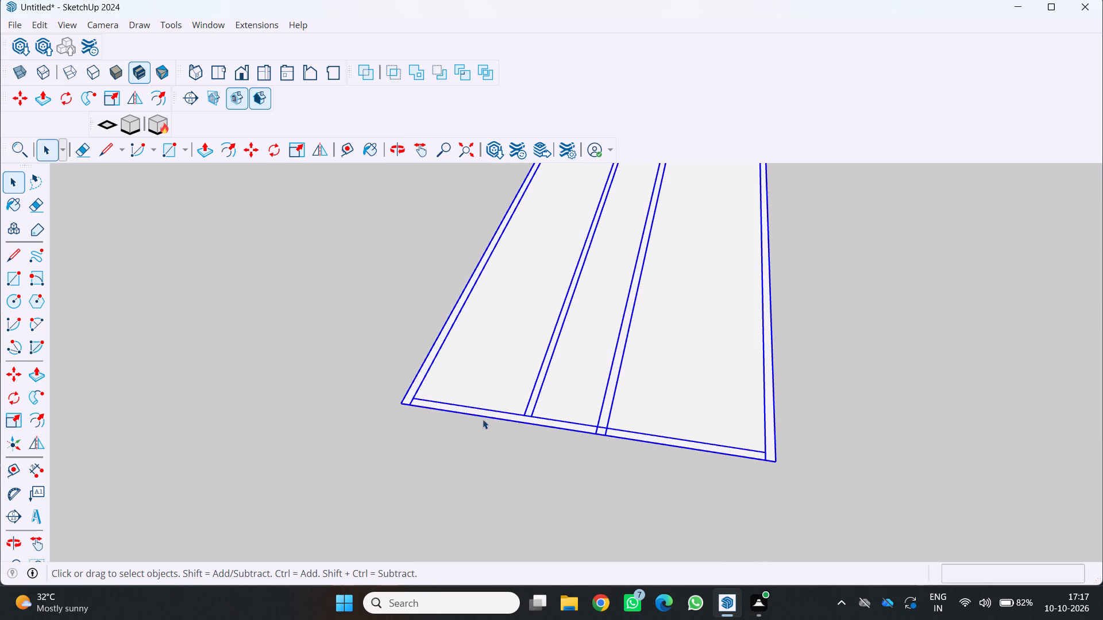
pyautogui.click(484, 432)
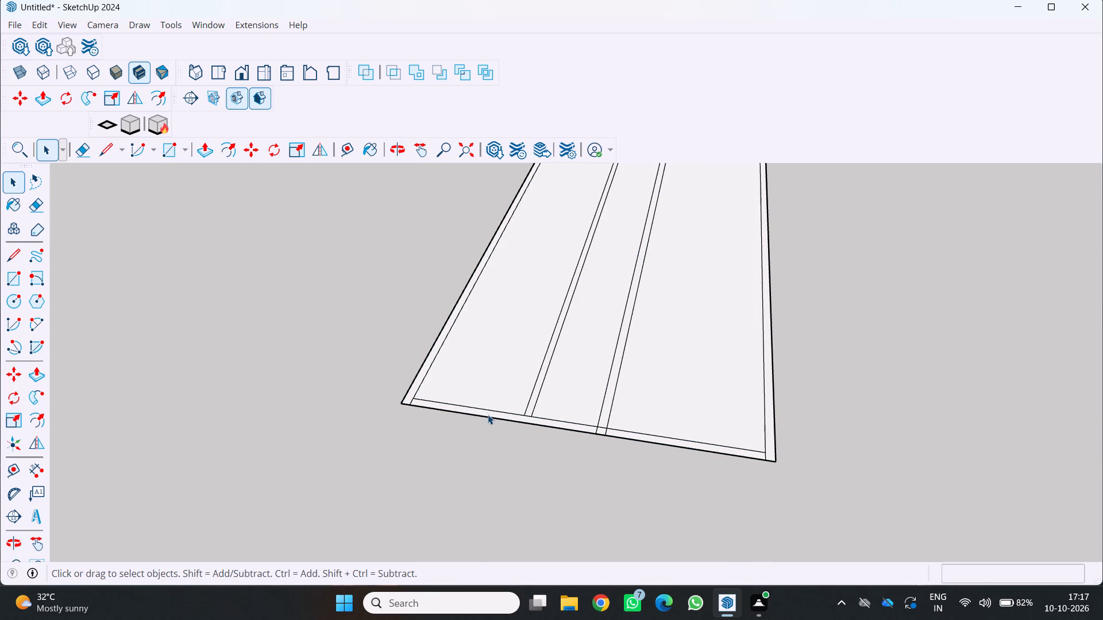
pyautogui.click(488, 416)
pyautogui.click(487, 416)
pyautogui.press('space')
pyautogui.press('space')
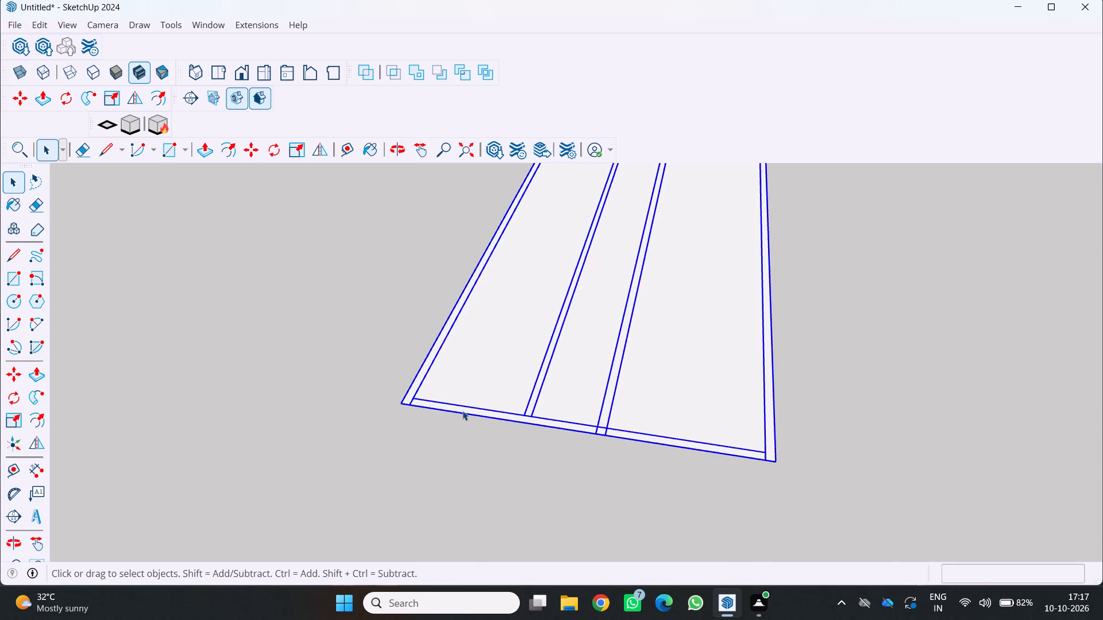
pyautogui.press('space')
pyautogui.click(443, 420)
pyautogui.scroll(10, 469, 399)
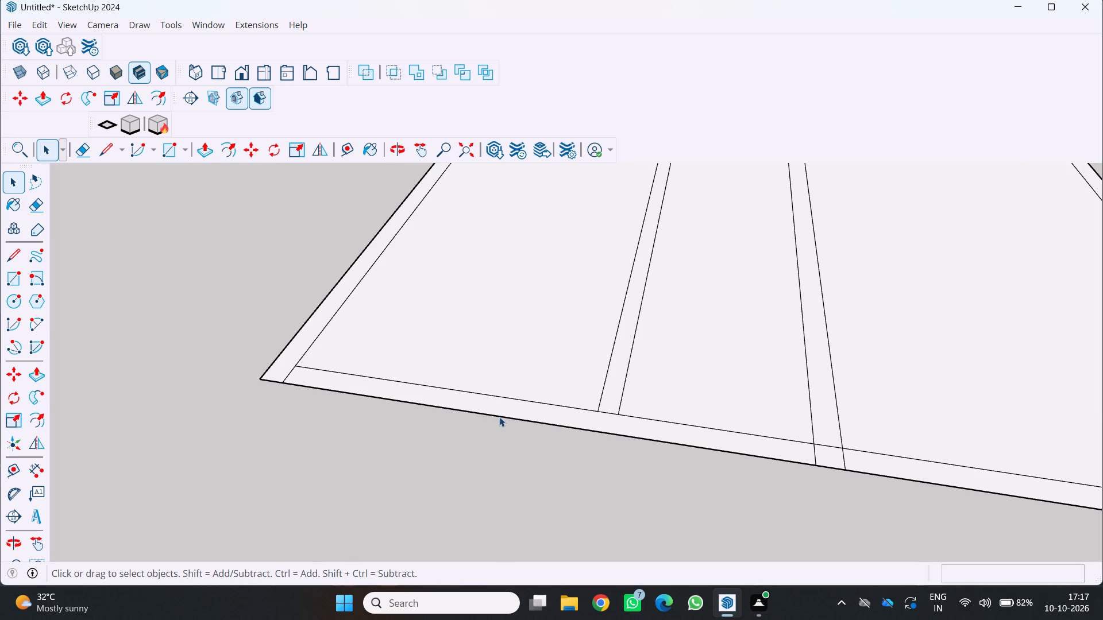
pyautogui.click(495, 415)
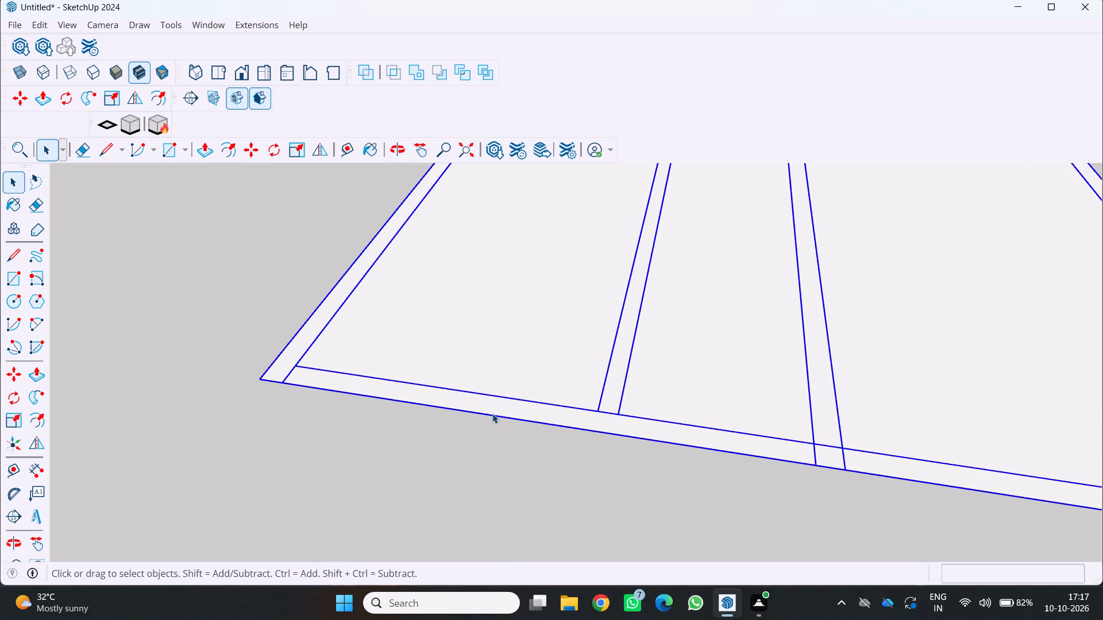
pyautogui.doubleClick(492, 413)
pyautogui.click(492, 413)
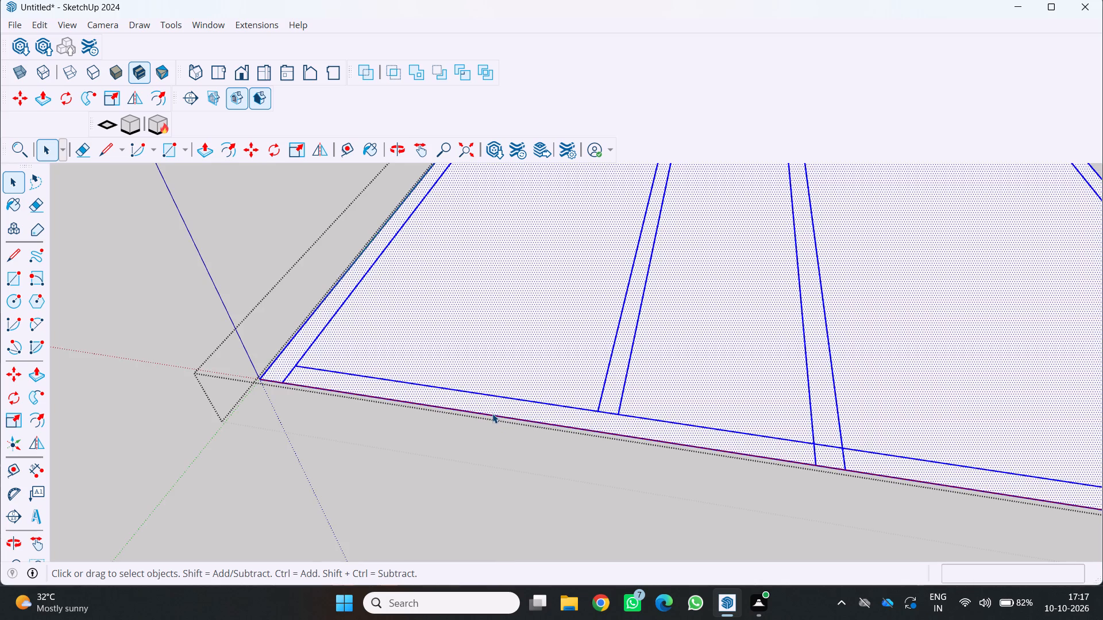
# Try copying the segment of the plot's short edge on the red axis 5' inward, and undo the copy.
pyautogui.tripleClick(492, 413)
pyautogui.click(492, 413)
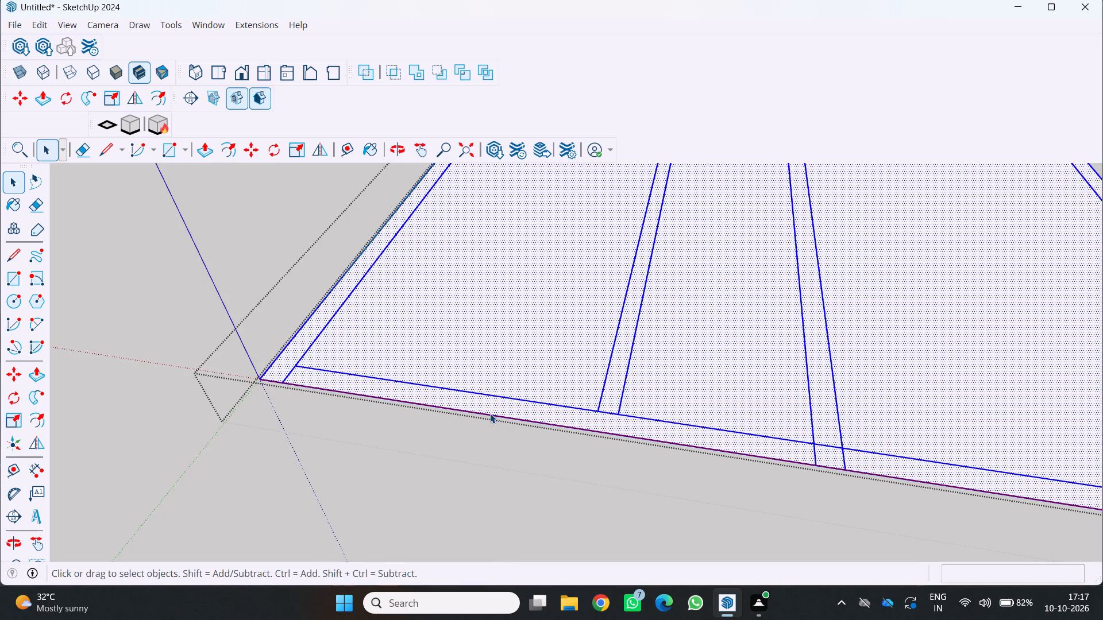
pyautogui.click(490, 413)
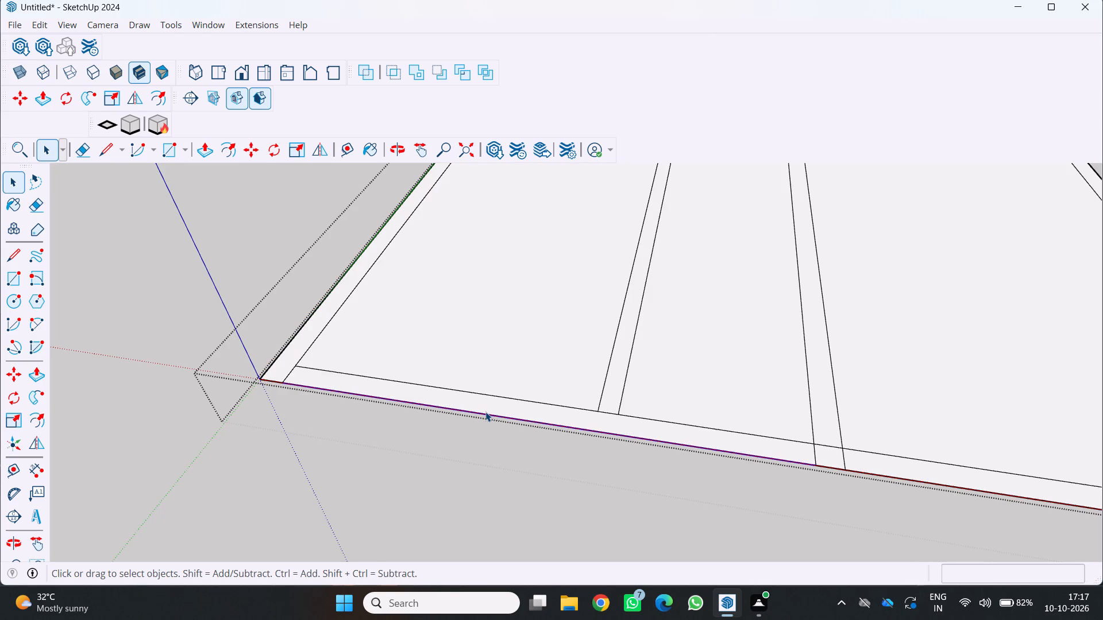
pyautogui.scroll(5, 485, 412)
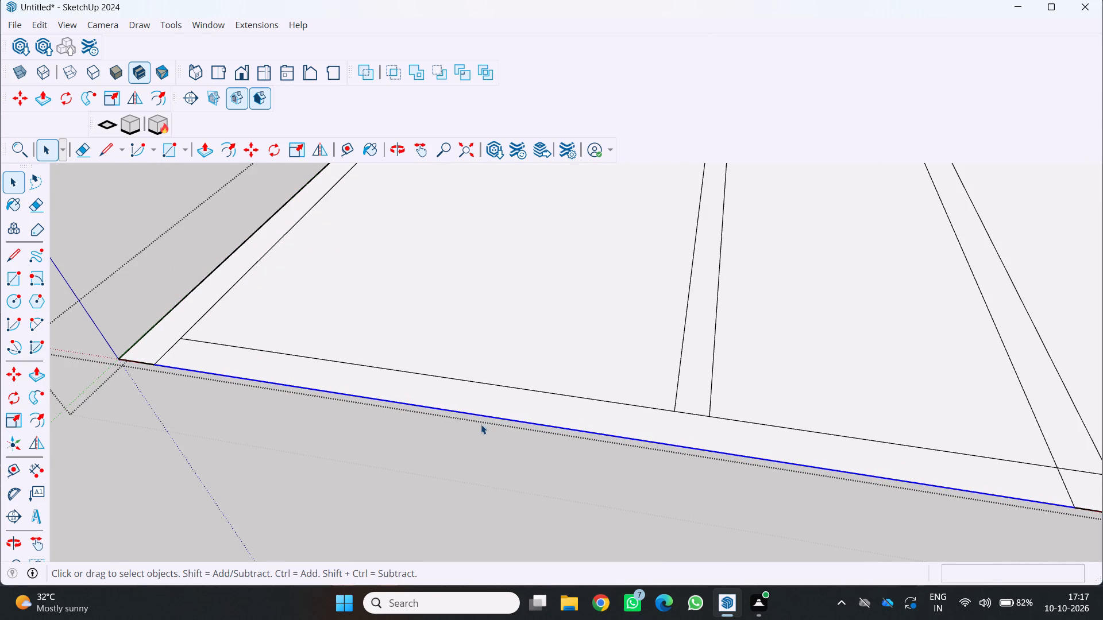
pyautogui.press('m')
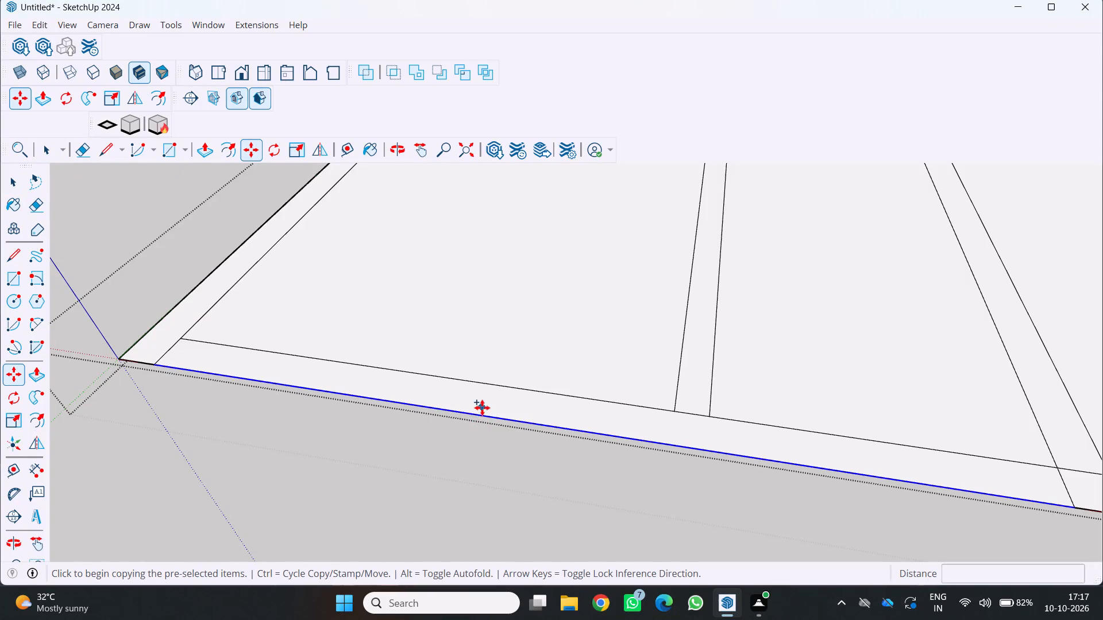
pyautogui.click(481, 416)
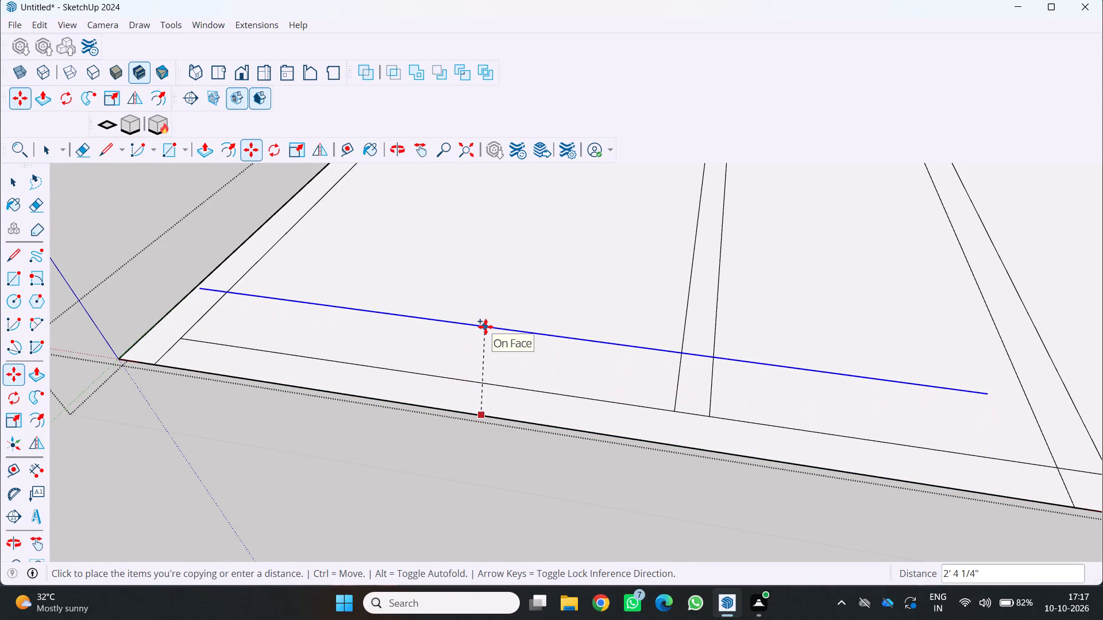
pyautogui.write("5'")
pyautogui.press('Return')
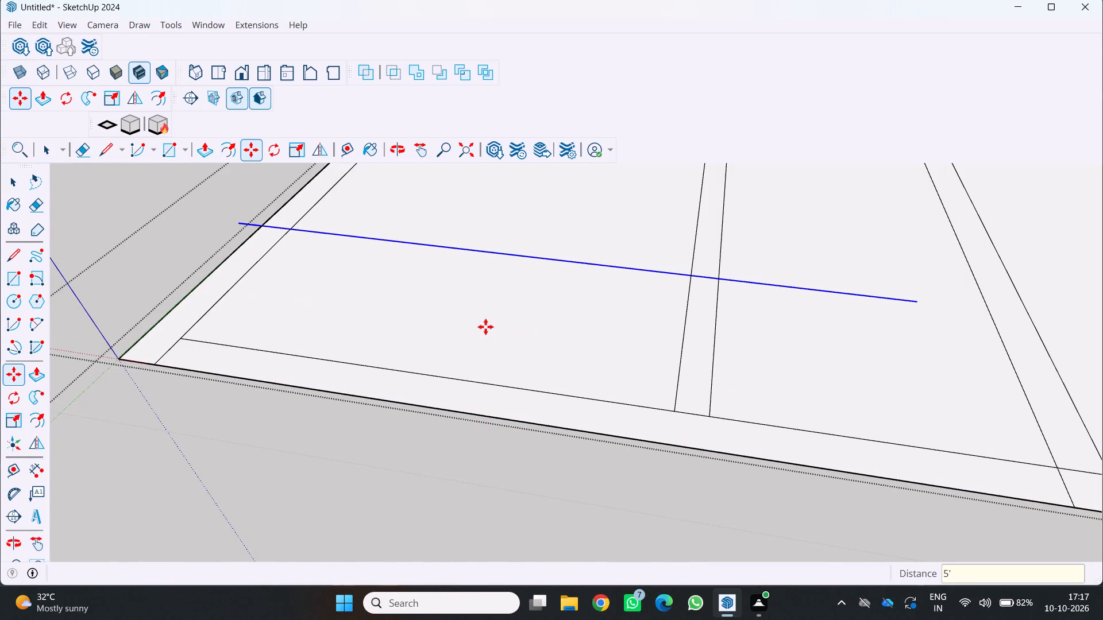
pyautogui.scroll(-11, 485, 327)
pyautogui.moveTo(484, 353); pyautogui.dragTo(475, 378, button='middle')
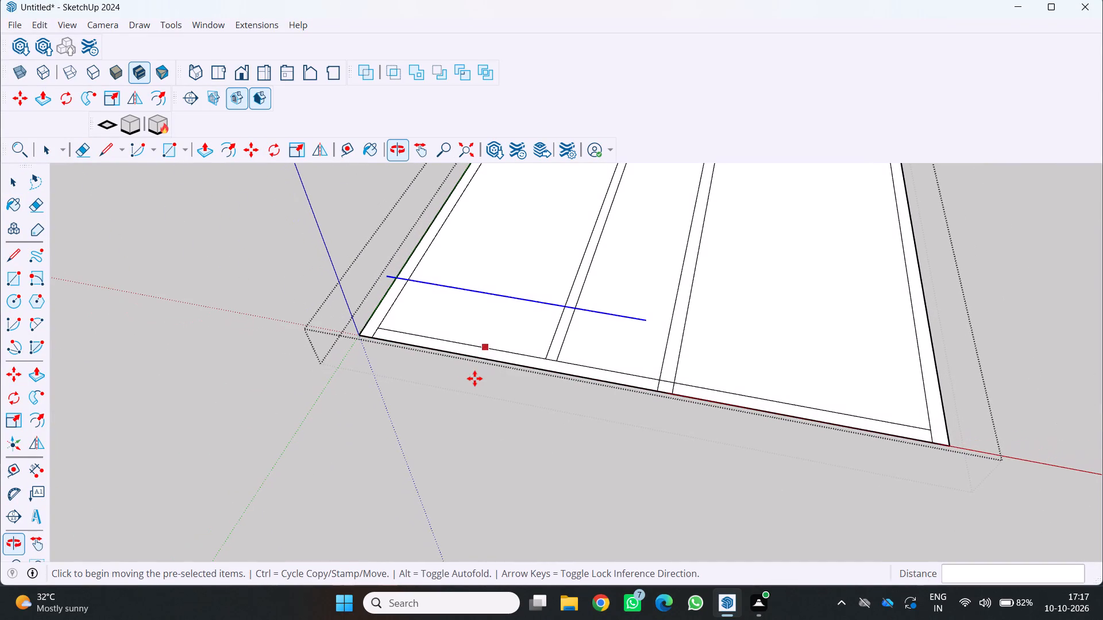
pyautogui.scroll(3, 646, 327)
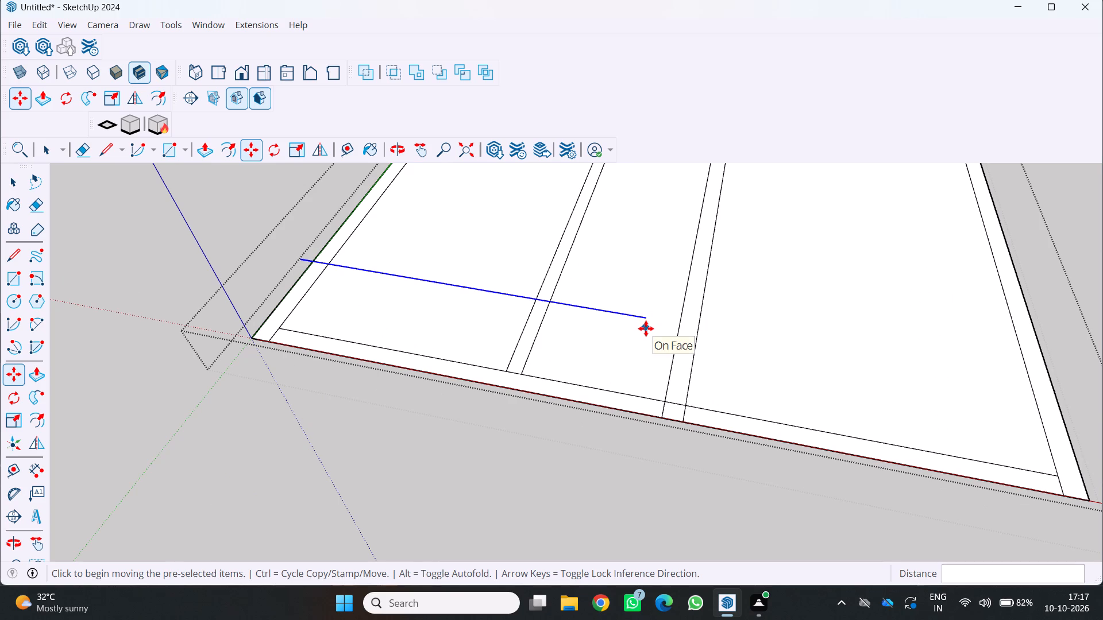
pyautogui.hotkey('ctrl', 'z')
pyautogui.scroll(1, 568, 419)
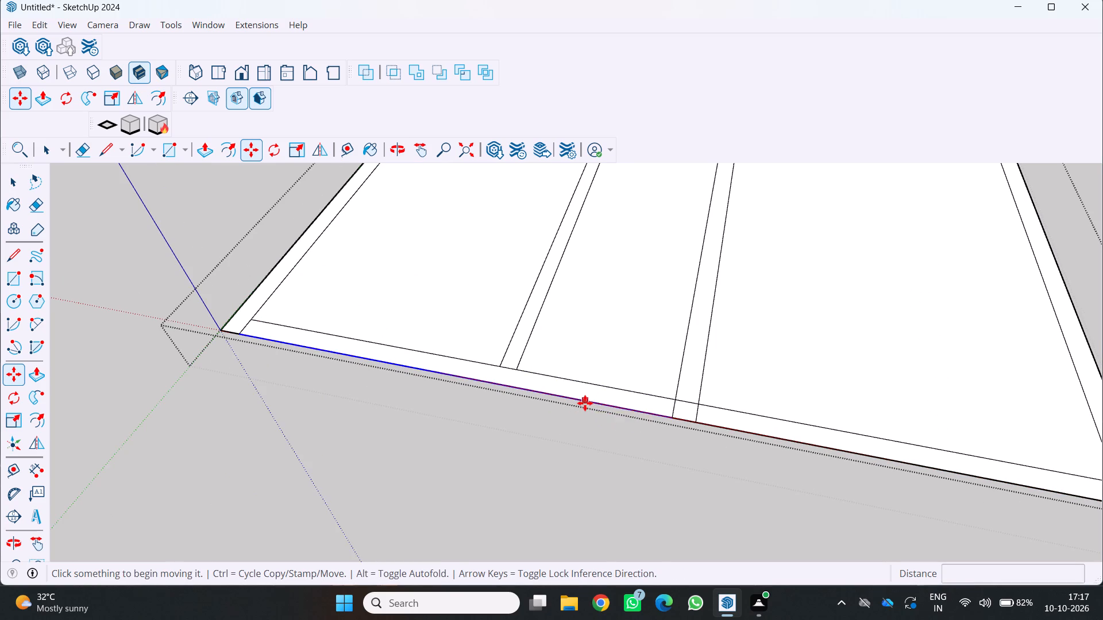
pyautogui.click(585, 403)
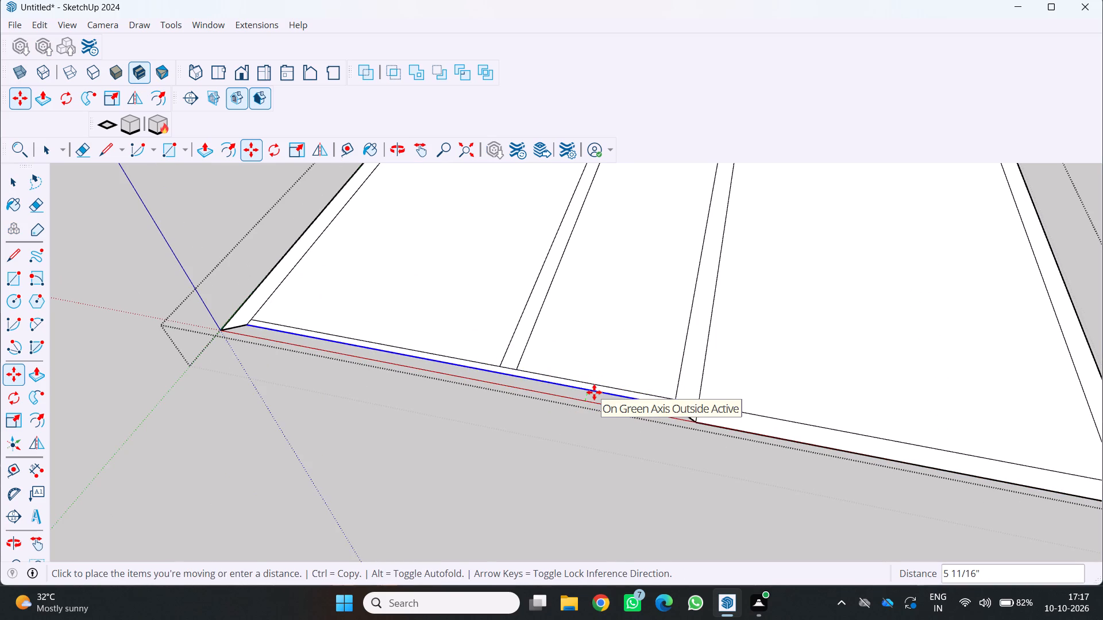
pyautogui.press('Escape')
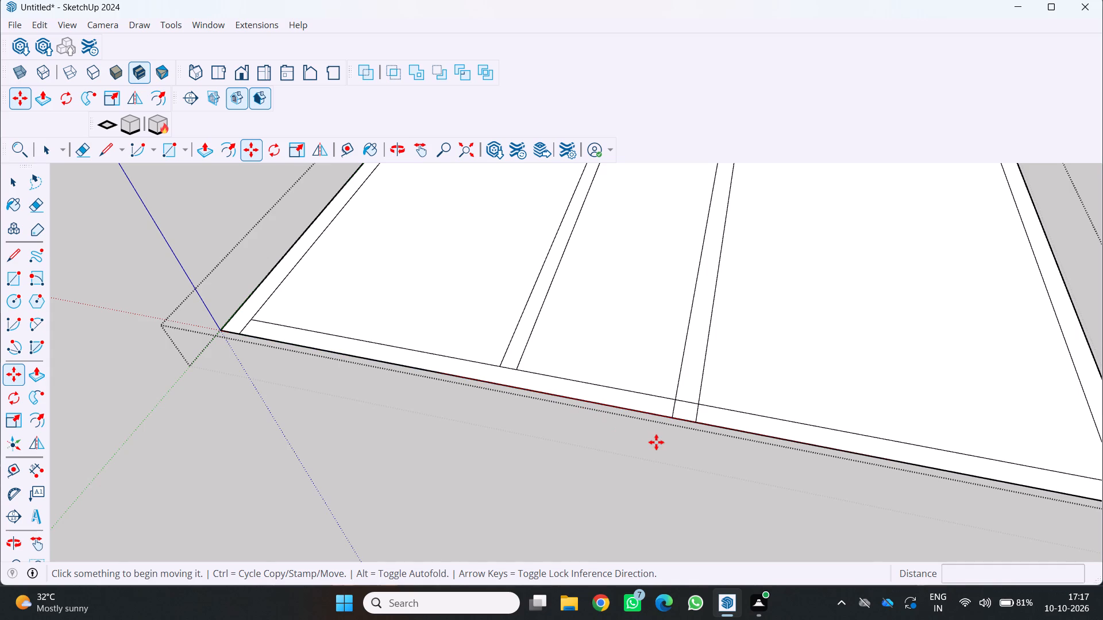
# Erase the ends of the second partition's lines and the adjacent long inner wall line that run past the inner wall line at the red-axis edge.
pyautogui.scroll(4, 656, 442)
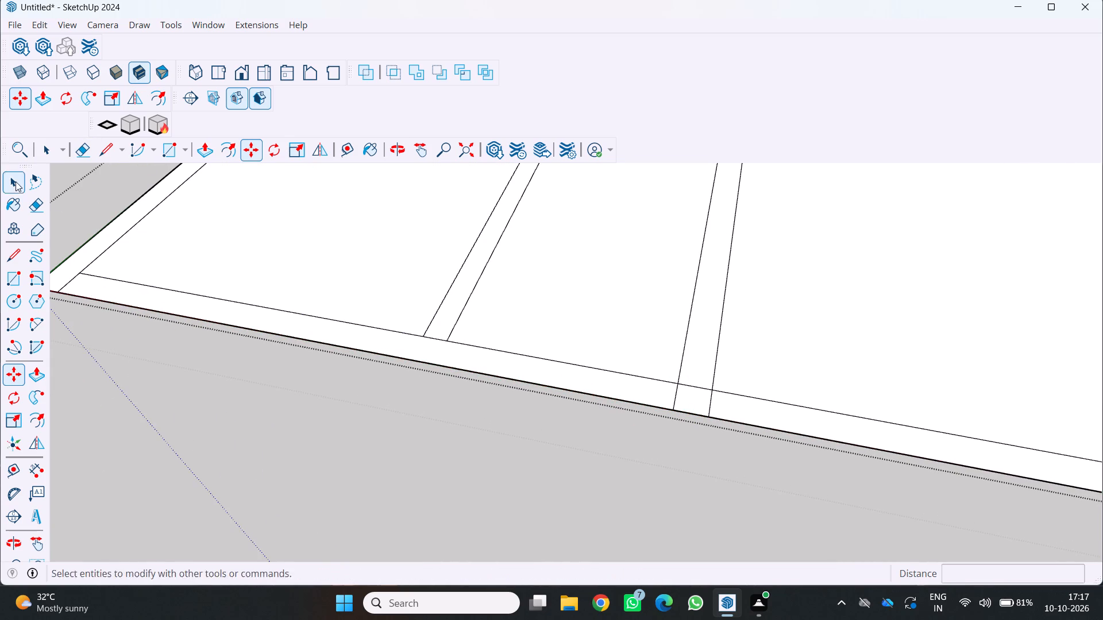
pyautogui.click(37, 201)
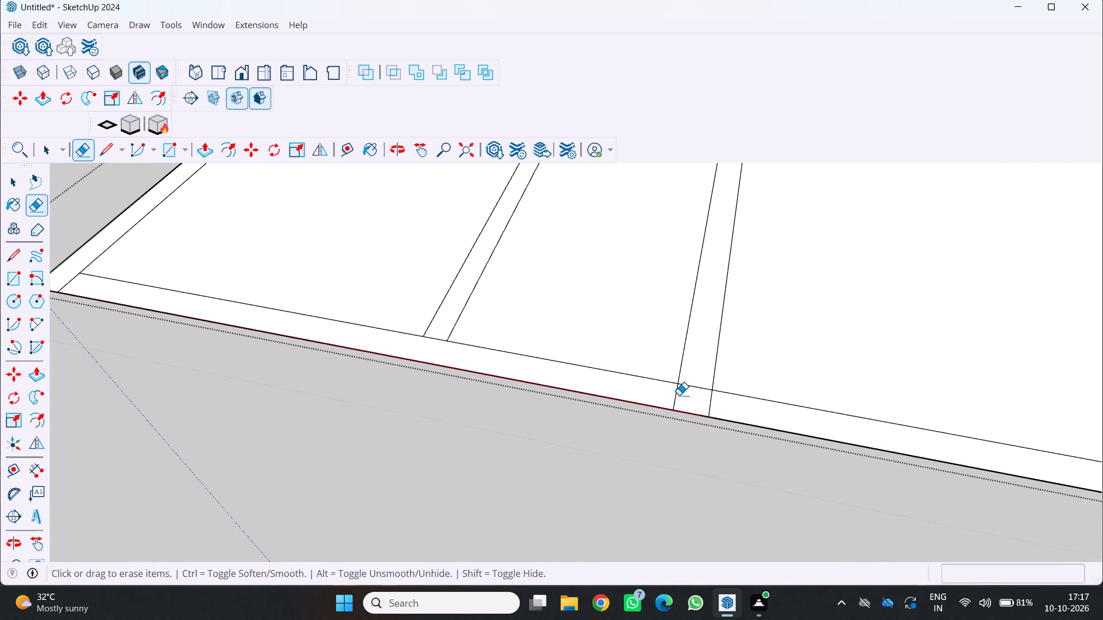
pyautogui.click(679, 395)
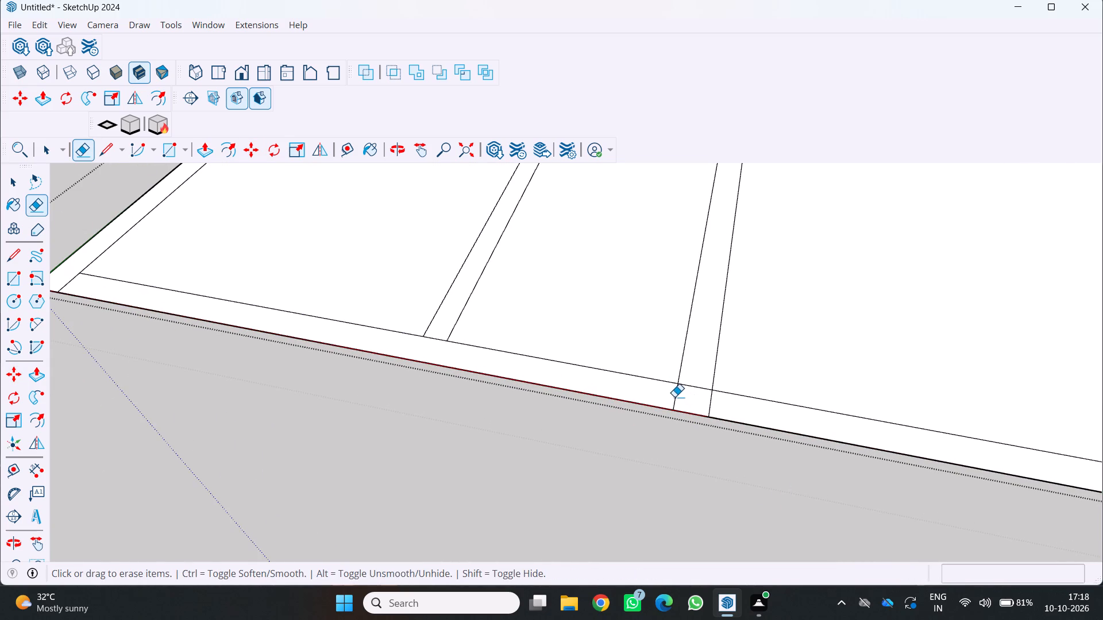
pyautogui.click(674, 397)
pyautogui.click(711, 407)
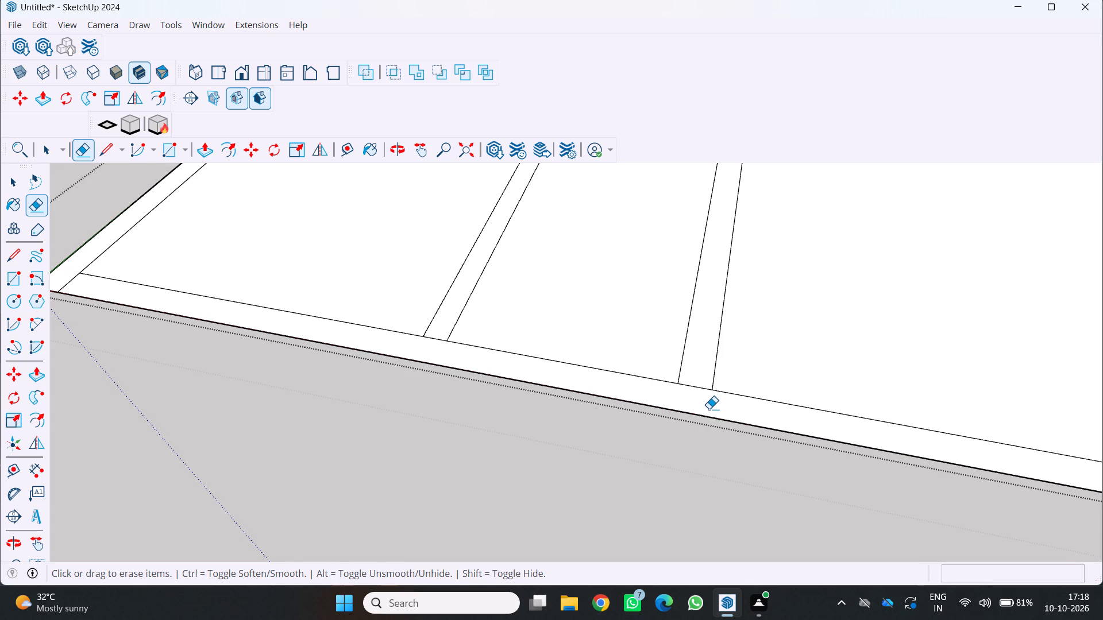
pyautogui.scroll(-10, 708, 413)
pyautogui.scroll(8, 961, 489)
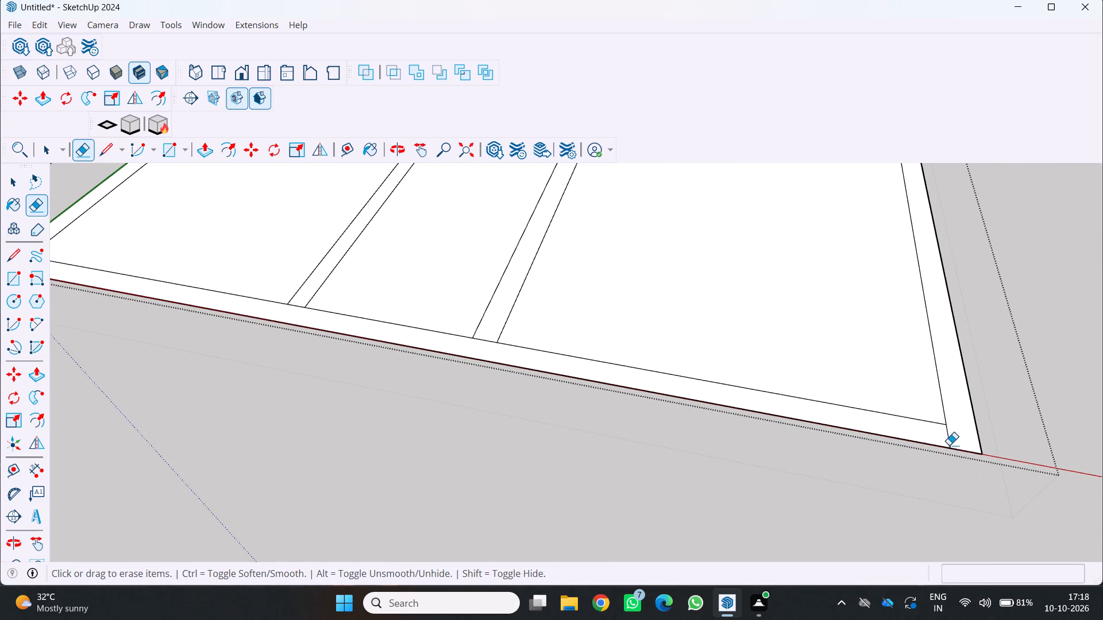
pyautogui.click(947, 437)
pyautogui.scroll(-3, 705, 492)
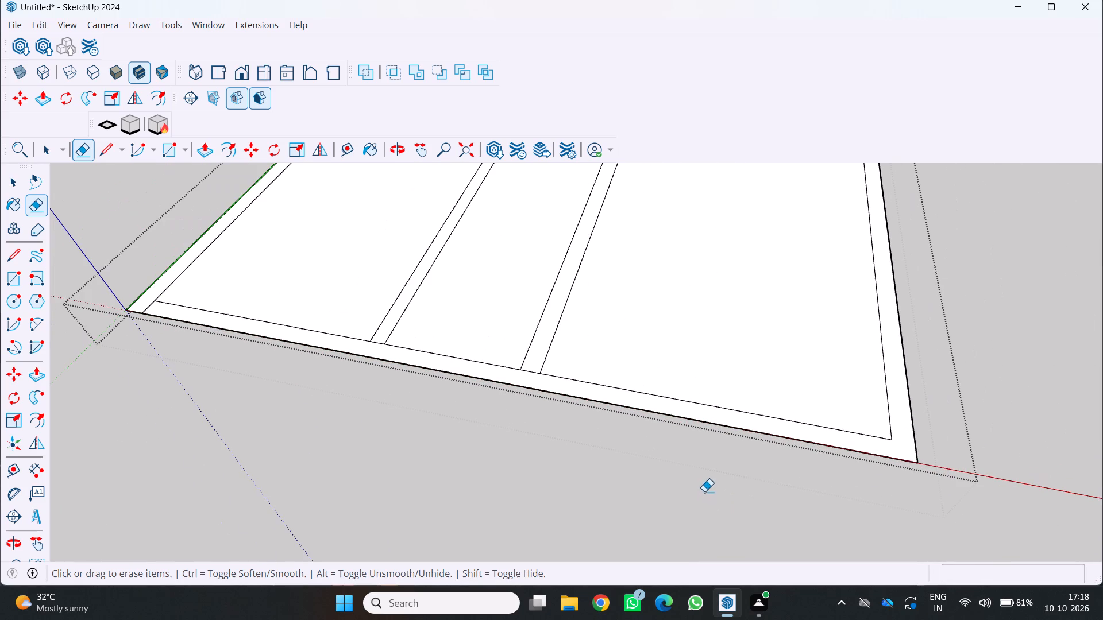
pyautogui.press('space')
pyautogui.scroll(5, 555, 424)
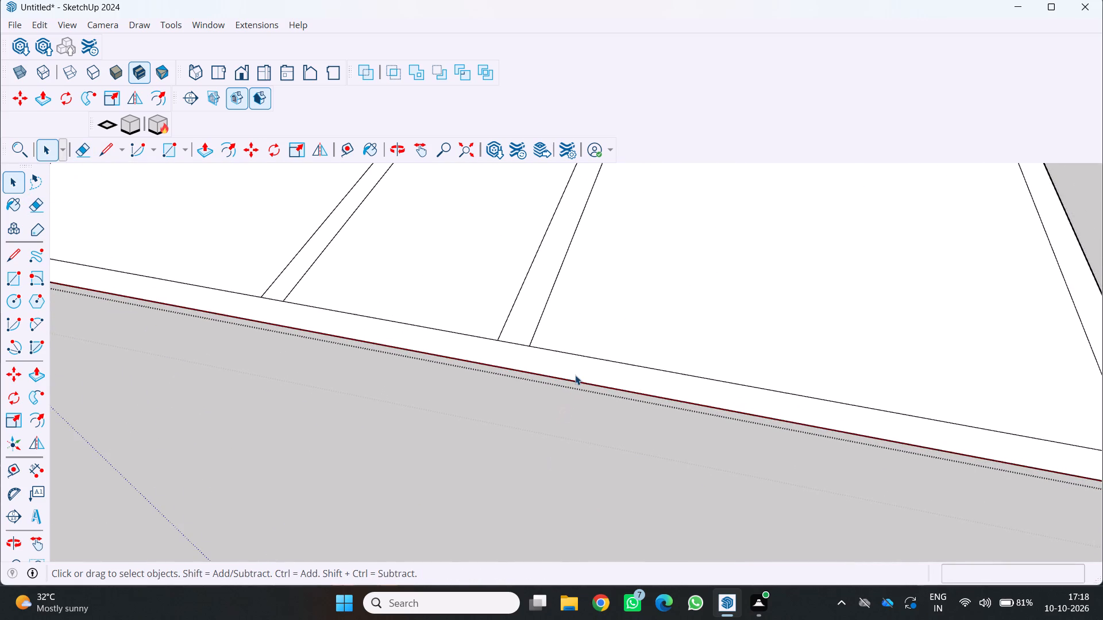
# Copy the plot's short edge on the red axis 5' inward as a cross-wall line.
pyautogui.click(579, 380)
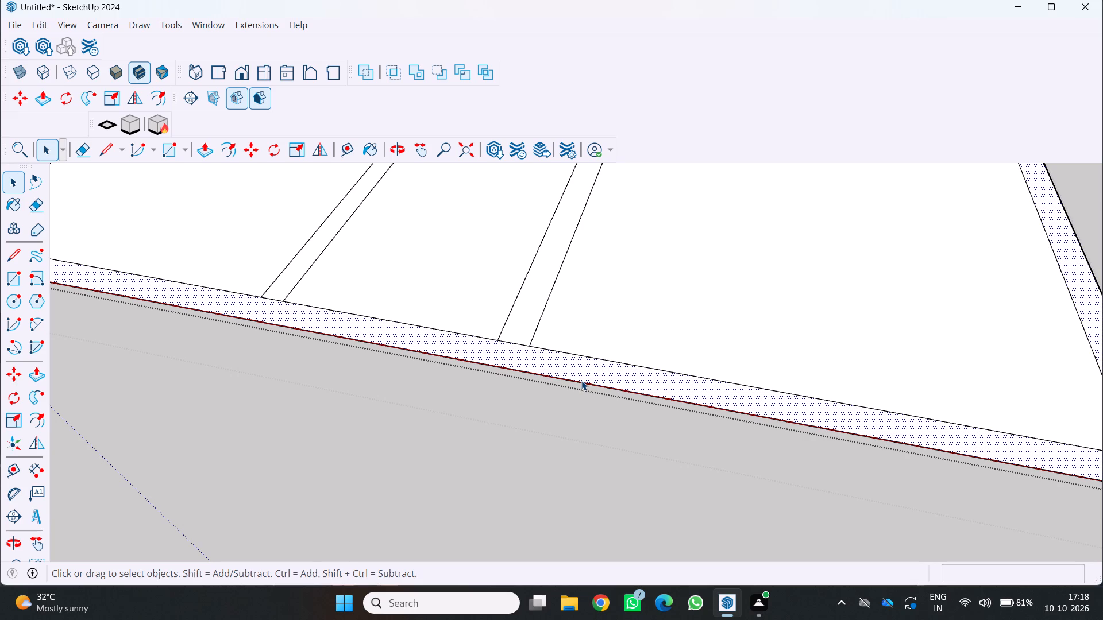
pyautogui.click(582, 381)
pyautogui.scroll(-4, 551, 393)
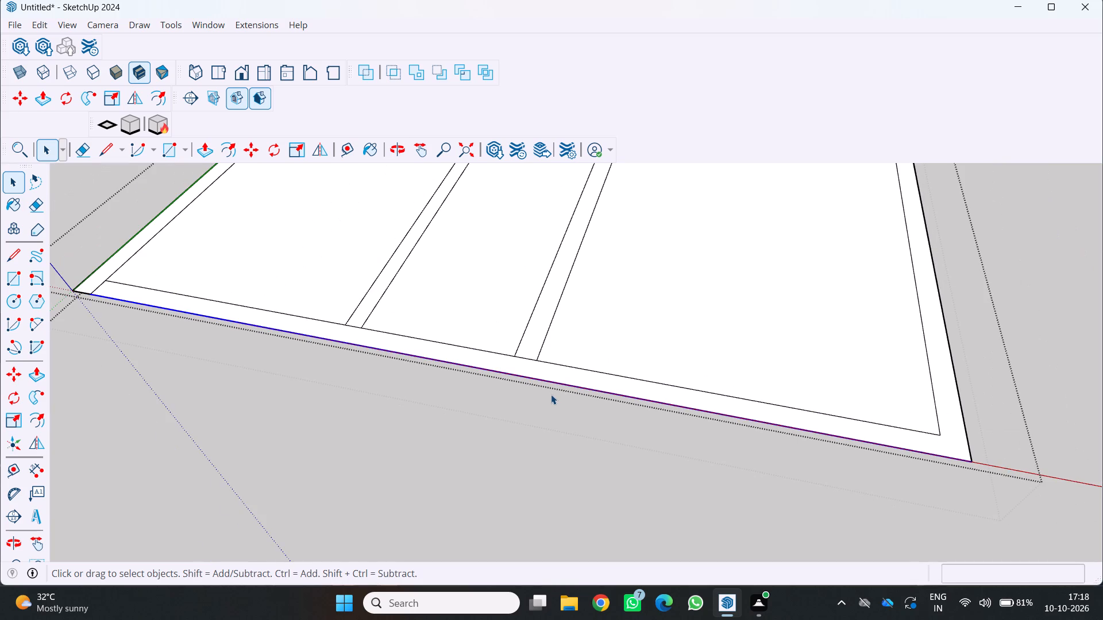
pyautogui.press('m')
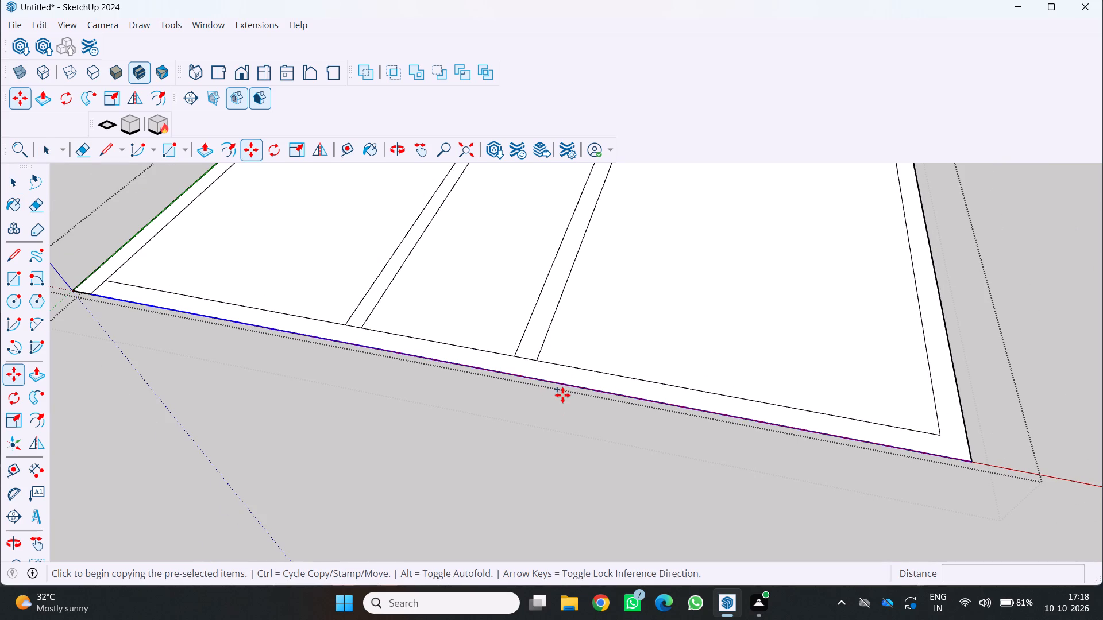
pyautogui.click(565, 381)
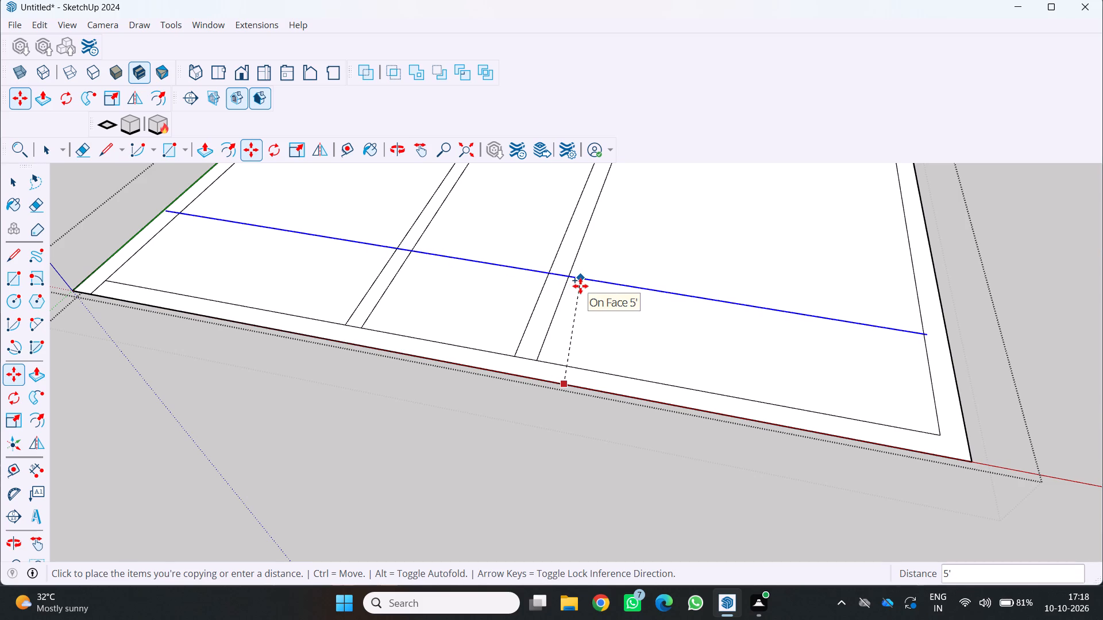
pyautogui.write("5'")
pyautogui.press('Return')
# Copy the new cross-wall line 9" further inward for the wall's thickness.
pyautogui.scroll(-4, 580, 286)
pyautogui.moveTo(577, 288); pyautogui.dragTo(607, 317, button='middle')
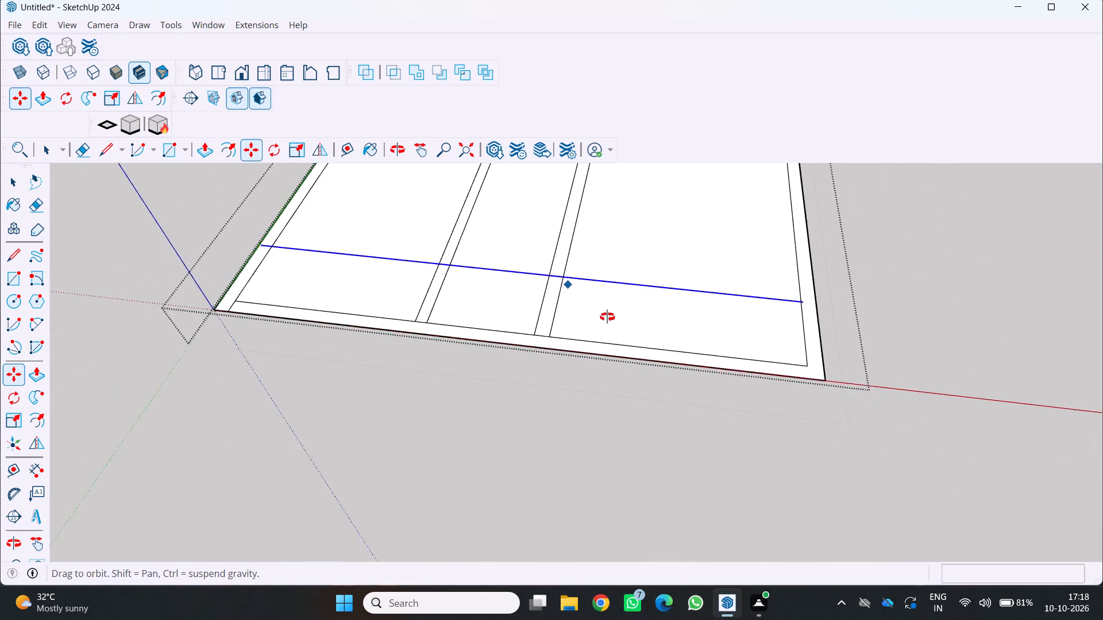
pyautogui.moveTo(607, 317); pyautogui.dragTo(608, 351, button='middle')
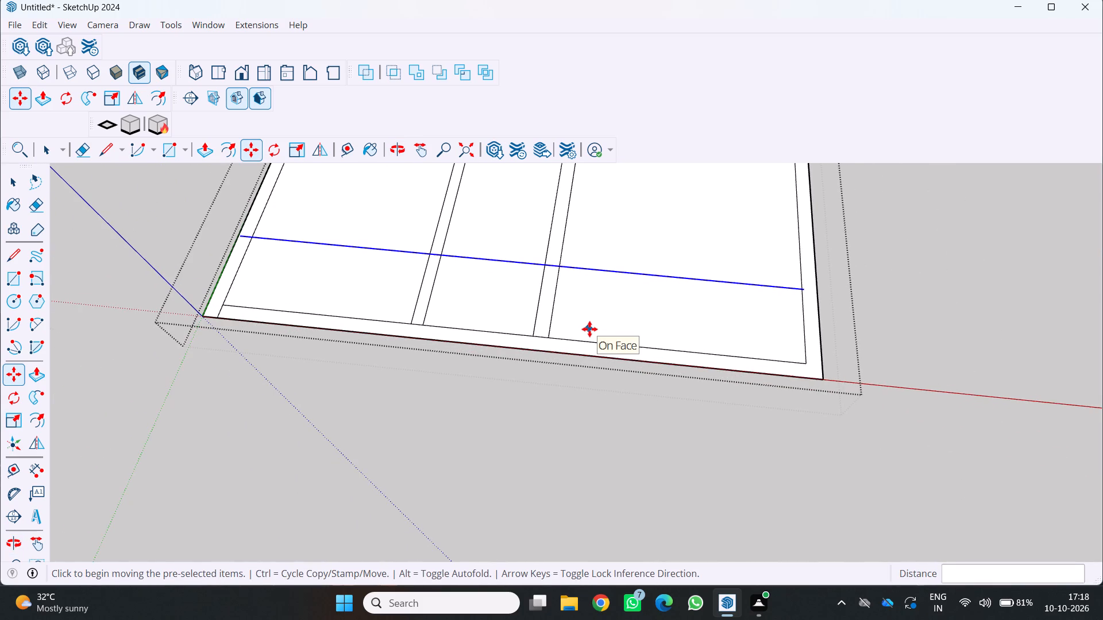
pyautogui.click(599, 272)
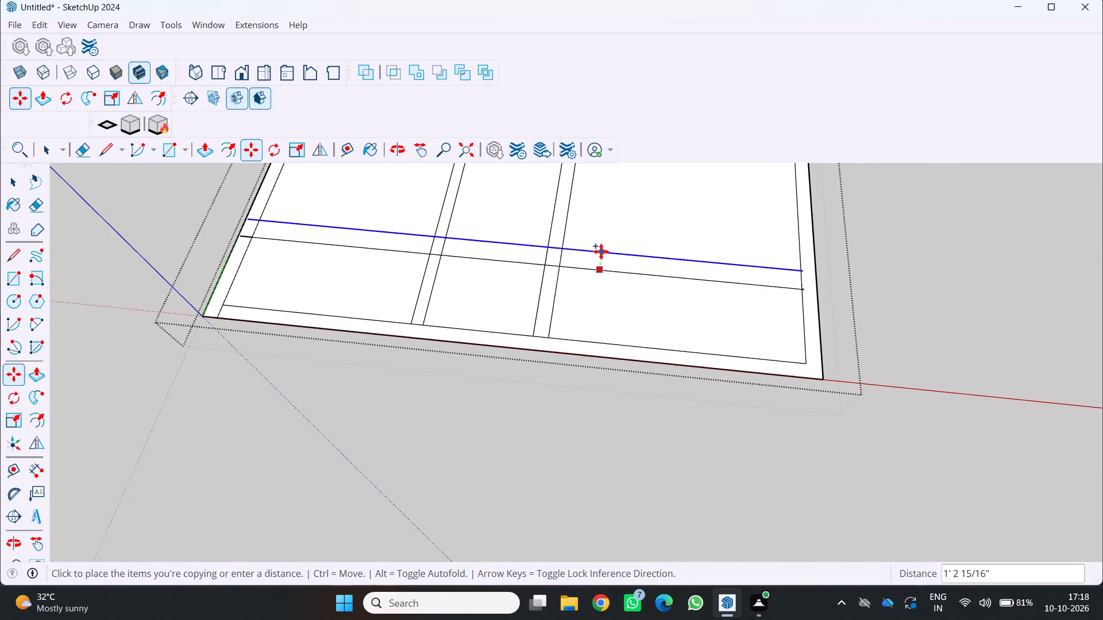
pyautogui.press('9')
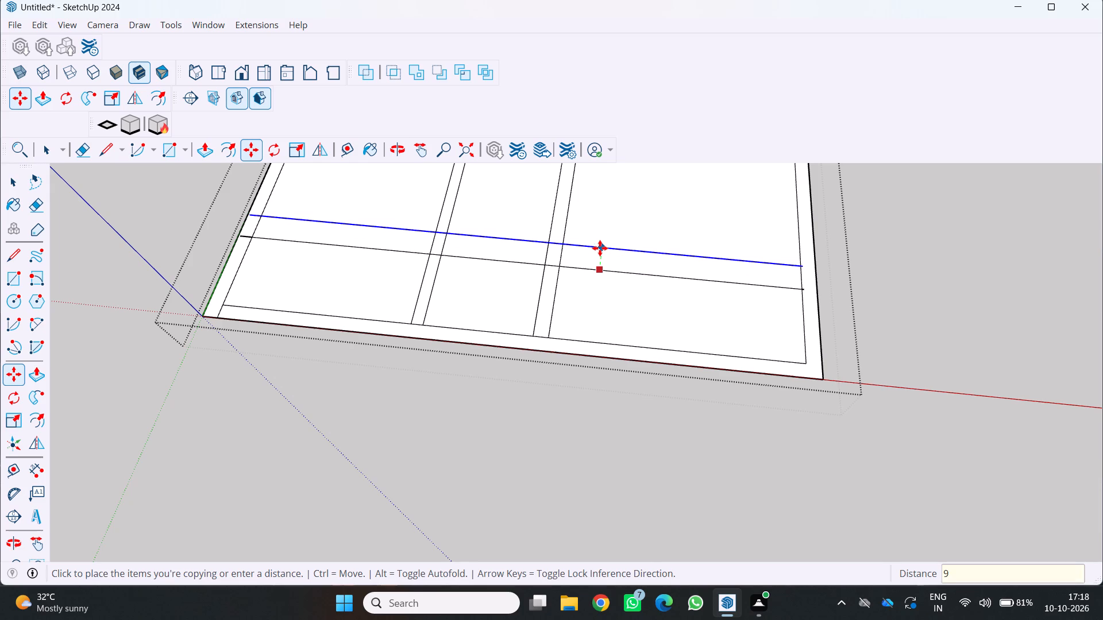
pyautogui.press('Return')
# Erase the ends of both cross-wall lines that run past the inner wall lines along the plot's two long sides.
pyautogui.scroll(-4, 601, 251)
pyautogui.middleClick(603, 270)
pyautogui.moveTo(607, 272); pyautogui.dragTo(655, 278, button='middle')
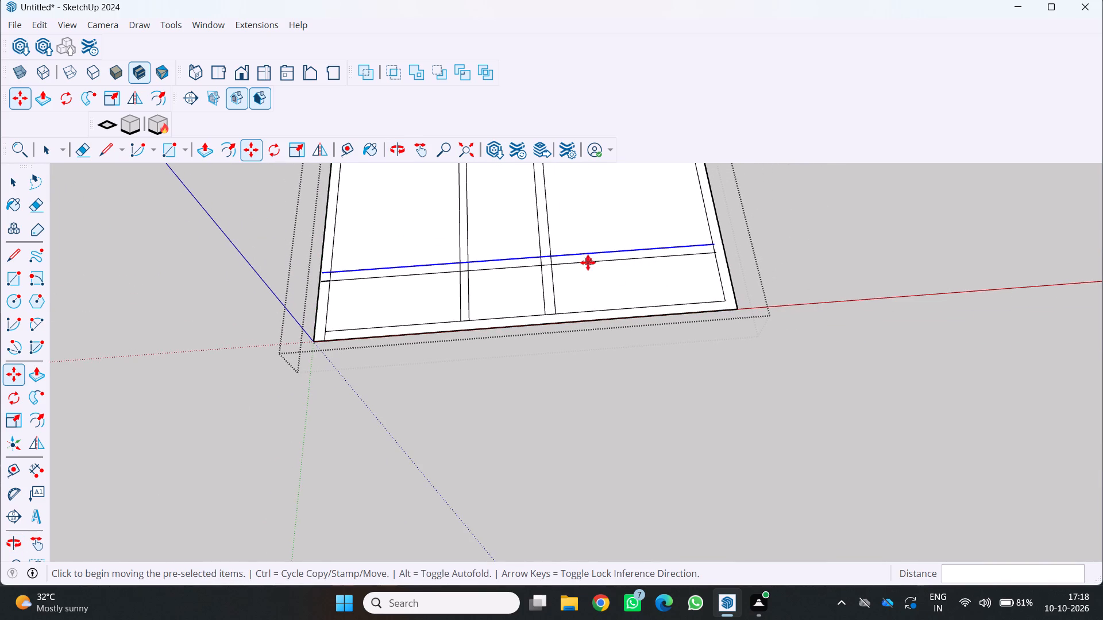
pyautogui.scroll(-3, 587, 263)
pyautogui.moveTo(576, 278); pyautogui.dragTo(531, 232, button='middle')
pyautogui.middleClick(530, 231)
pyautogui.middleClick(529, 230)
pyautogui.scroll(2, 576, 236)
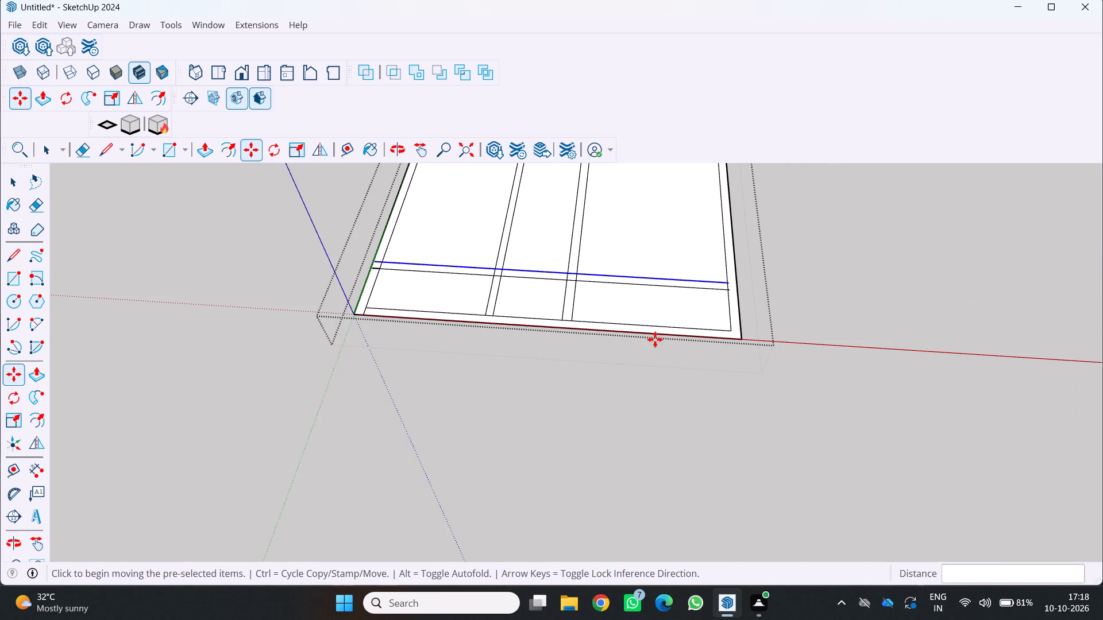
pyautogui.scroll(1, 512, 242)
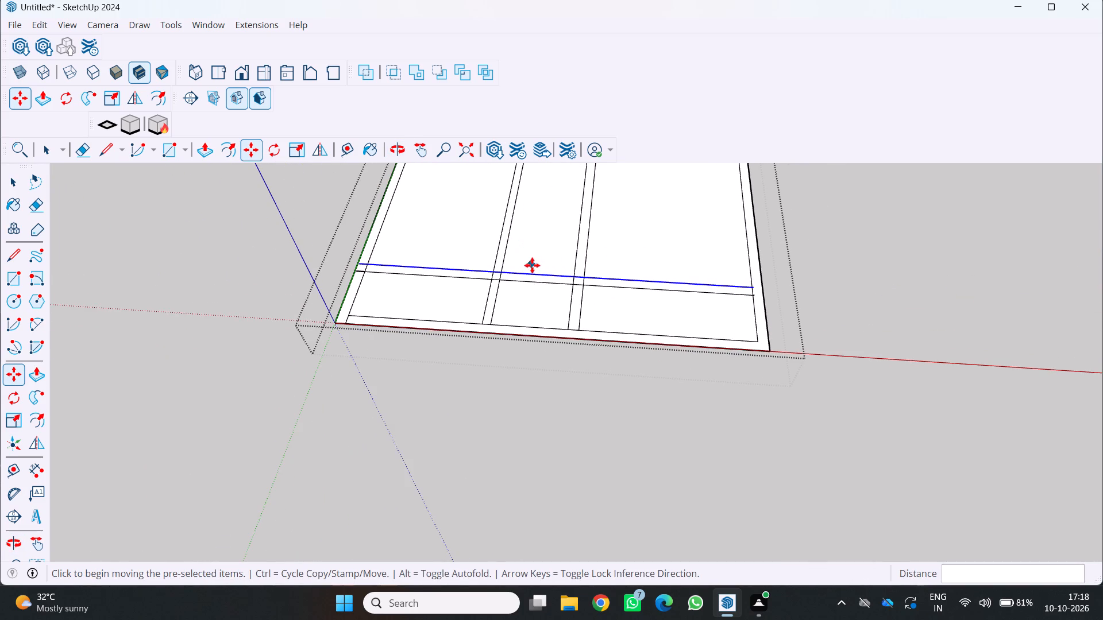
pyautogui.scroll(-1, 536, 268)
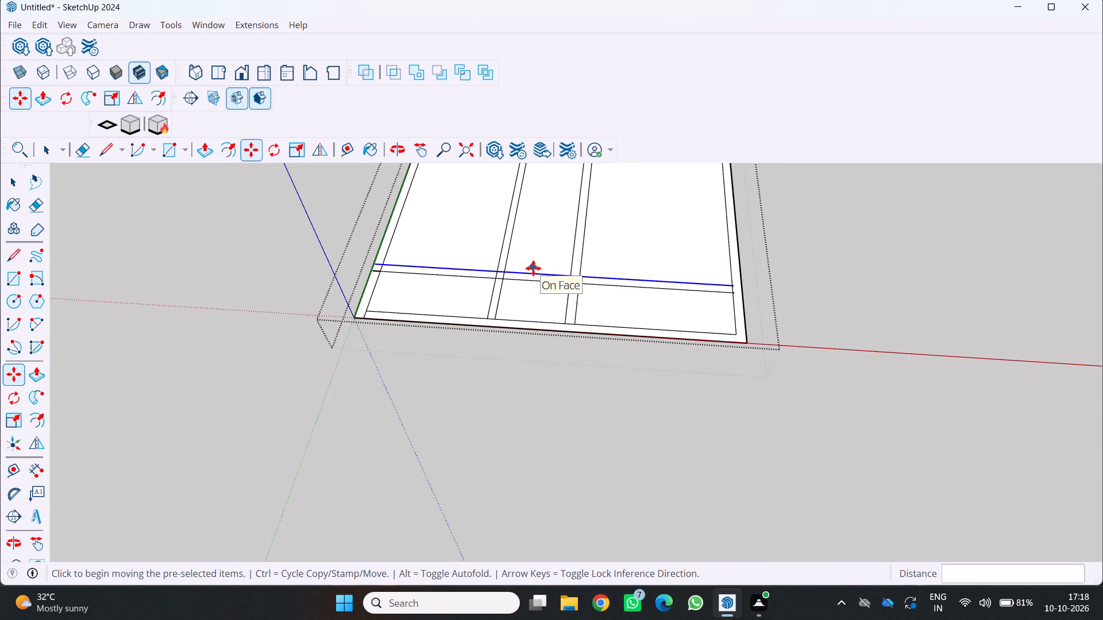
pyautogui.click(34, 201)
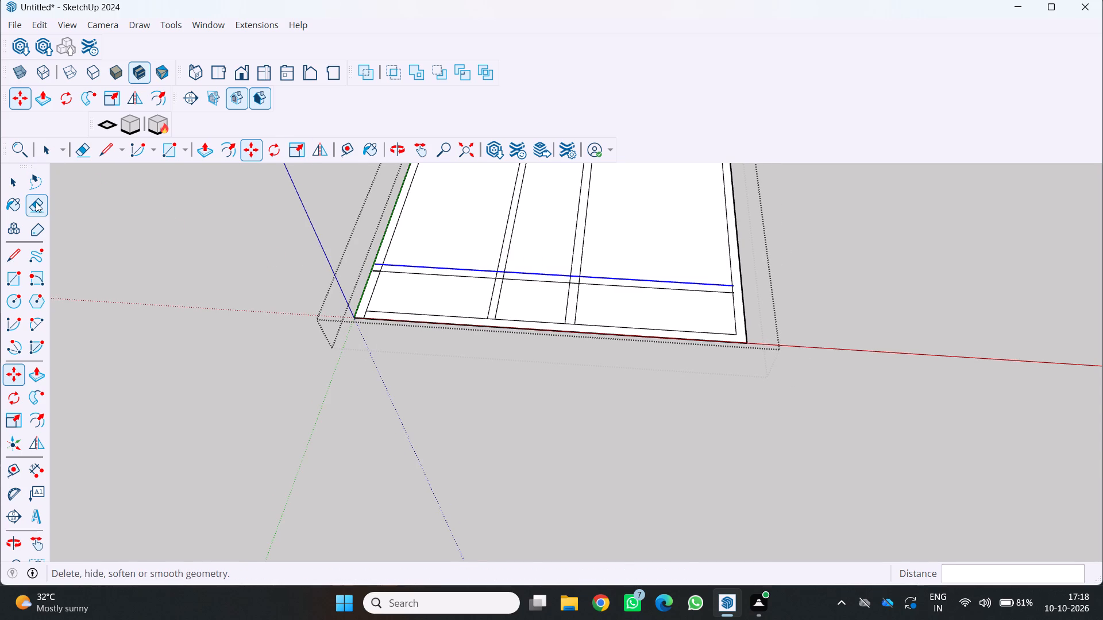
pyautogui.scroll(10, 391, 249)
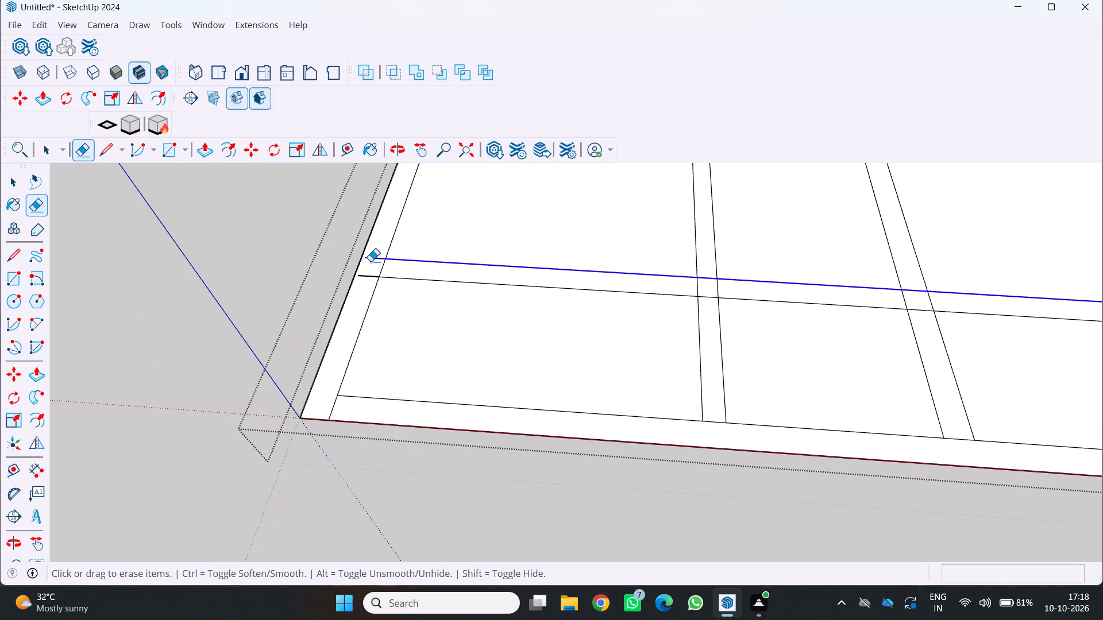
pyautogui.click(371, 257)
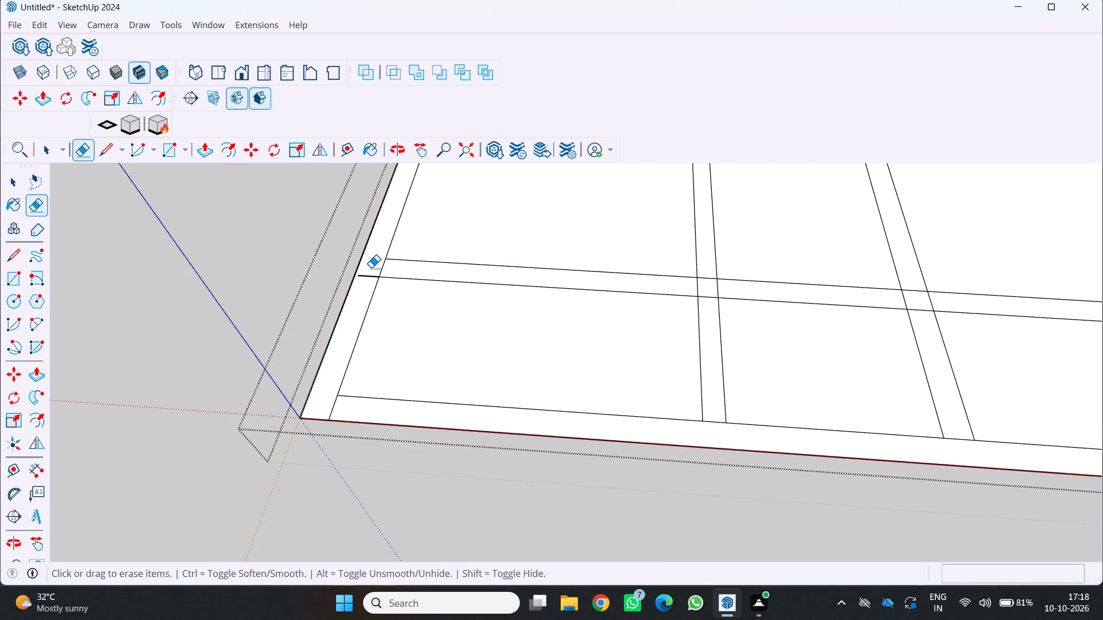
pyautogui.click(373, 276)
pyautogui.scroll(-5, 371, 276)
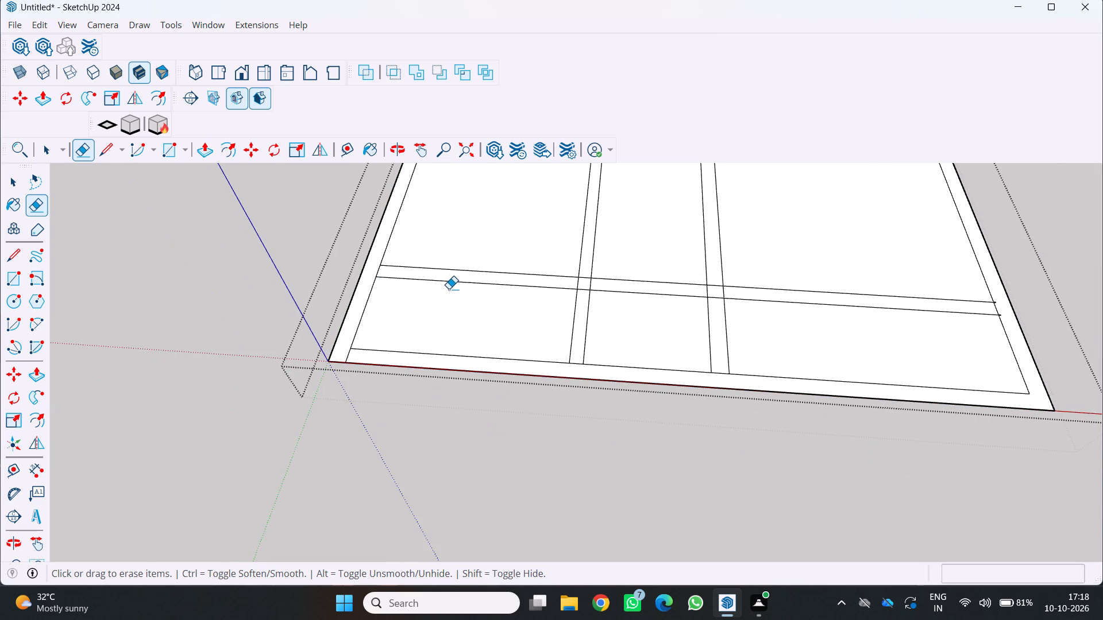
pyautogui.scroll(6, 1032, 340)
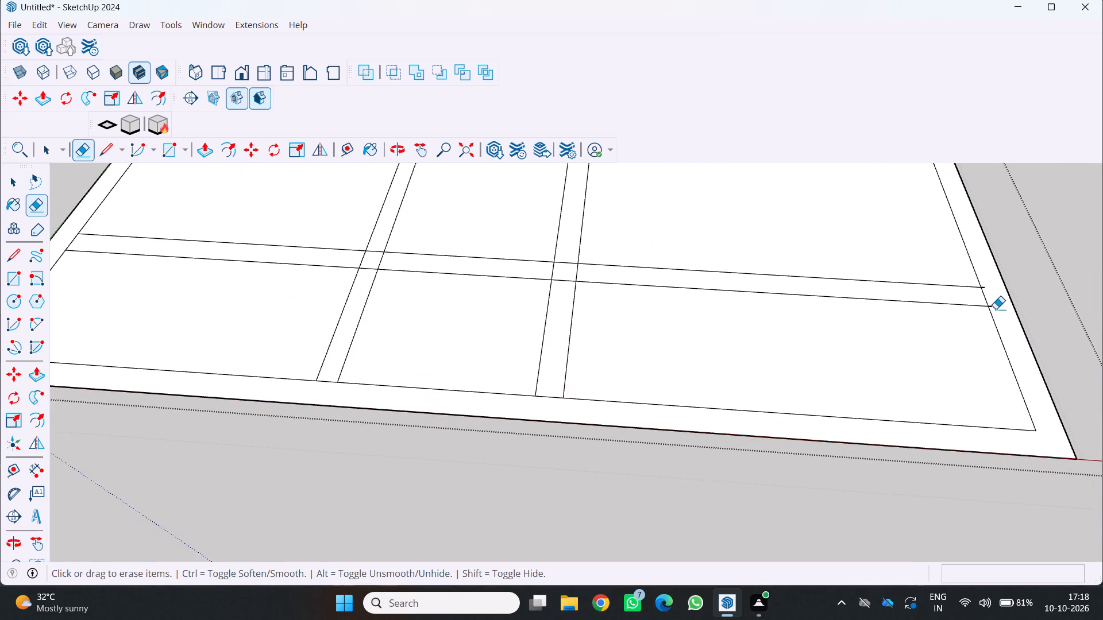
pyautogui.scroll(4, 996, 309)
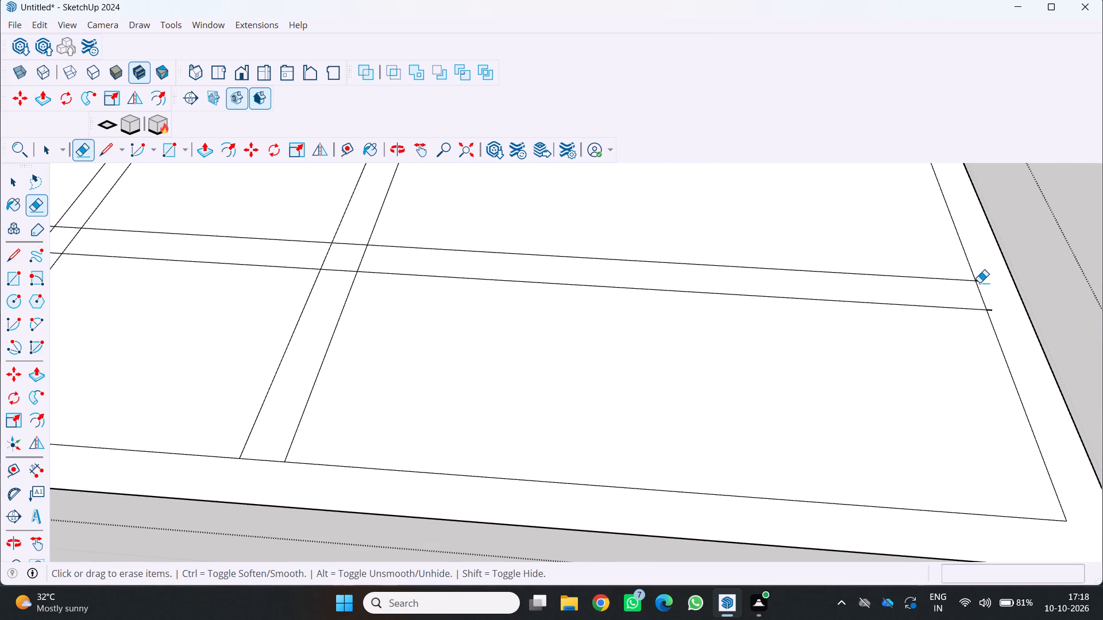
pyautogui.click(979, 282)
pyautogui.click(992, 311)
# Erase the cross-wall lines between the two lengthwise partitions, inside the partition farther from the green axis, and across the room beyond it.
pyautogui.scroll(-5, 940, 312)
pyautogui.scroll(-1, 794, 342)
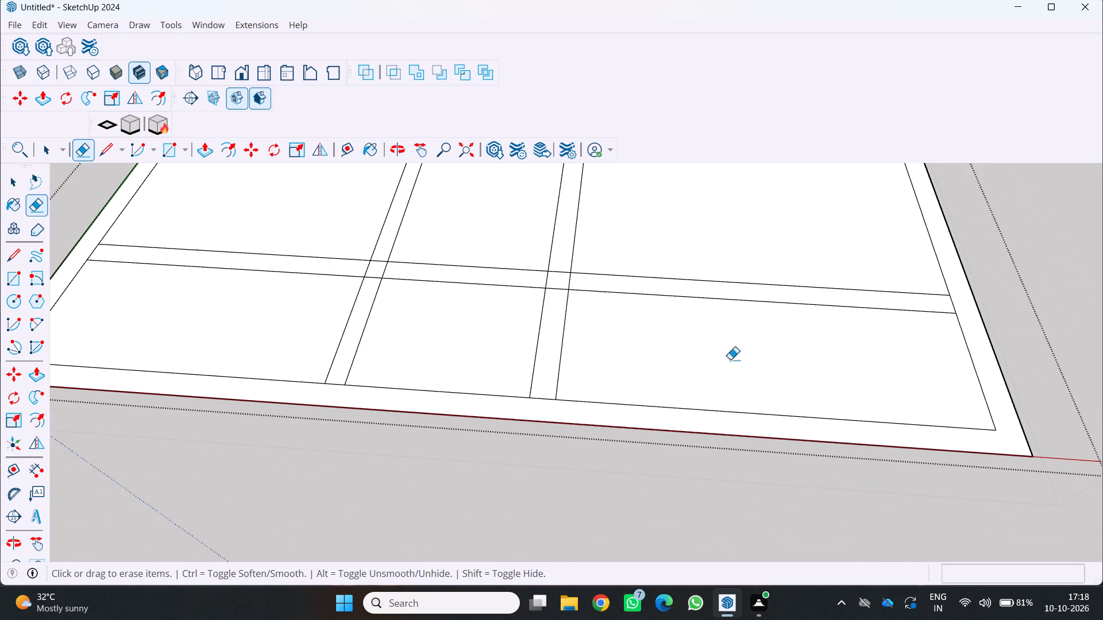
pyautogui.click(406, 265)
pyautogui.click(411, 283)
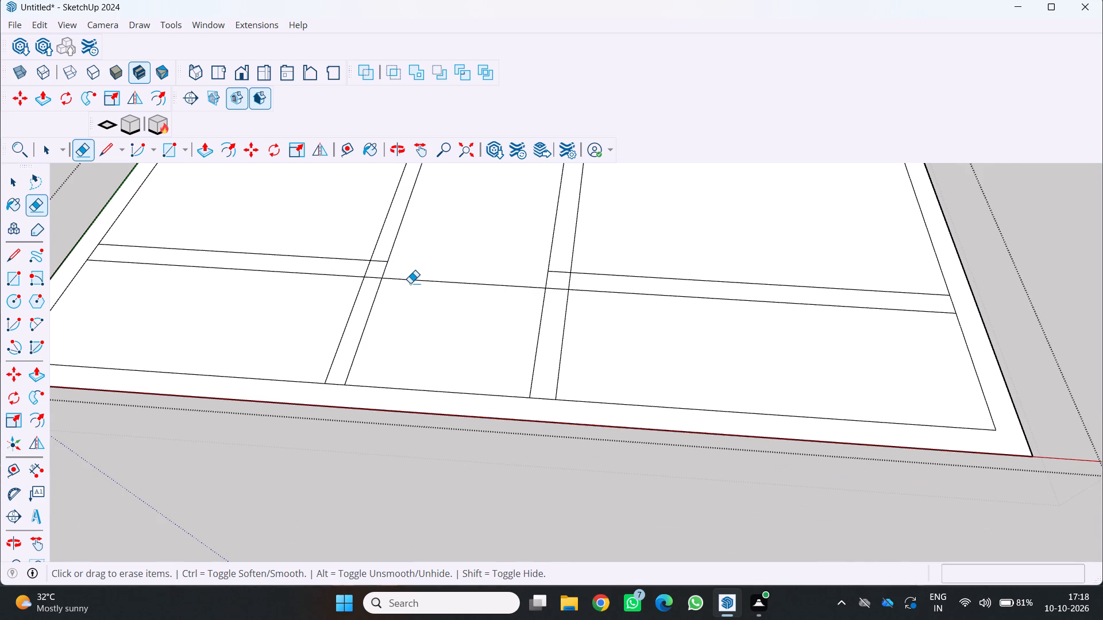
pyautogui.click(410, 282)
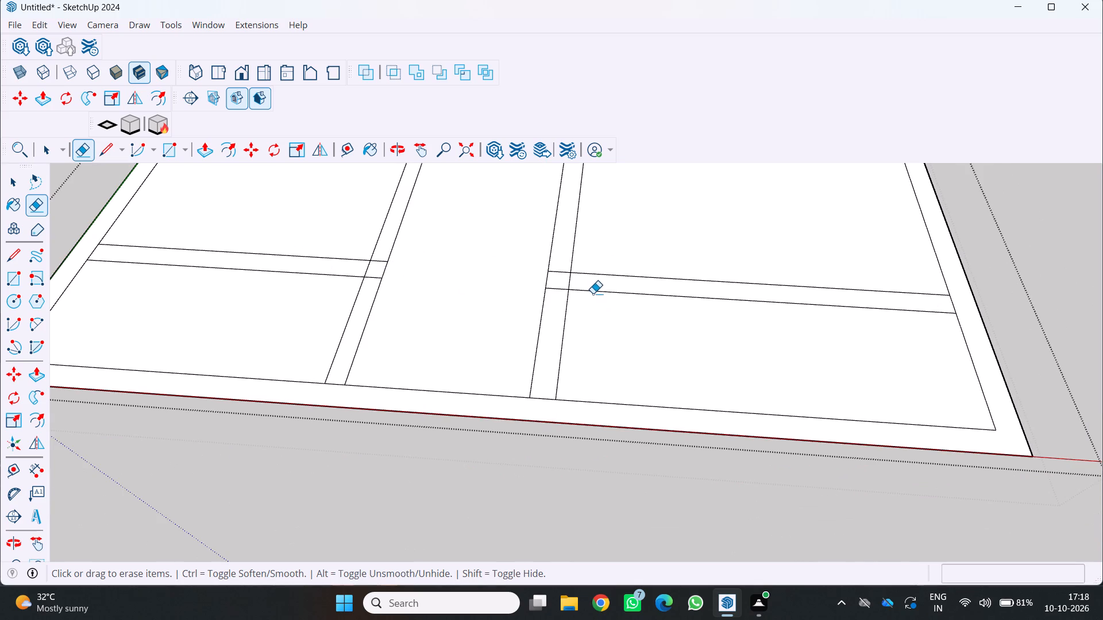
pyautogui.click(591, 292)
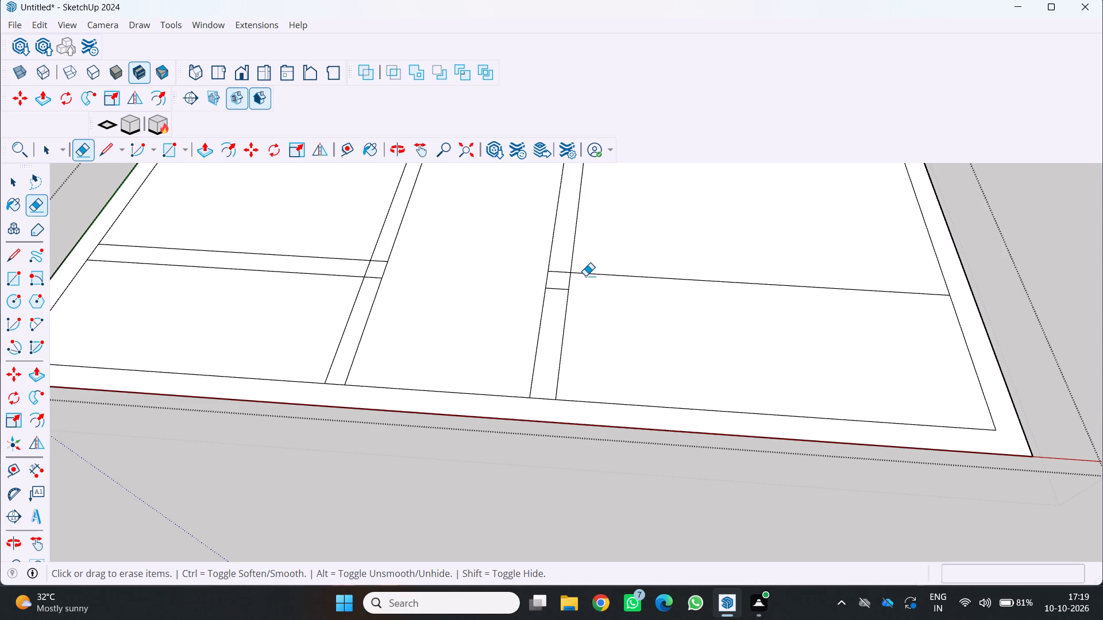
pyautogui.click(585, 276)
pyautogui.click(560, 273)
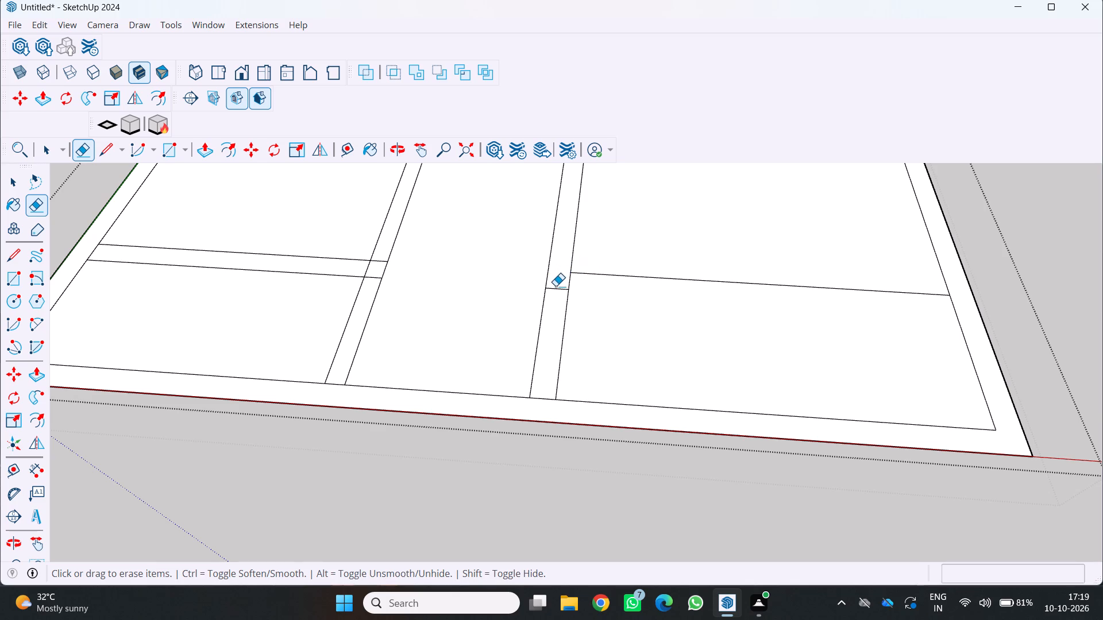
pyautogui.click(556, 289)
pyautogui.click(591, 273)
# Erase the two short cross-wall line pieces inside the lengthwise partition nearer the green axis.
pyautogui.scroll(-2, 591, 273)
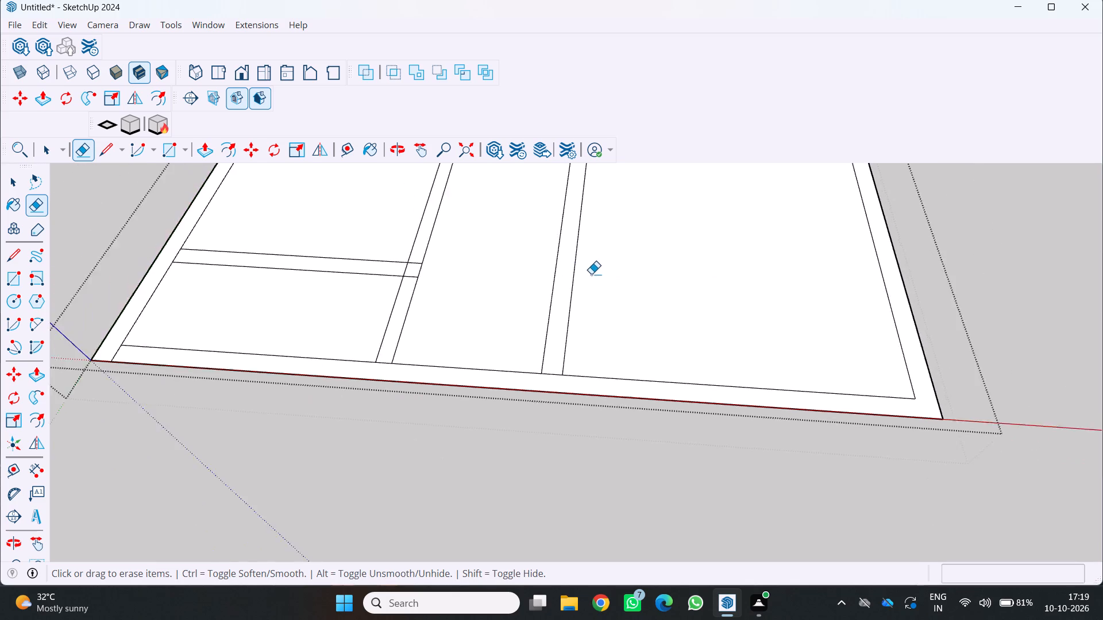
pyautogui.scroll(-5, 591, 274)
pyautogui.middleClick(449, 313)
pyautogui.moveTo(449, 313); pyautogui.dragTo(357, 249, button='middle')
pyautogui.middleClick(357, 249)
pyautogui.scroll(6, 574, 346)
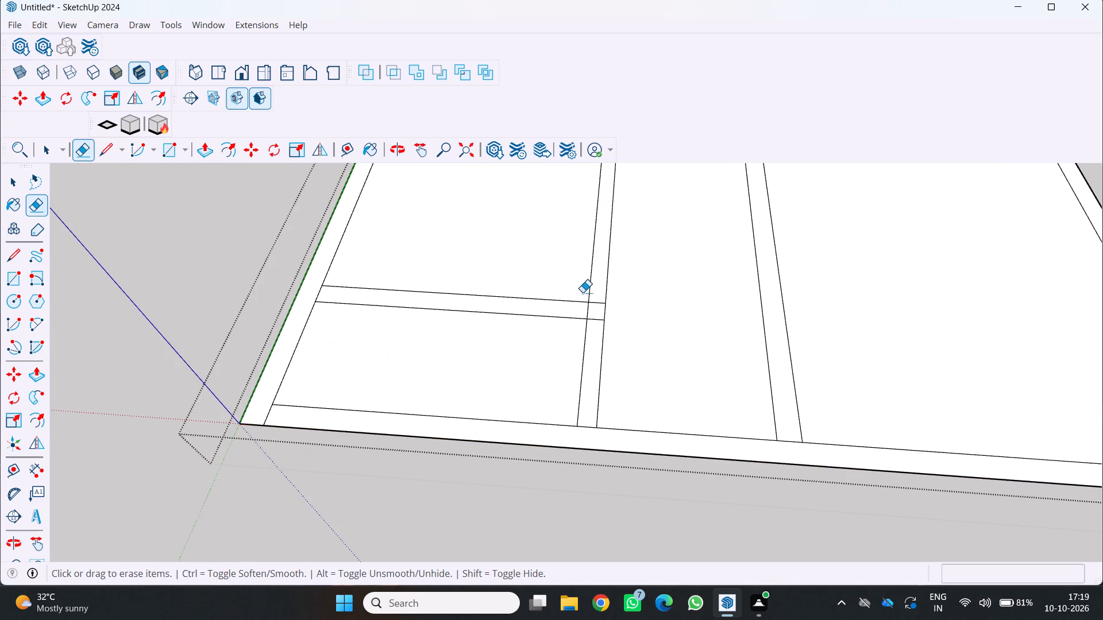
pyautogui.click(593, 303)
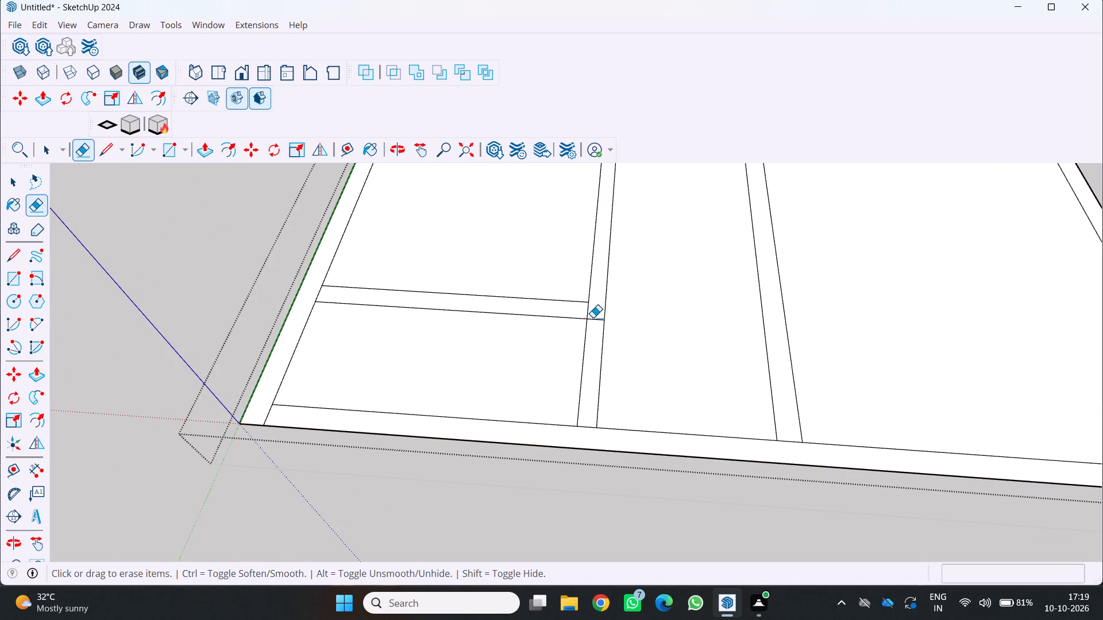
pyautogui.click(592, 321)
# Examine the overall wall and partition layout of the plan from several angles.
pyautogui.scroll(-4, 400, 364)
pyautogui.middleClick(403, 368)
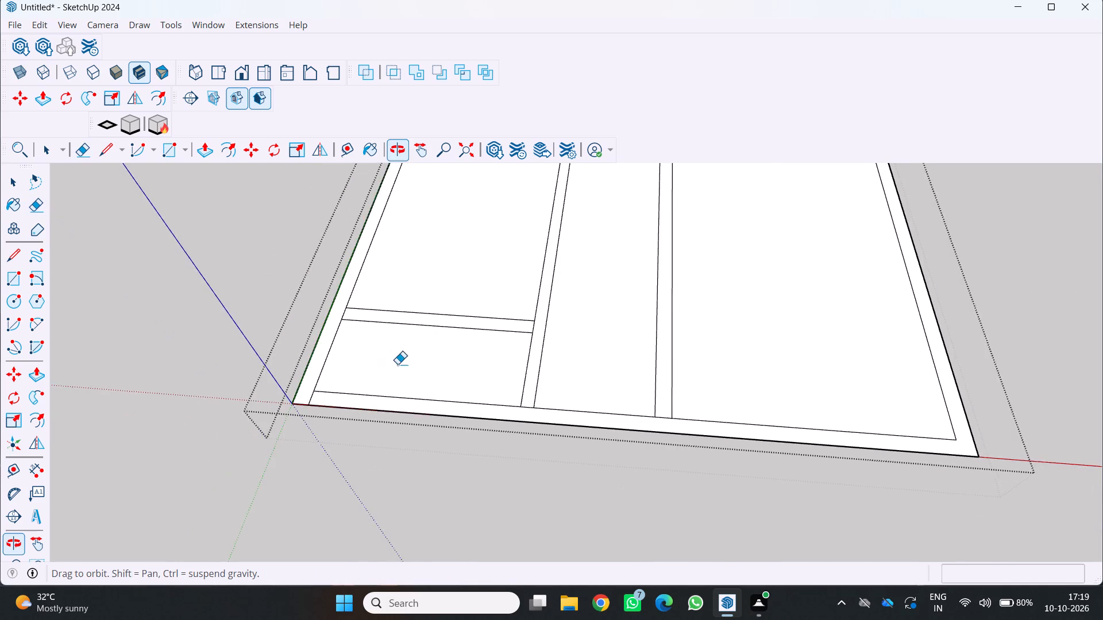
pyautogui.moveTo(395, 361); pyautogui.dragTo(388, 332, button='middle')
pyautogui.scroll(-2, 388, 332)
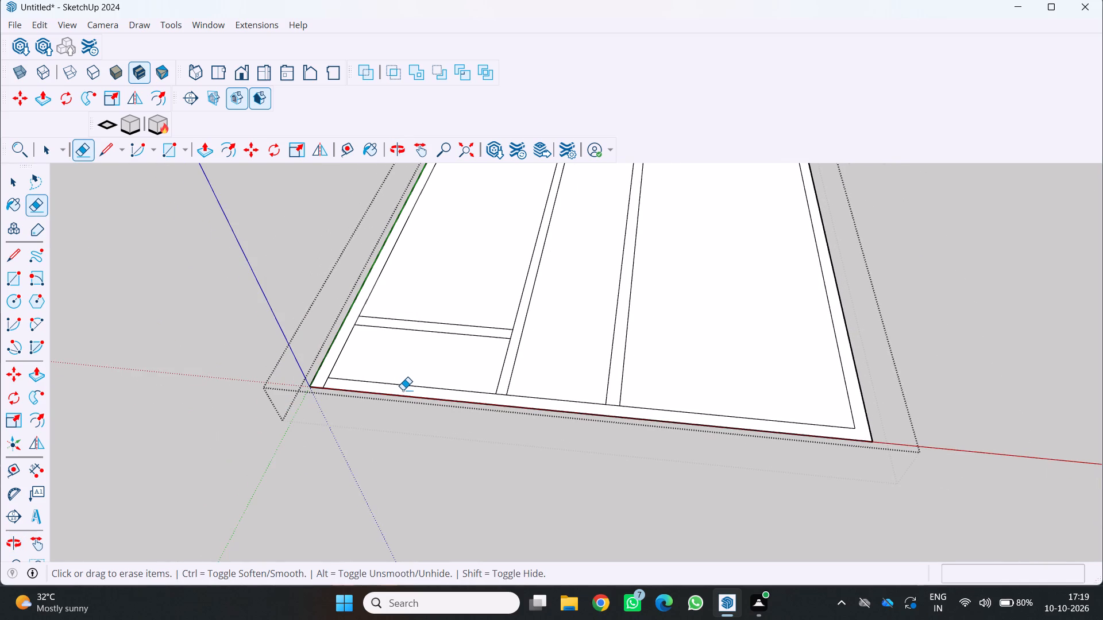
pyautogui.scroll(-4, 400, 381)
pyautogui.moveTo(416, 375); pyautogui.dragTo(458, 403, button='middle')
pyautogui.scroll(-3, 422, 369)
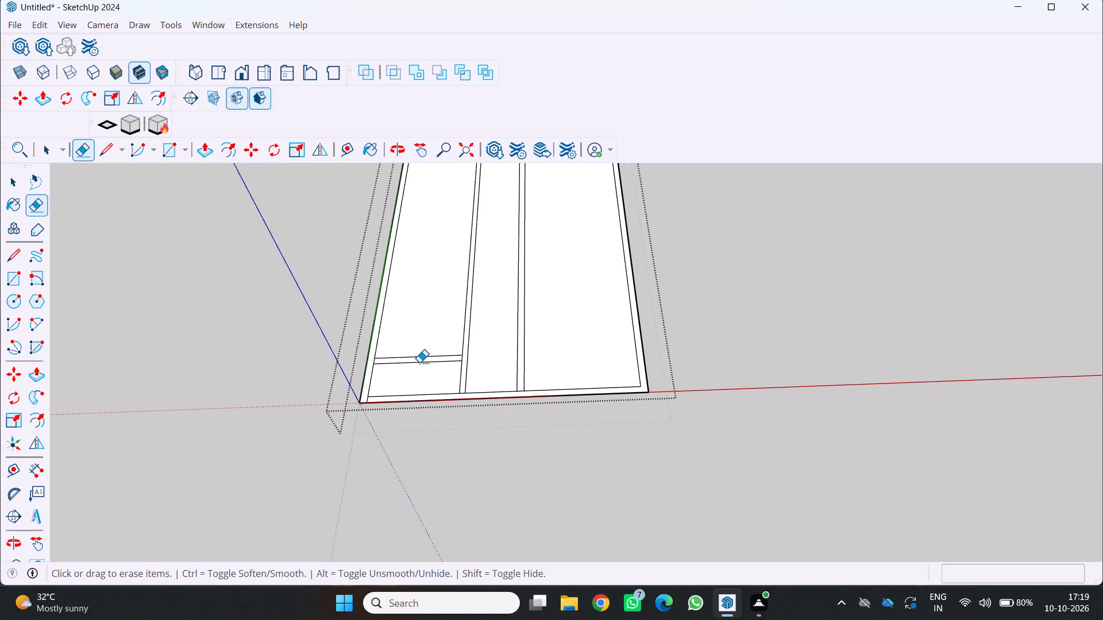
pyautogui.scroll(-1, 419, 362)
pyautogui.moveTo(419, 362); pyautogui.dragTo(342, 308, button='middle')
pyautogui.middleClick(340, 307)
pyautogui.scroll(3, 457, 284)
pyautogui.middleClick(482, 304)
pyautogui.middleClick(484, 305)
pyautogui.moveTo(488, 307); pyautogui.dragTo(521, 333, button='middle')
pyautogui.middleClick(523, 335)
pyautogui.middleClick(524, 337)
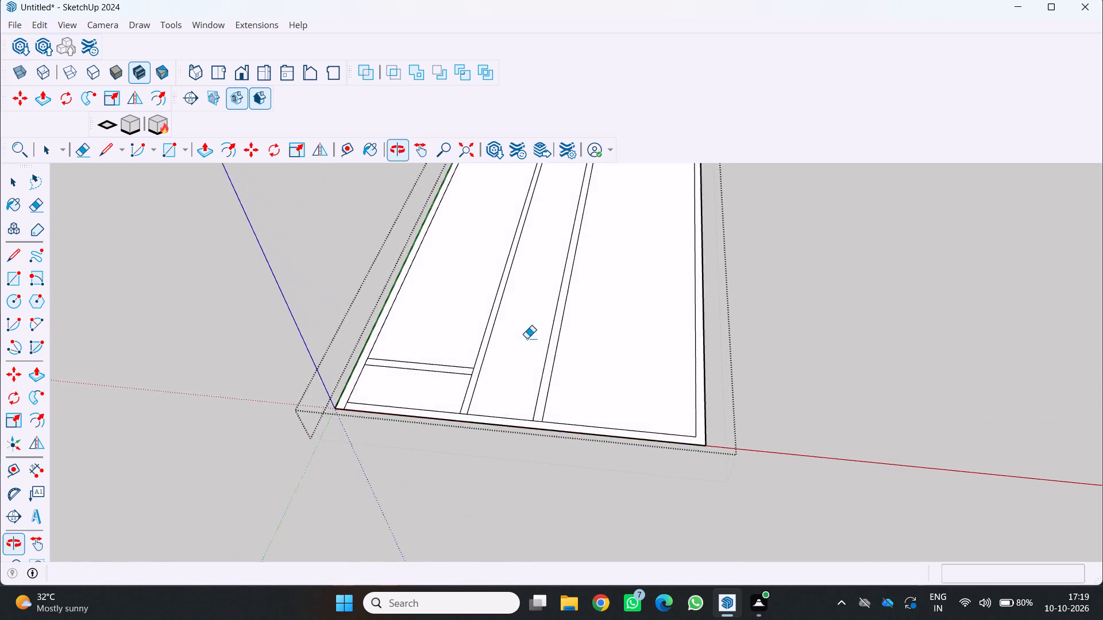
pyautogui.middleClick(526, 338)
pyautogui.scroll(-1, 528, 339)
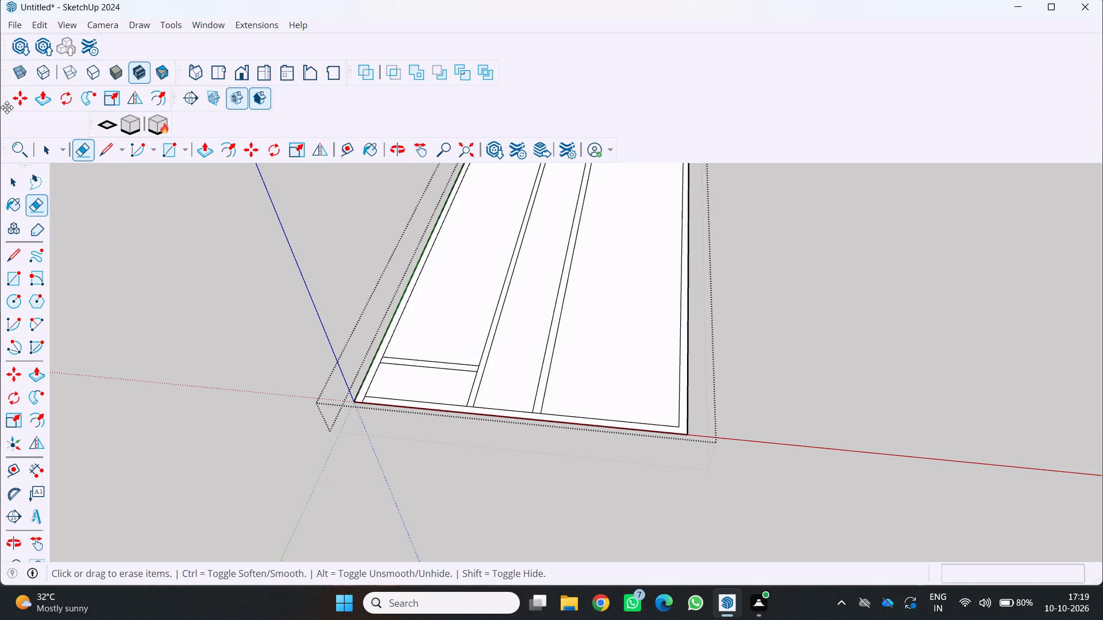
pyautogui.scroll(-3, 627, 248)
pyautogui.moveTo(622, 359); pyautogui.dragTo(496, 257, button='middle')
pyautogui.scroll(2, 609, 265)
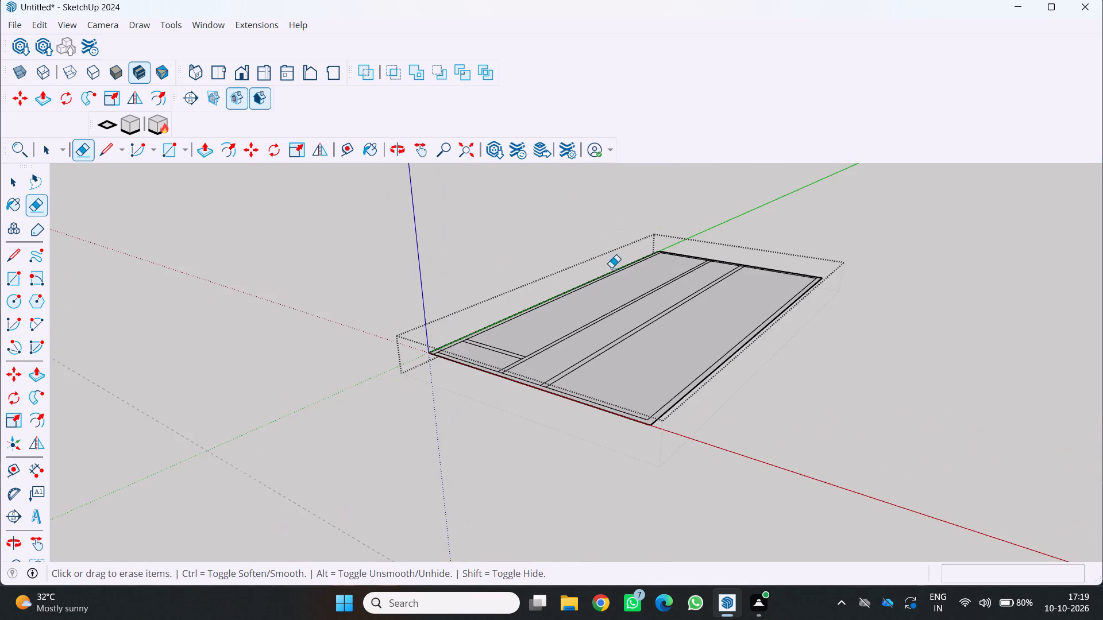
pyautogui.moveTo(615, 282); pyautogui.dragTo(678, 340, button='middle')
pyautogui.middleClick(678, 340)
pyautogui.moveTo(602, 342); pyautogui.dragTo(608, 344, button='middle')
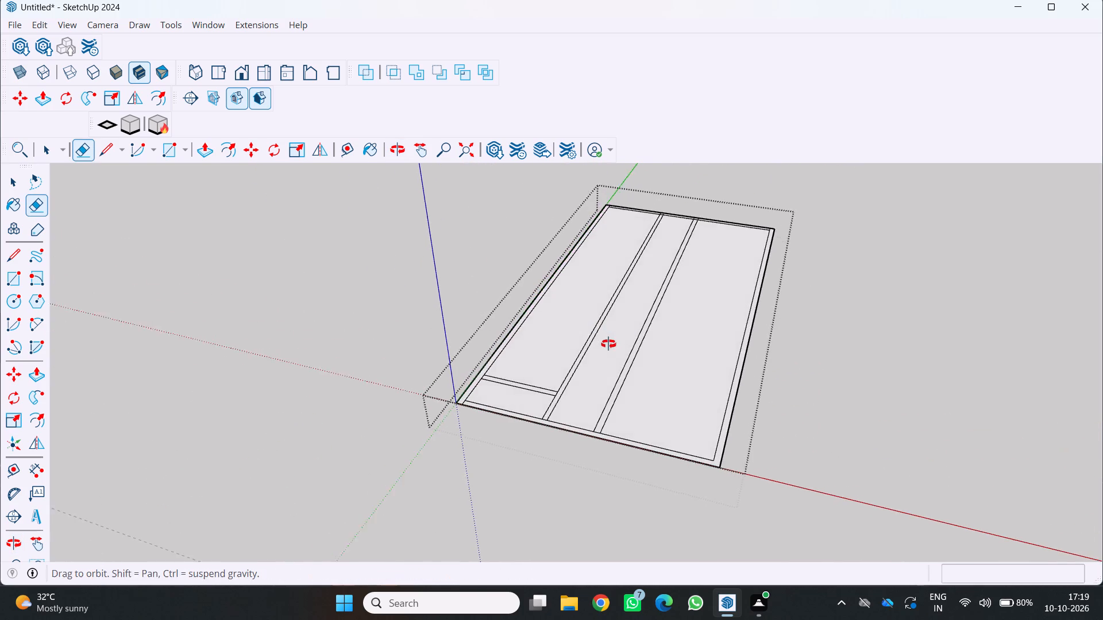
pyautogui.moveTo(608, 344); pyautogui.dragTo(569, 344, button='middle')
pyautogui.scroll(1, 591, 330)
pyautogui.moveTo(591, 330); pyautogui.dragTo(616, 356, button='middle')
pyautogui.middleClick(617, 357)
pyautogui.moveTo(619, 360); pyautogui.dragTo(623, 375, button='middle')
pyautogui.scroll(-3, 623, 375)
pyautogui.moveTo(620, 384); pyautogui.dragTo(628, 393, button='middle')
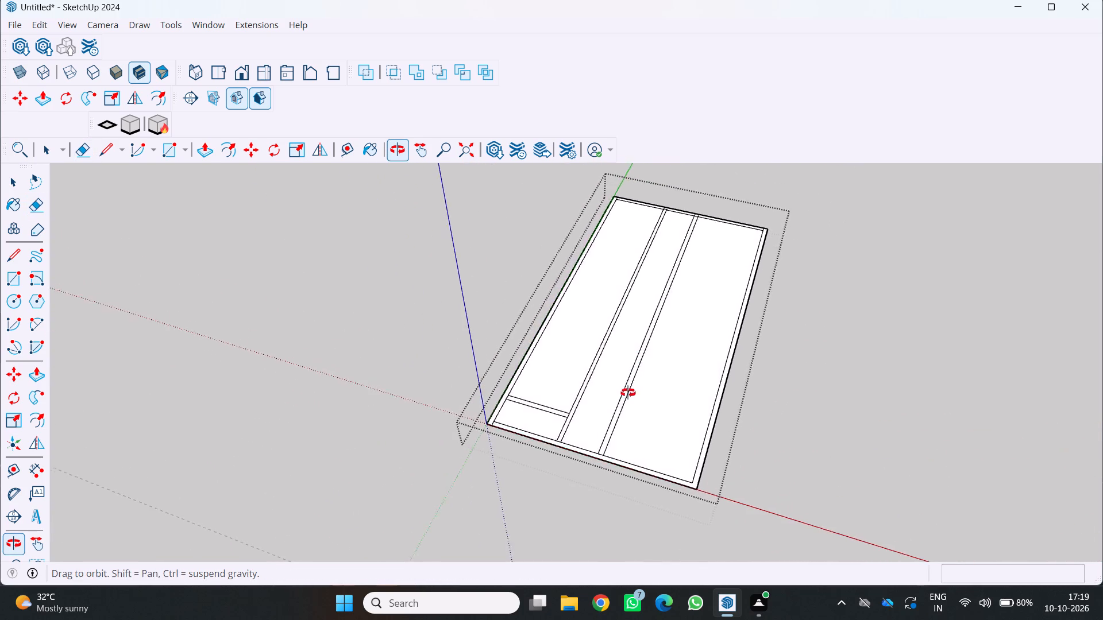
pyautogui.moveTo(628, 393); pyautogui.dragTo(702, 356, button='middle')
pyautogui.scroll(3, 709, 390)
pyautogui.moveTo(705, 403); pyautogui.dragTo(626, 428, button='middle')
pyautogui.middleClick(626, 428)
pyautogui.middleClick(626, 428)
pyautogui.scroll(-2, 625, 428)
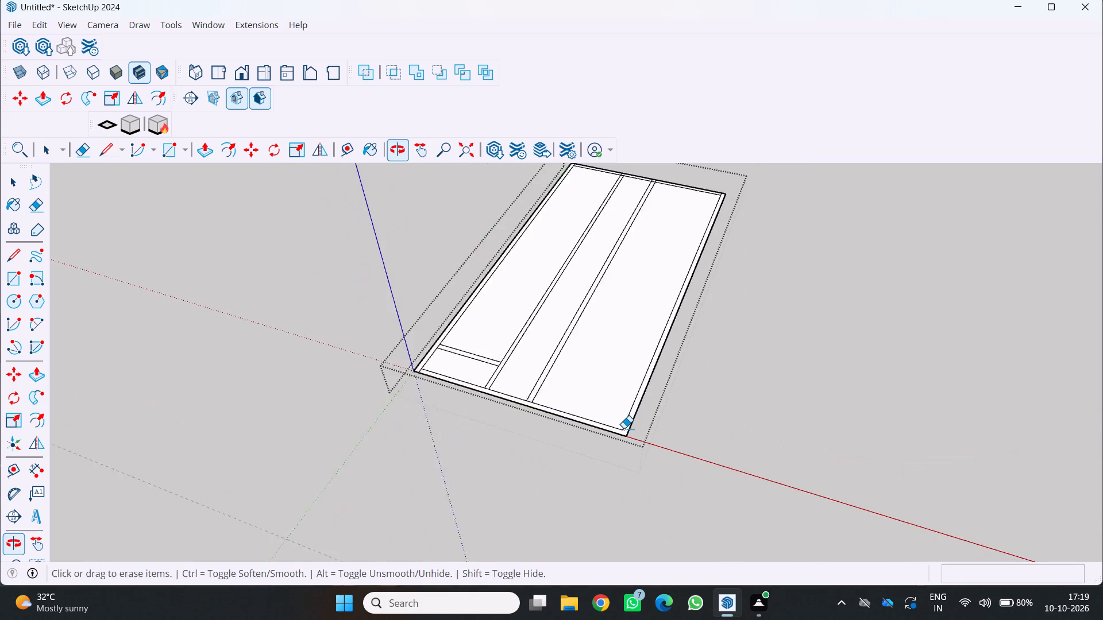
pyautogui.scroll(-2, 624, 428)
pyautogui.moveTo(620, 424); pyautogui.dragTo(682, 406, button='middle')
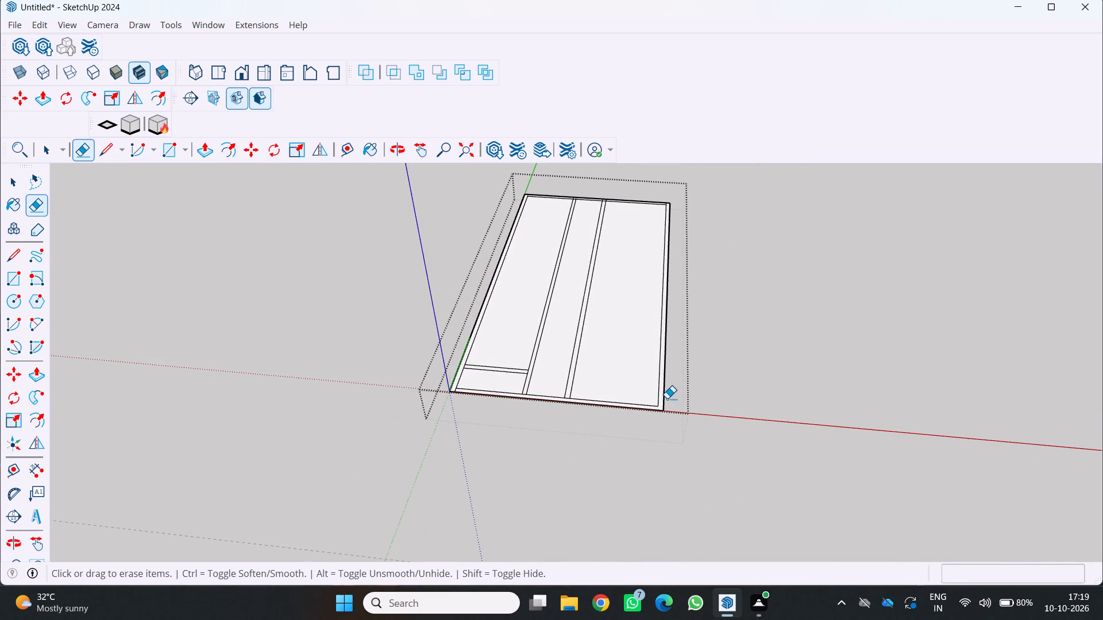
pyautogui.scroll(-1, 642, 363)
pyautogui.moveTo(642, 363); pyautogui.dragTo(642, 386, button='middle')
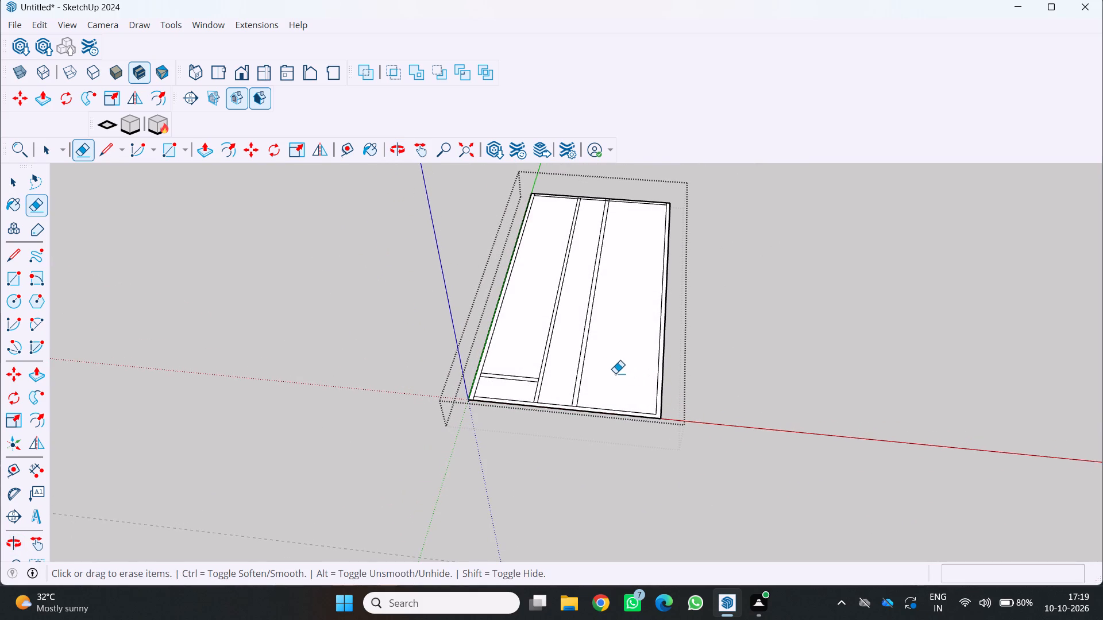
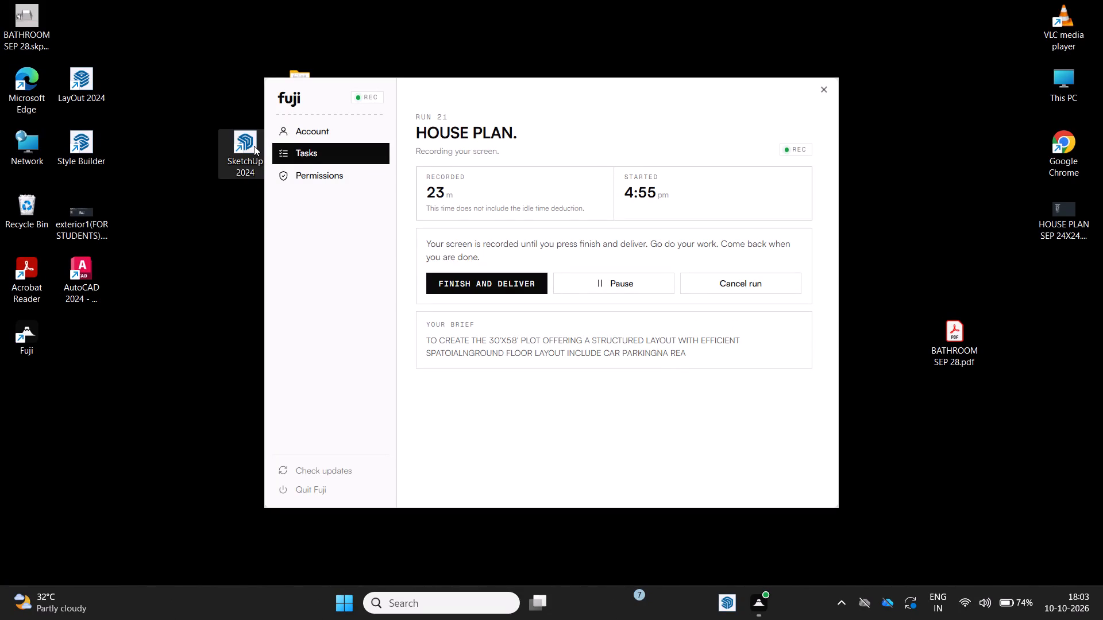
# Launch SketchUp 2024 from the desktop.
pyautogui.click(252, 145)
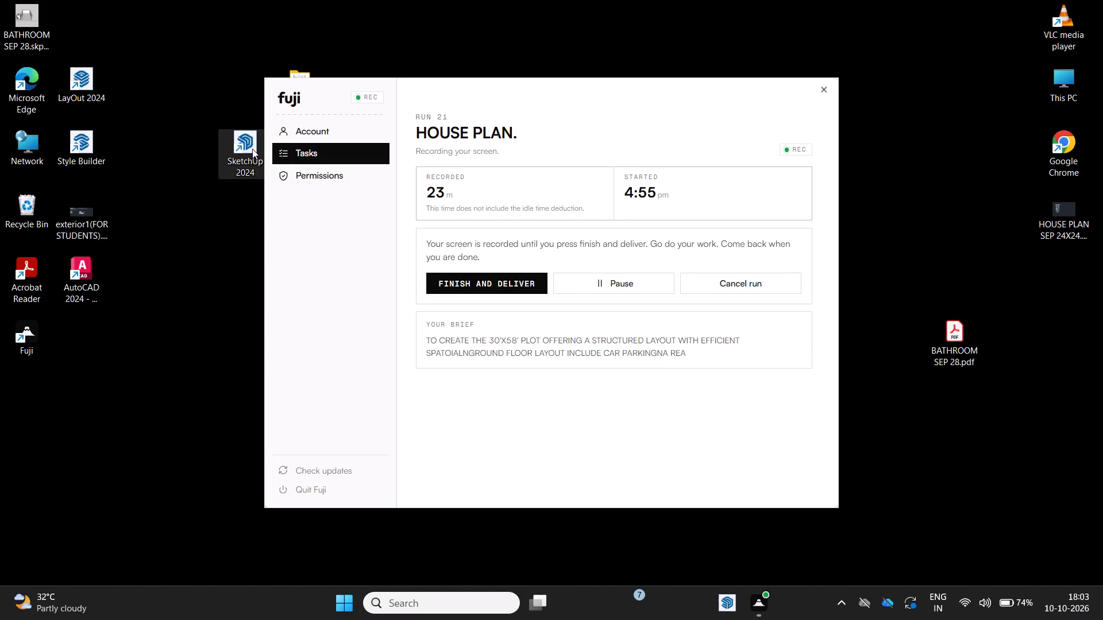
pyautogui.doubleClick(250, 149)
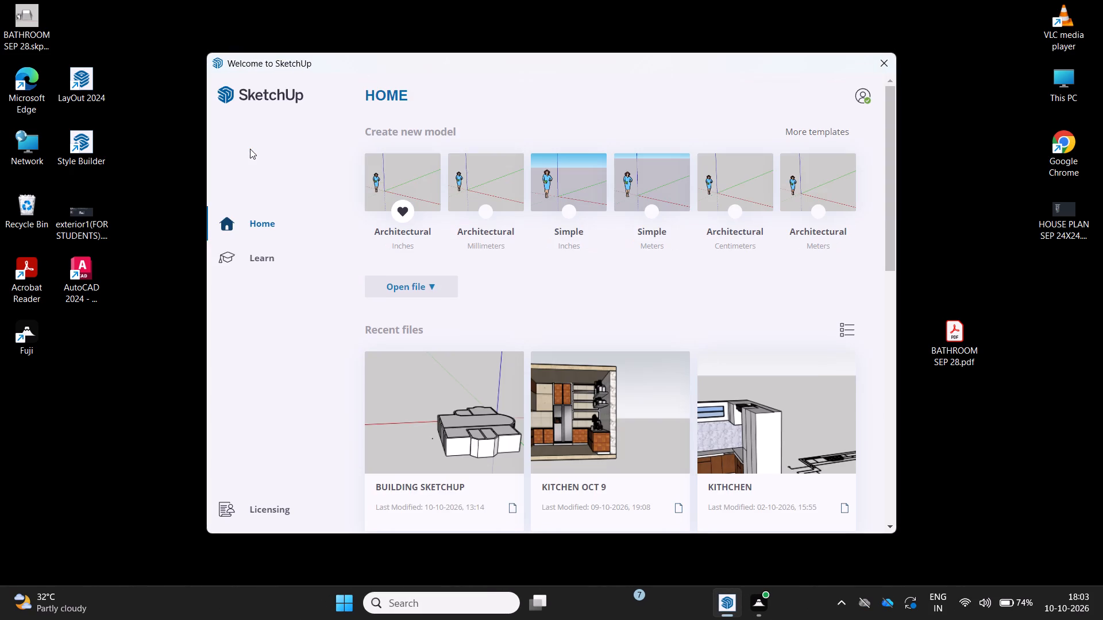
# Look through the recent files on the SketchUp welcome screen for the house plan model.
pyautogui.scroll(-5, 458, 334)
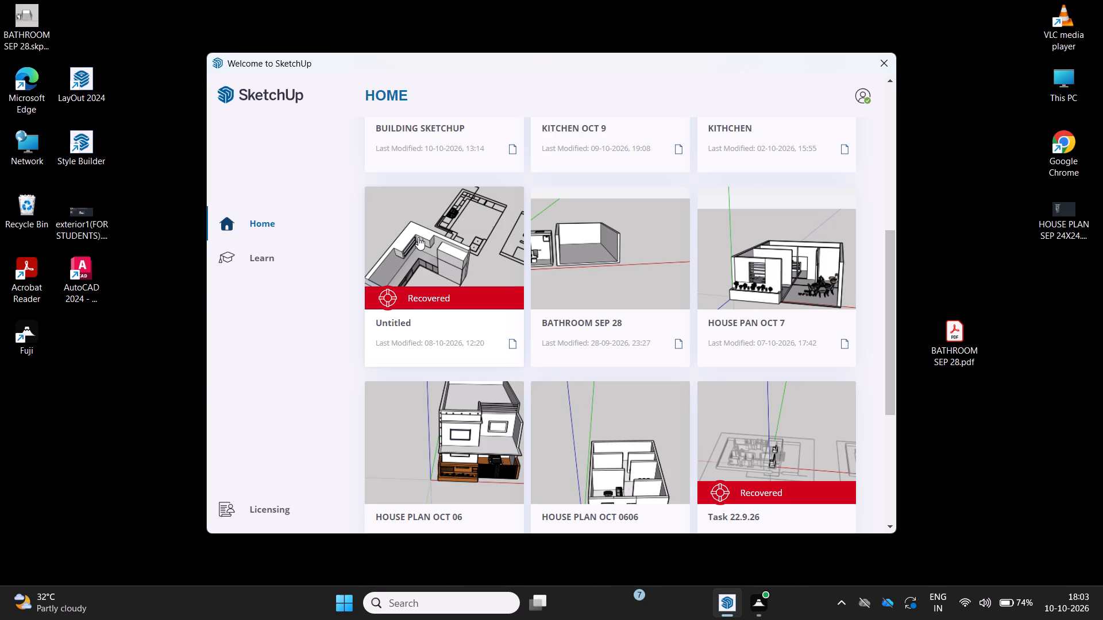
pyautogui.scroll(-3, 418, 237)
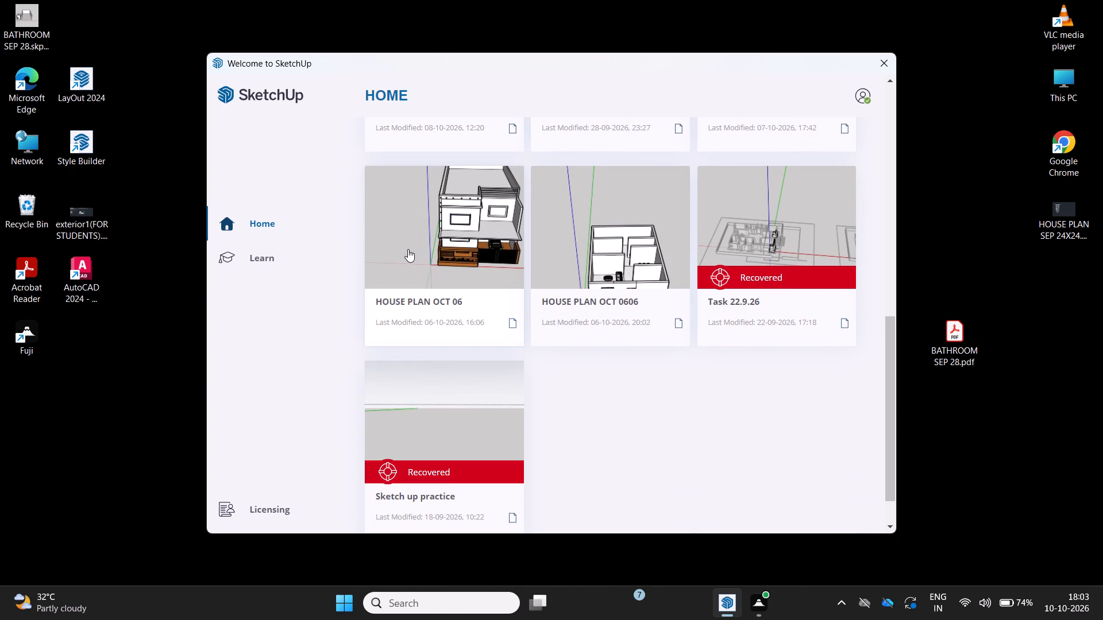
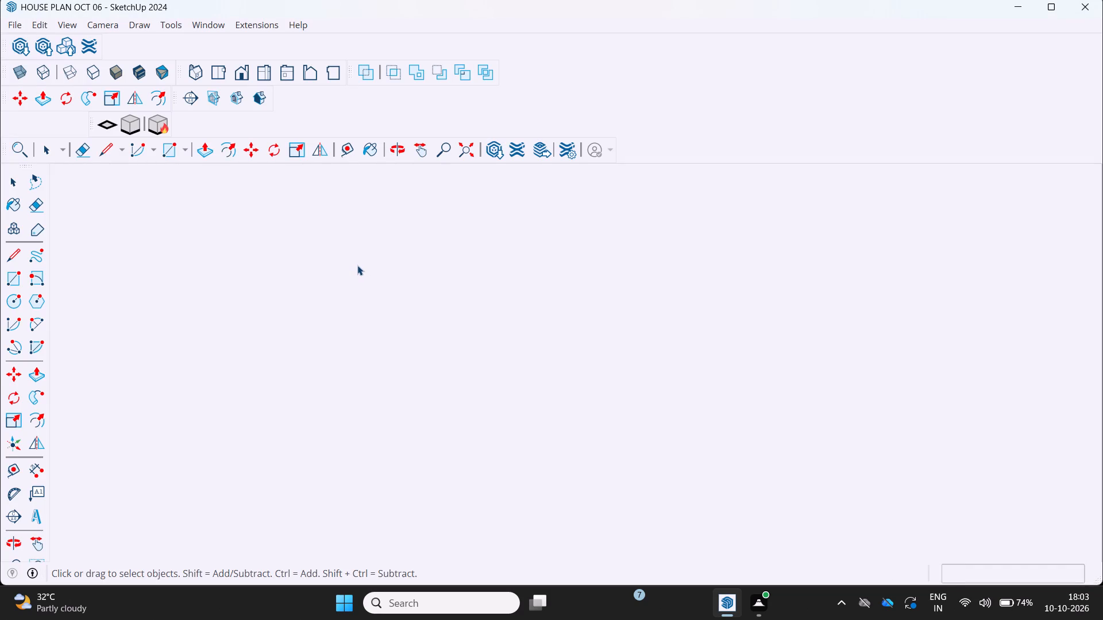
# Examine the existing two-storey house model and the loose objects beside it from several angles.
pyautogui.scroll(-3, 579, 345)
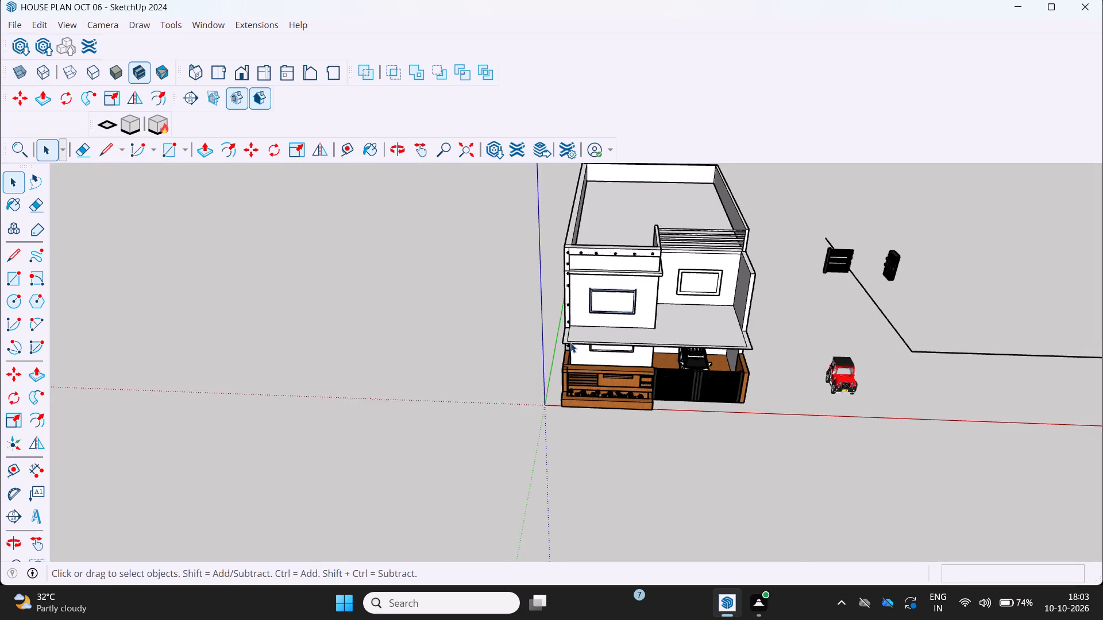
pyautogui.moveTo(569, 342); pyautogui.dragTo(577, 321, button='middle')
pyautogui.moveTo(580, 315); pyautogui.dragTo(549, 245, button='middle')
pyautogui.middleClick(549, 245)
pyautogui.scroll(2, 683, 402)
pyautogui.moveTo(673, 386); pyautogui.dragTo(712, 433, button='middle')
pyautogui.middleClick(713, 433)
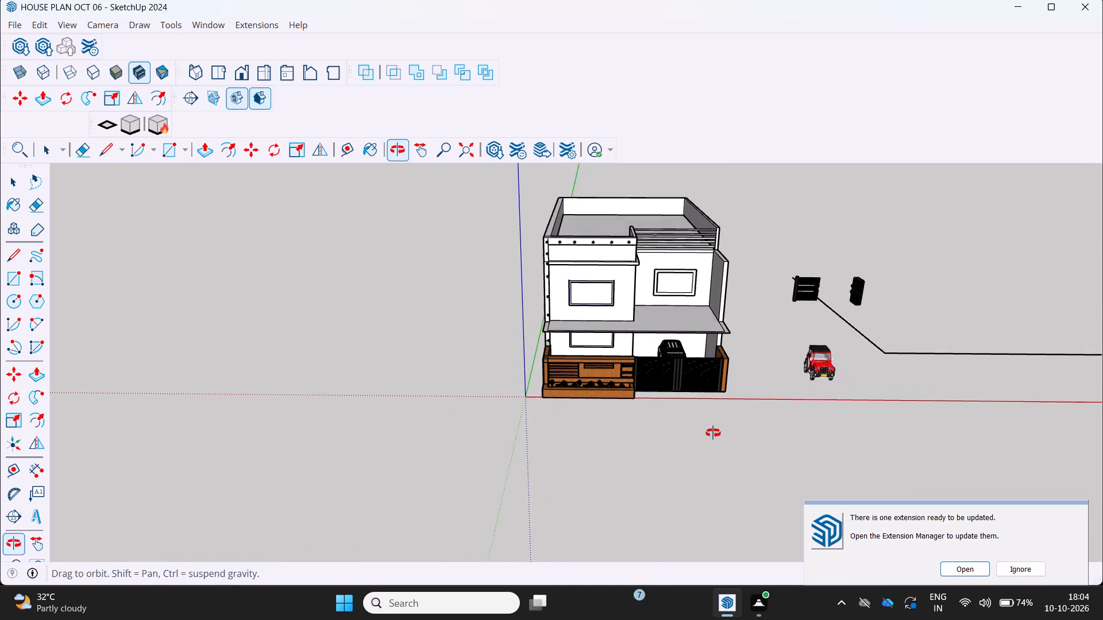
pyautogui.scroll(1, 713, 433)
pyautogui.scroll(-1, 700, 405)
pyautogui.moveTo(696, 406); pyautogui.dragTo(645, 388, button='middle')
pyautogui.scroll(-3, 642, 387)
pyautogui.moveTo(647, 388); pyautogui.dragTo(649, 389, button='middle')
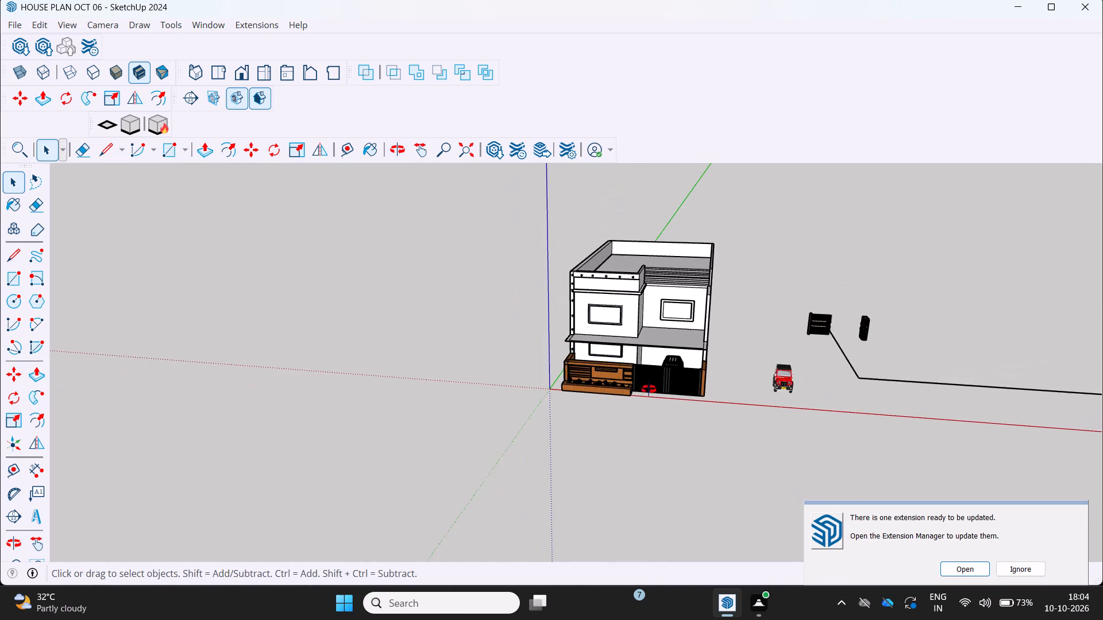
pyautogui.moveTo(649, 389); pyautogui.dragTo(692, 418, button='middle')
pyautogui.scroll(3, 763, 386)
pyautogui.scroll(1, 836, 367)
pyautogui.moveTo(835, 366); pyautogui.dragTo(830, 364, button='middle')
pyautogui.moveTo(829, 363); pyautogui.dragTo(796, 332, button='middle')
pyautogui.scroll(1, 796, 332)
pyautogui.middleClick(796, 332)
pyautogui.middleClick(796, 332)
pyautogui.scroll(2, 770, 377)
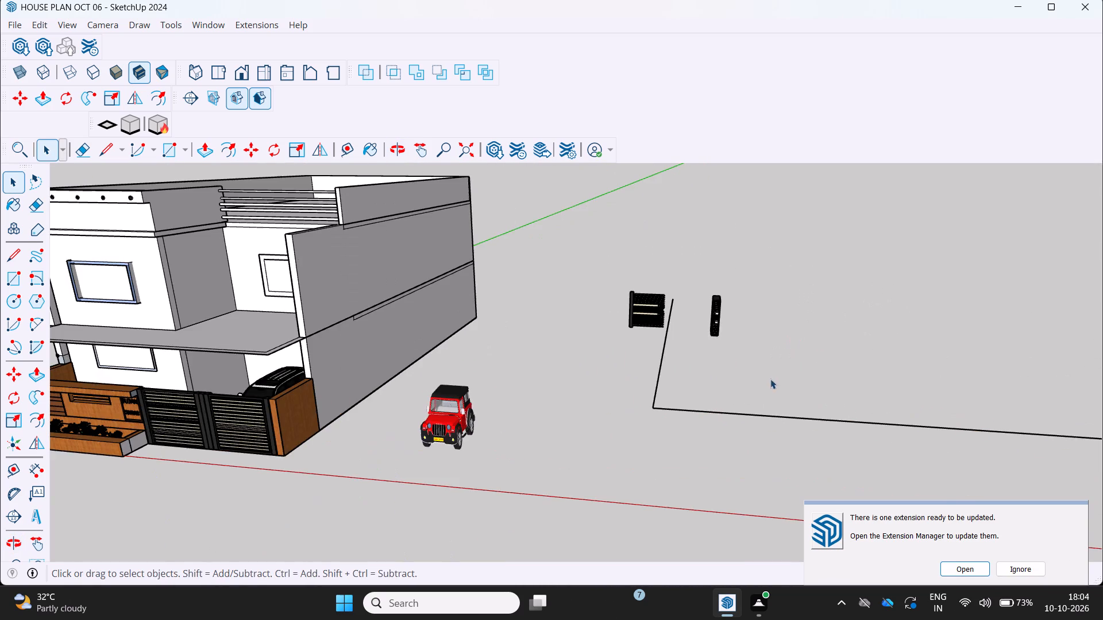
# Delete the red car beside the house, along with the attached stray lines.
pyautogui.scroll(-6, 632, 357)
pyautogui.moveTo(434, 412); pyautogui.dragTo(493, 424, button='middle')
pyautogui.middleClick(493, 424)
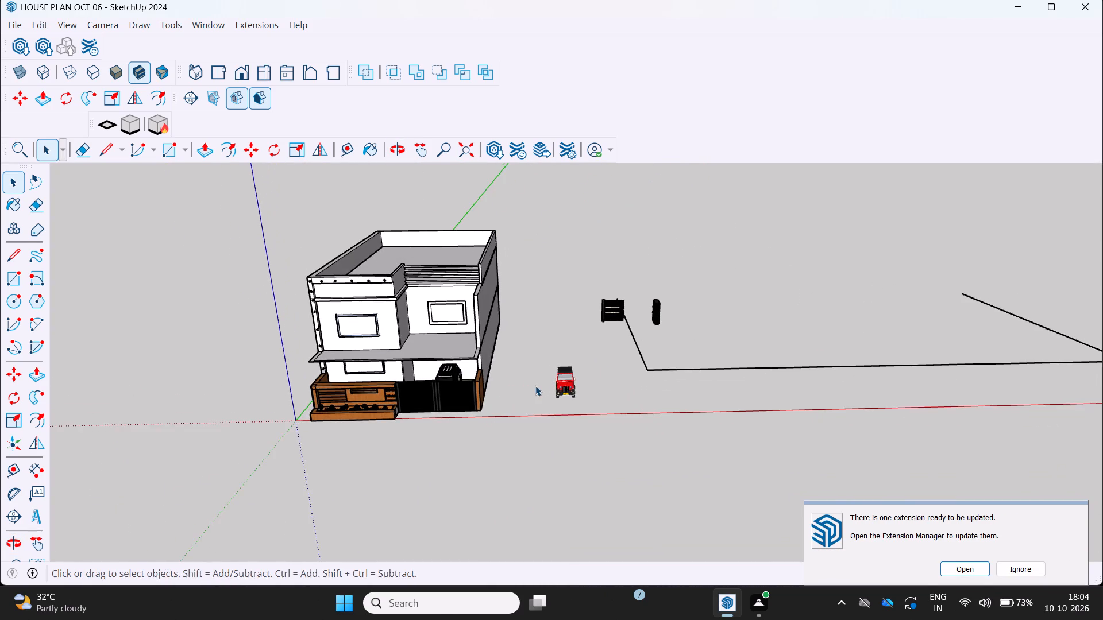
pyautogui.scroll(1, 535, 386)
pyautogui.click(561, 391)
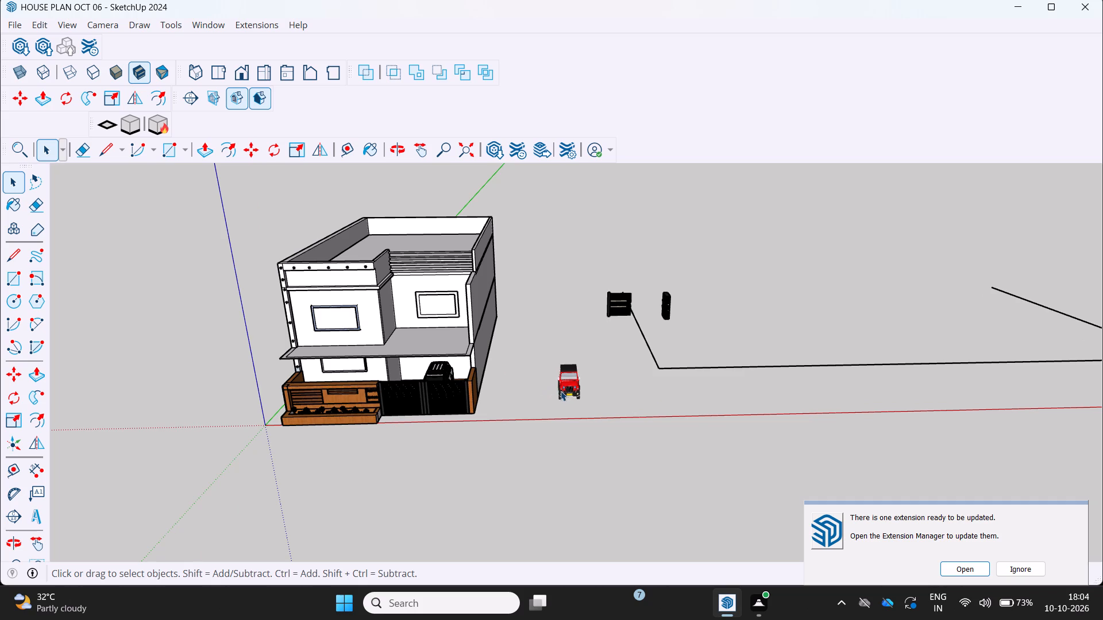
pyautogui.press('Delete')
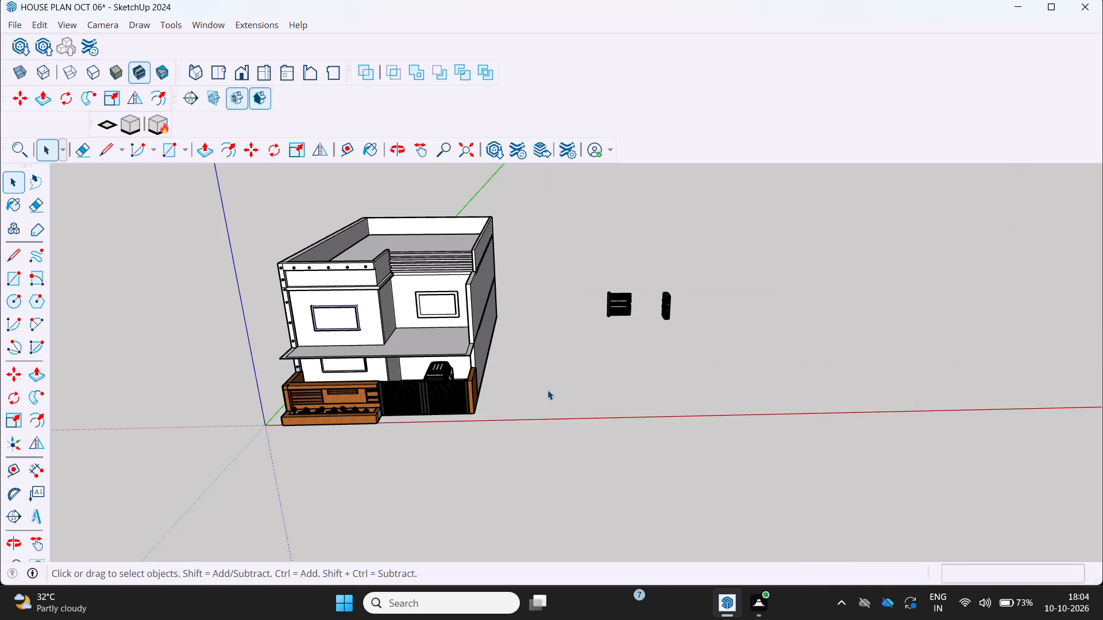
# Inspect the house model's front and side elevations from different angles.
pyautogui.scroll(-3, 539, 386)
pyautogui.moveTo(539, 386); pyautogui.dragTo(627, 370, button='middle')
pyautogui.scroll(4, 400, 428)
pyautogui.moveTo(390, 423); pyautogui.dragTo(373, 412, button='middle')
pyautogui.moveTo(372, 410); pyautogui.dragTo(366, 401, button='middle')
pyautogui.moveTo(364, 398); pyautogui.dragTo(354, 381, button='middle')
pyautogui.middleClick(354, 381)
pyautogui.middleClick(354, 381)
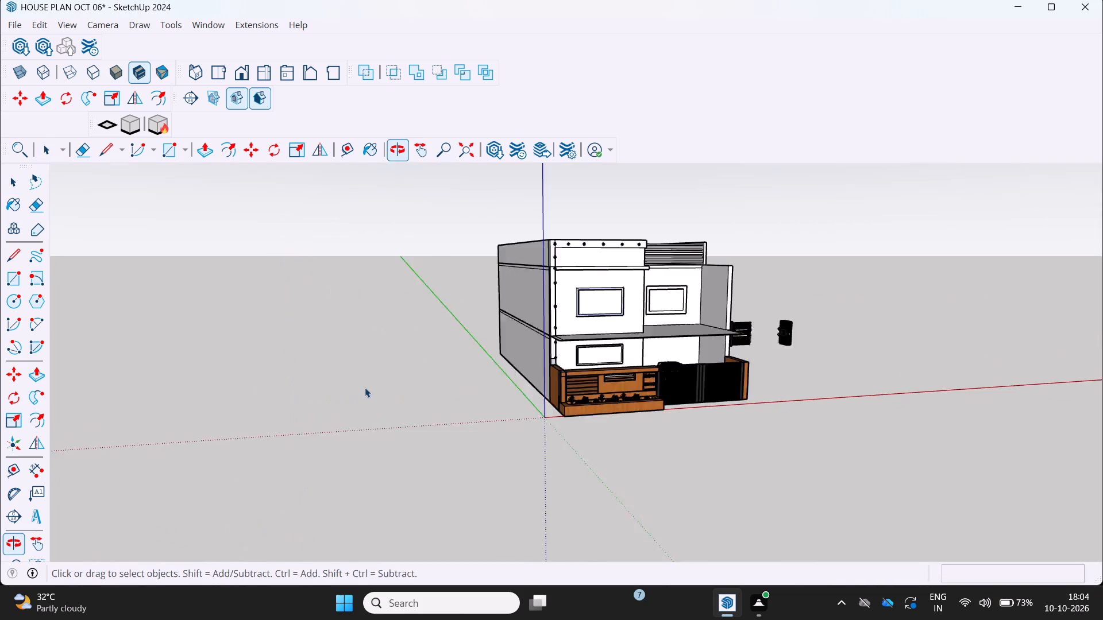
pyautogui.scroll(4, 376, 393)
pyautogui.moveTo(419, 425); pyautogui.dragTo(360, 424, button='middle')
pyautogui.scroll(-8, 360, 424)
pyautogui.moveTo(427, 444); pyautogui.dragTo(448, 456, button='middle')
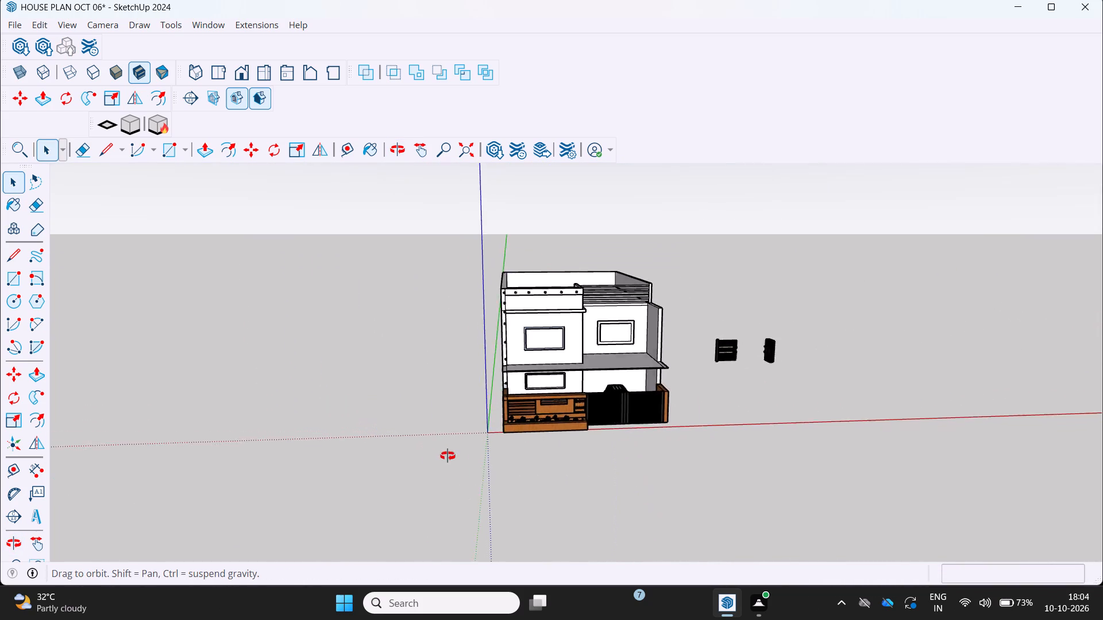
pyautogui.moveTo(448, 456); pyautogui.dragTo(429, 466, button='middle')
pyautogui.scroll(-4, 448, 456)
pyautogui.moveTo(464, 457); pyautogui.dragTo(508, 486, button='middle')
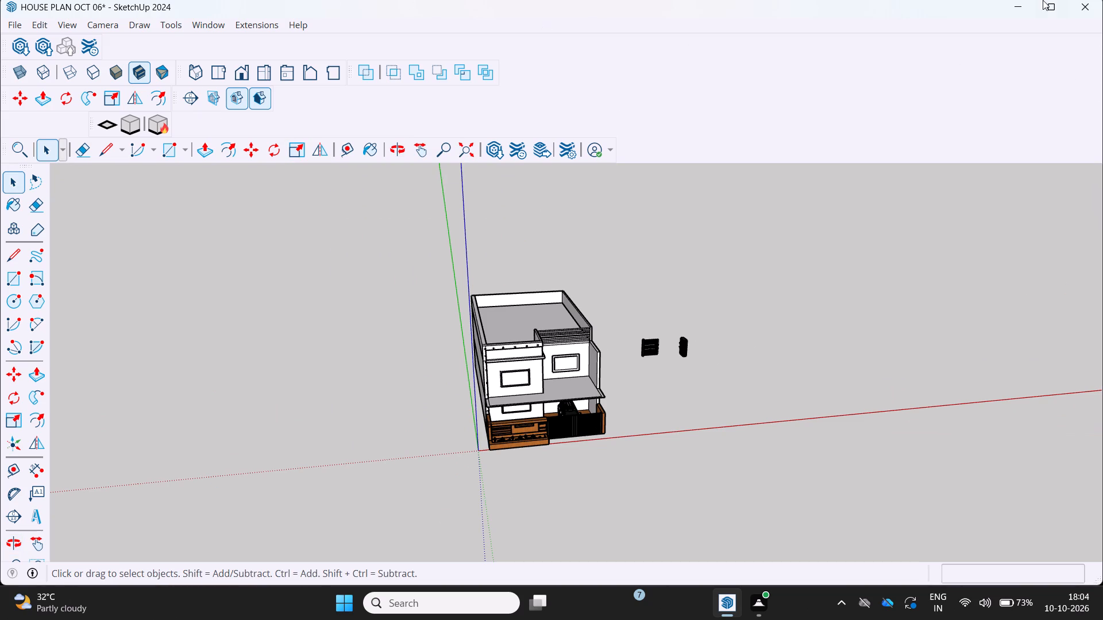
# Start a new model, discarding the changes to HOUSE PLAN OCT 06.
pyautogui.click(11, 21)
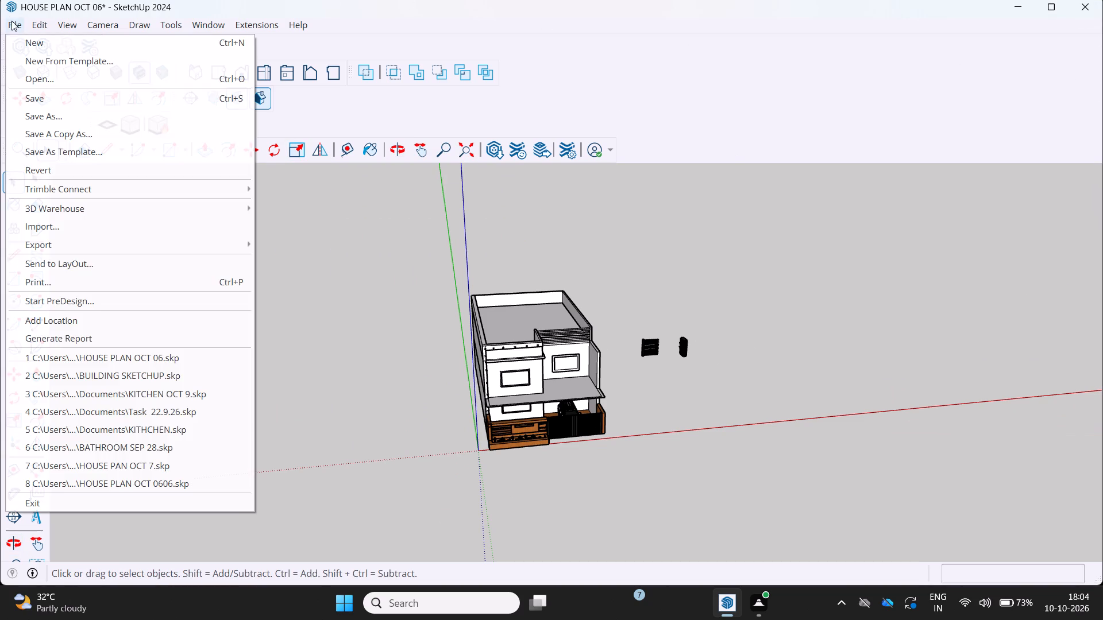
pyautogui.click(19, 49)
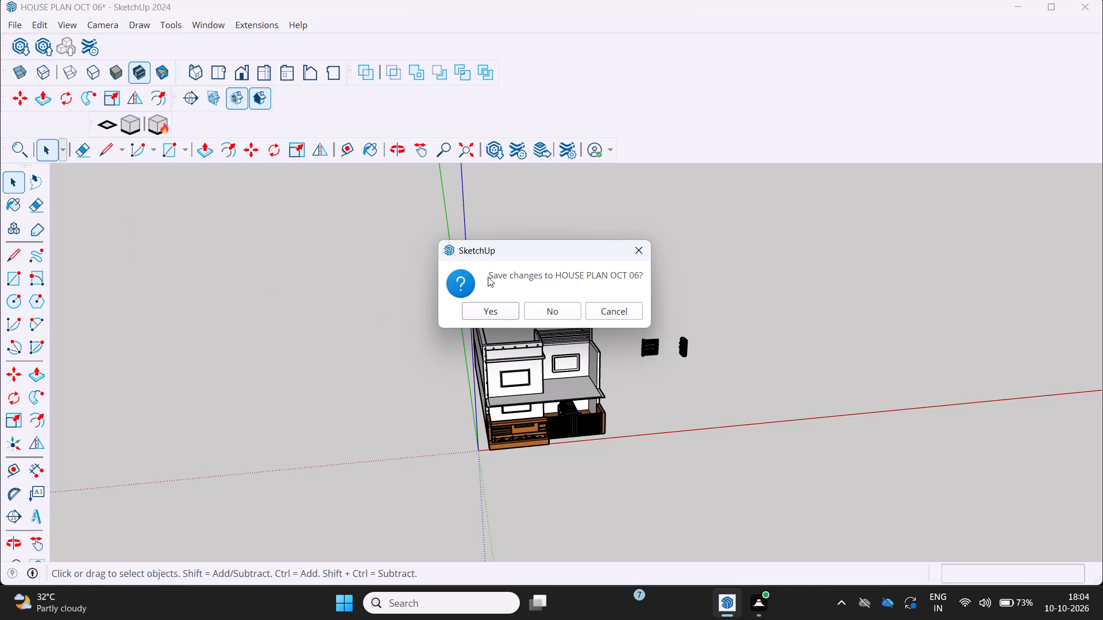
pyautogui.click(557, 318)
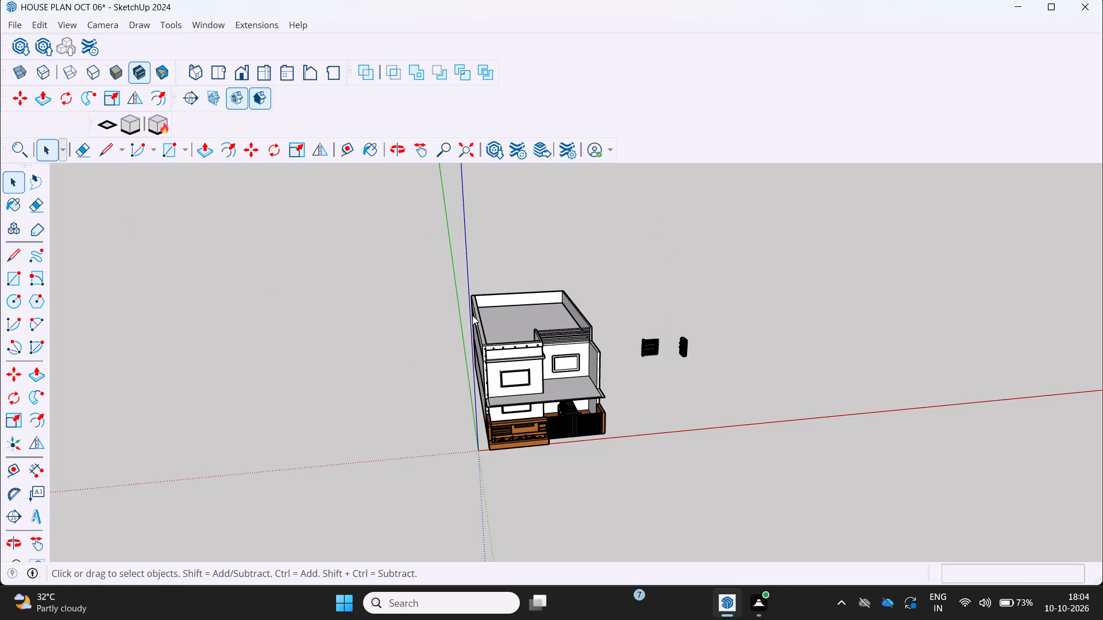
# Place a guide parallel to the green axis a short distance from it along the red axis.
pyautogui.scroll(-3, 719, 485)
pyautogui.moveTo(733, 490); pyautogui.dragTo(754, 501, button='middle')
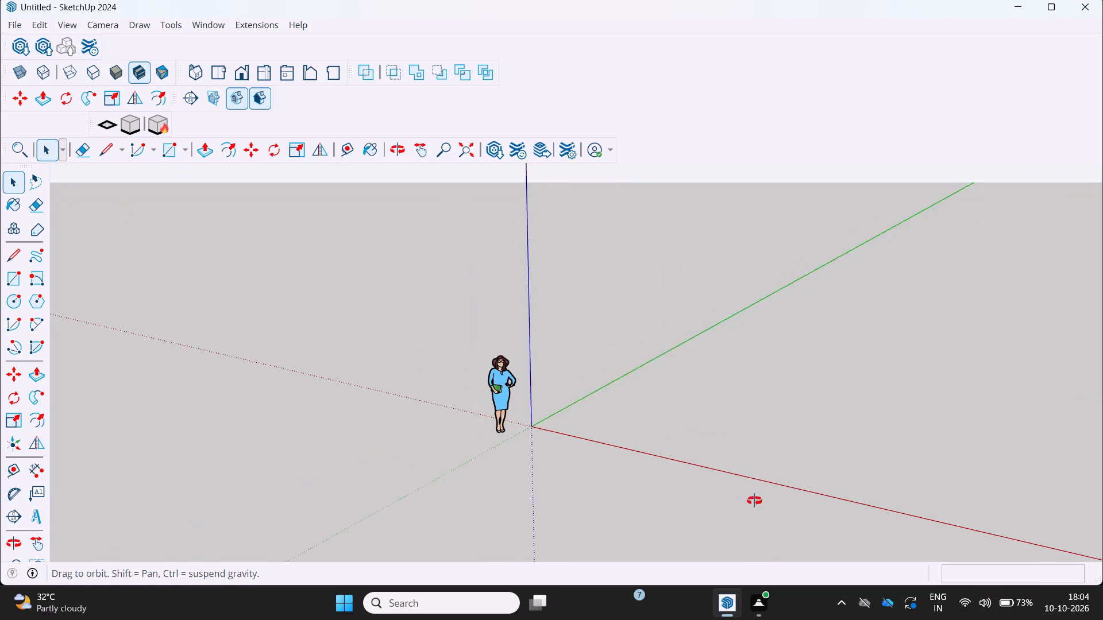
pyautogui.moveTo(754, 501); pyautogui.dragTo(889, 472, button='middle')
pyautogui.scroll(12, 712, 455)
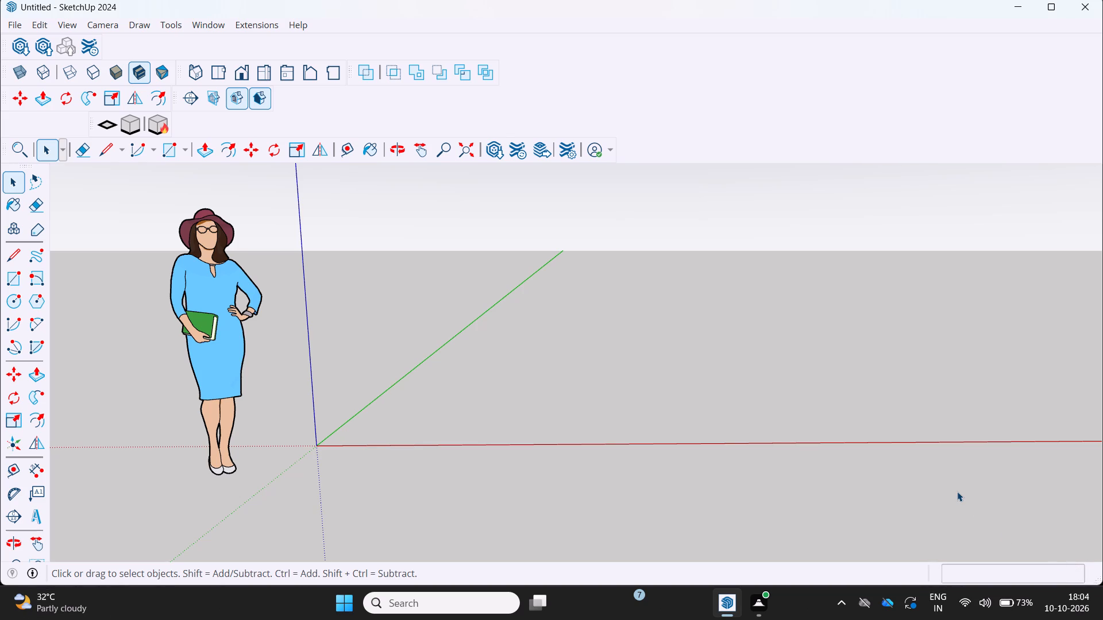
pyautogui.moveTo(456, 285); pyautogui.dragTo(477, 306, button='middle')
pyautogui.moveTo(477, 307); pyautogui.dragTo(531, 344, button='middle')
pyautogui.middleClick(531, 344)
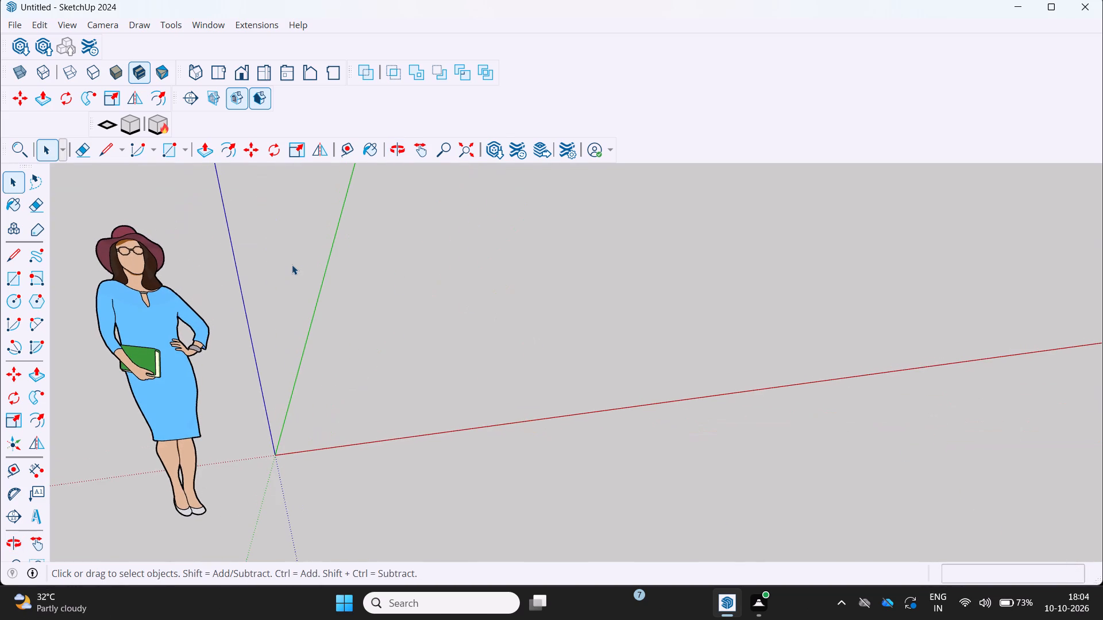
pyautogui.click(9, 467)
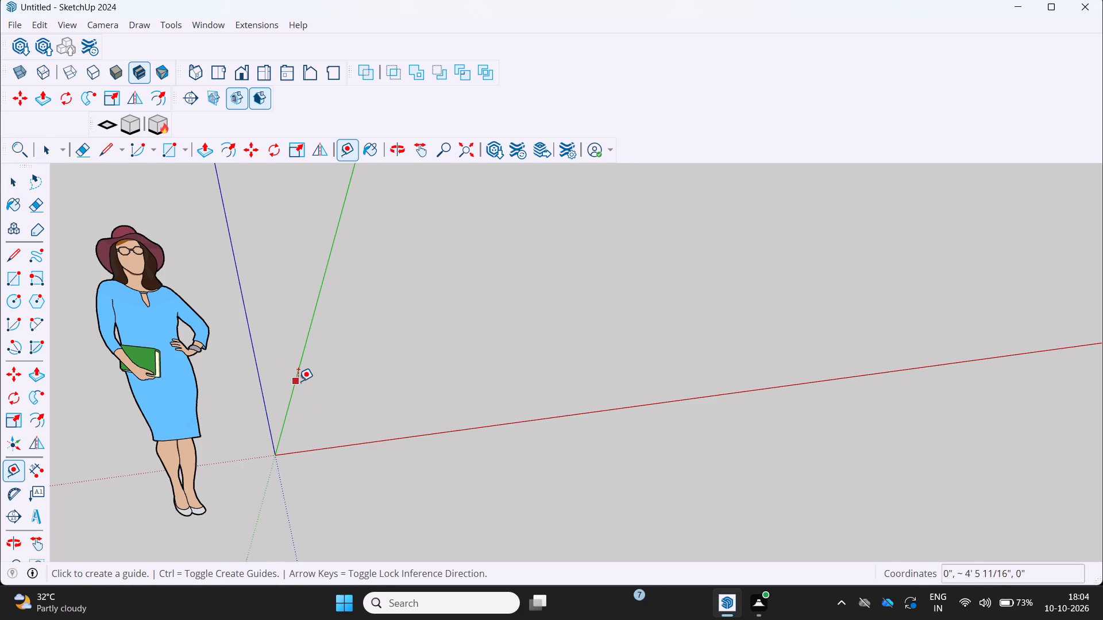
pyautogui.click(296, 379)
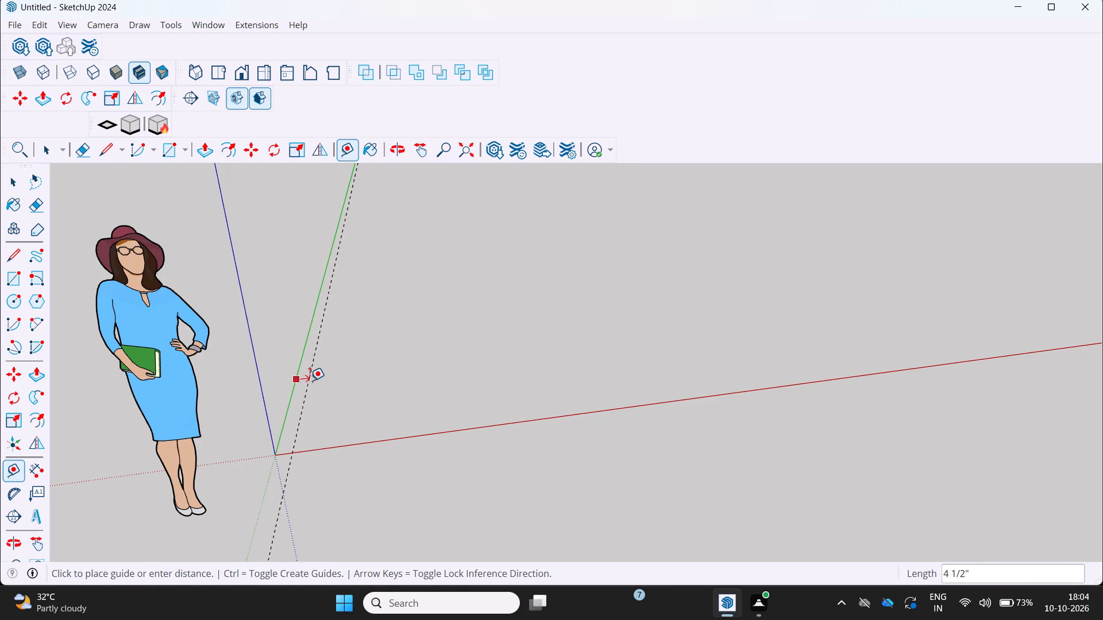
pyautogui.click(319, 385)
# Place a guide parallel to the red axis, offset about 1' 1" from it.
pyautogui.moveTo(506, 432); pyautogui.dragTo(491, 420, button='middle')
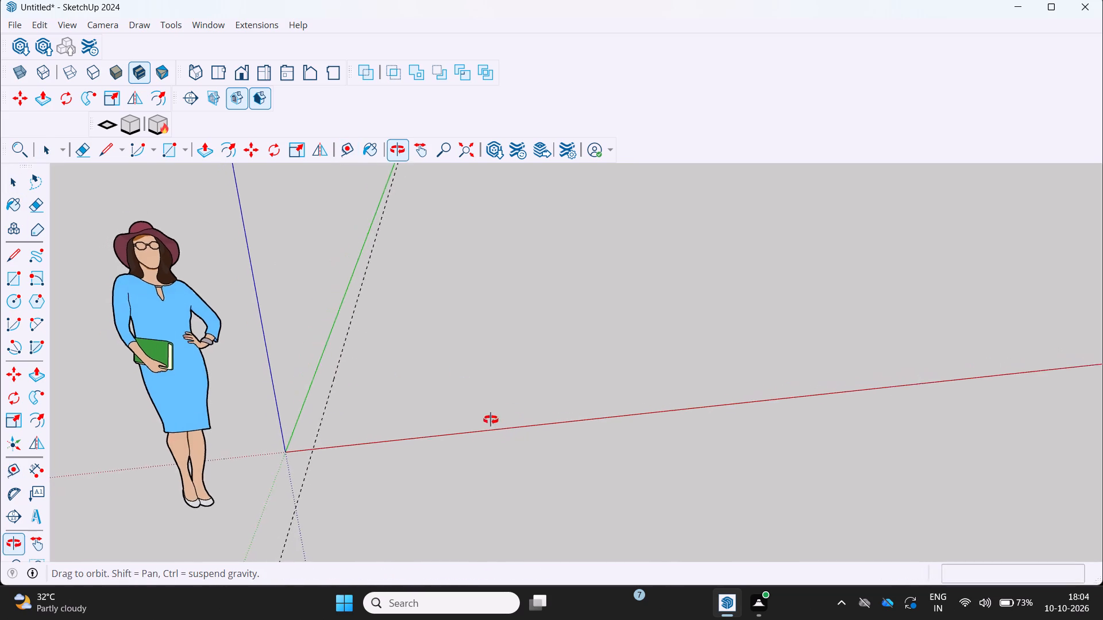
pyautogui.moveTo(491, 420); pyautogui.dragTo(490, 419, button='middle')
pyautogui.scroll(-1, 480, 416)
pyautogui.scroll(1, 396, 436)
pyautogui.click(412, 438)
pyautogui.click(415, 423)
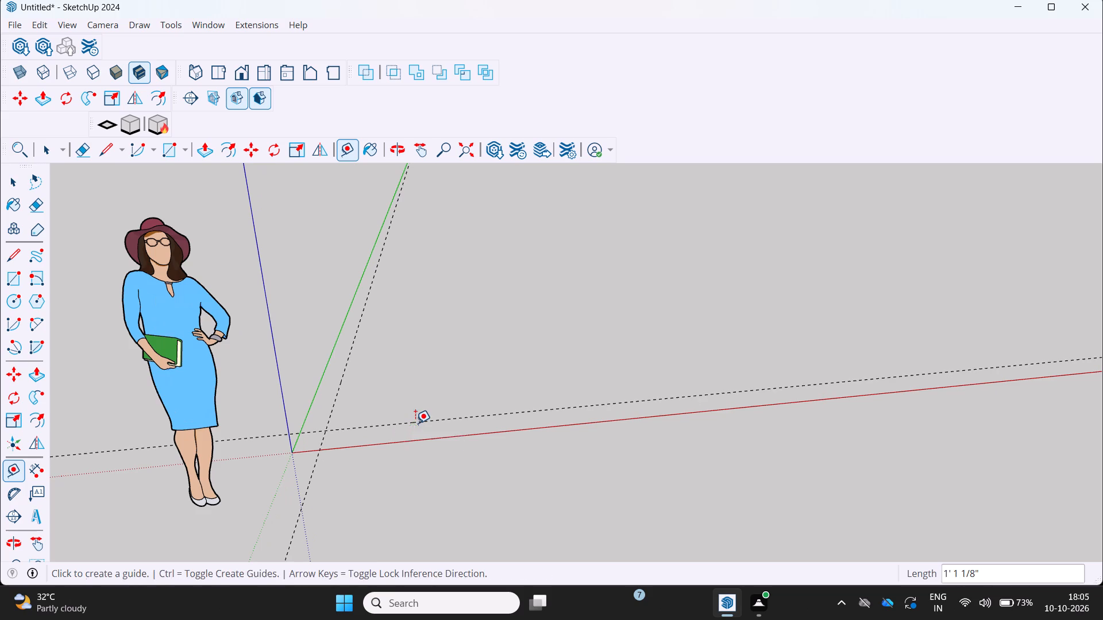
# Add a guide 30' along the red direction from the guide beside the green axis for the plot width.
pyautogui.scroll(1, 390, 381)
pyautogui.moveTo(390, 380); pyautogui.dragTo(429, 383, button='middle')
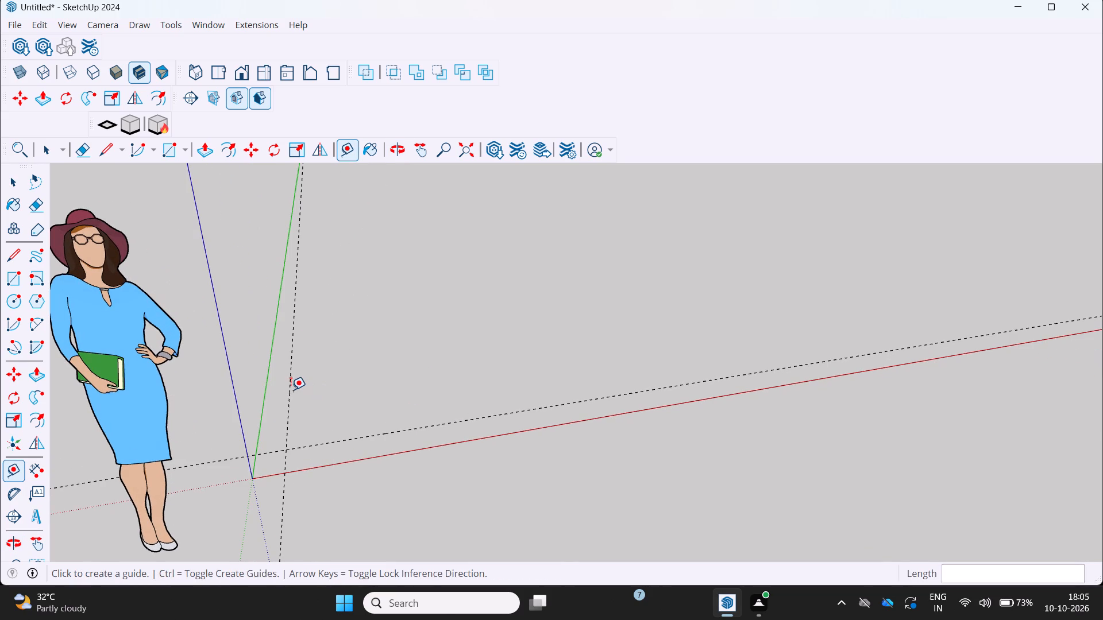
pyautogui.click(290, 389)
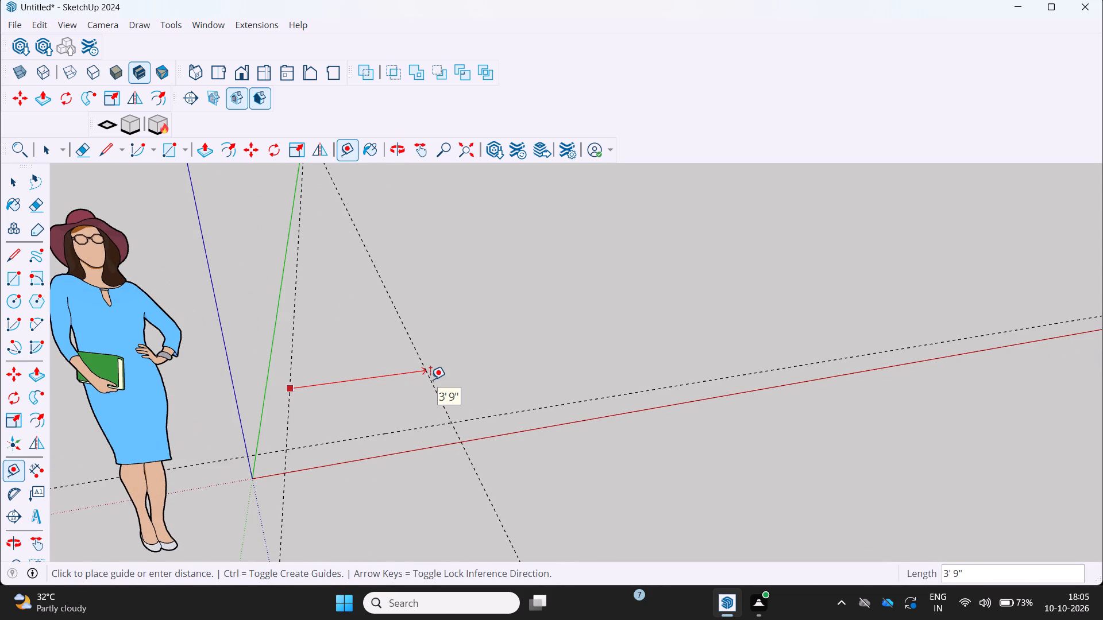
pyautogui.write("30'")
pyautogui.press('Return')
# Check the plot-width spacing between the two guides along the red axis with the Dimension tool.
pyautogui.scroll(-6, 435, 381)
pyautogui.moveTo(395, 381); pyautogui.dragTo(264, 406, button='middle')
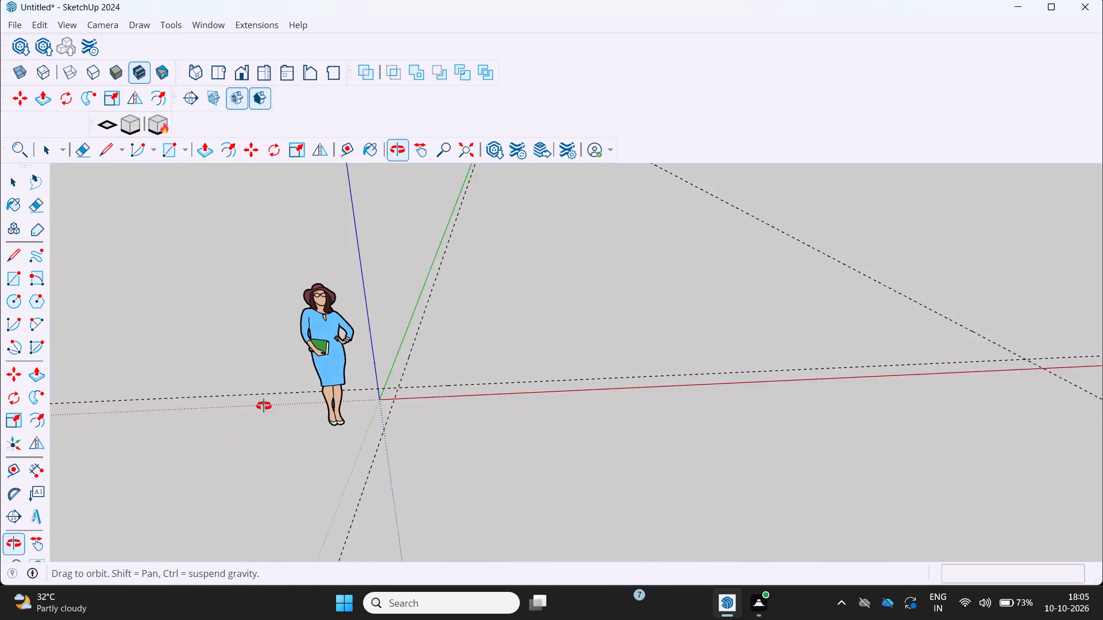
pyautogui.moveTo(264, 406); pyautogui.dragTo(202, 413, button='middle')
pyautogui.scroll(-14, 295, 397)
pyautogui.moveTo(352, 359); pyautogui.dragTo(459, 380, button='middle')
pyautogui.middleClick(460, 380)
pyautogui.middleClick(465, 380)
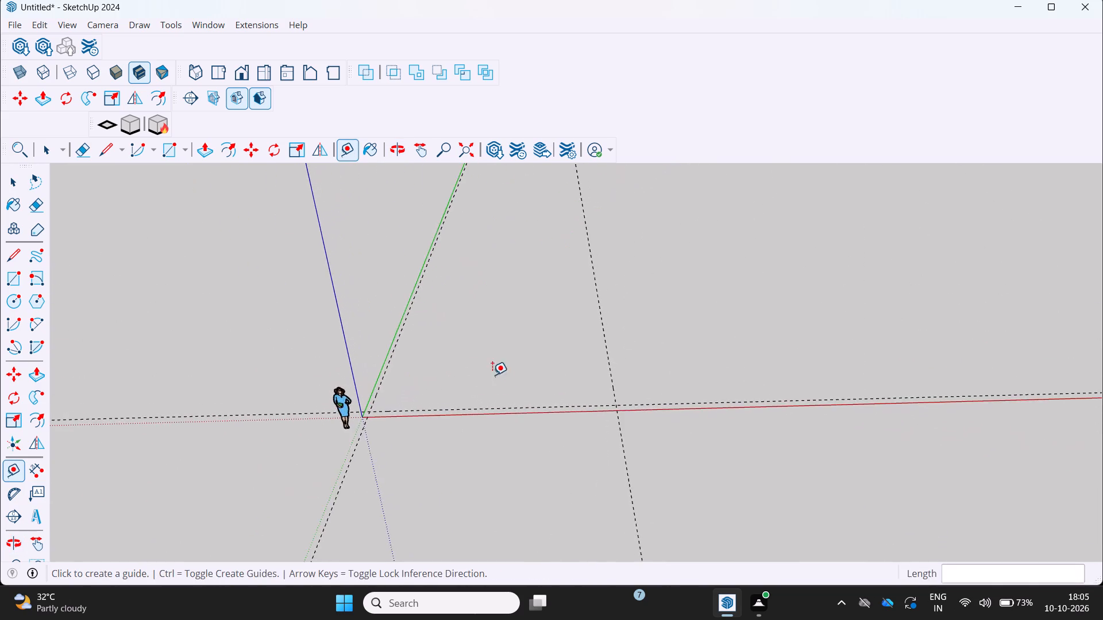
pyautogui.scroll(-2, 504, 384)
pyautogui.moveTo(491, 387); pyautogui.dragTo(476, 376, button='middle')
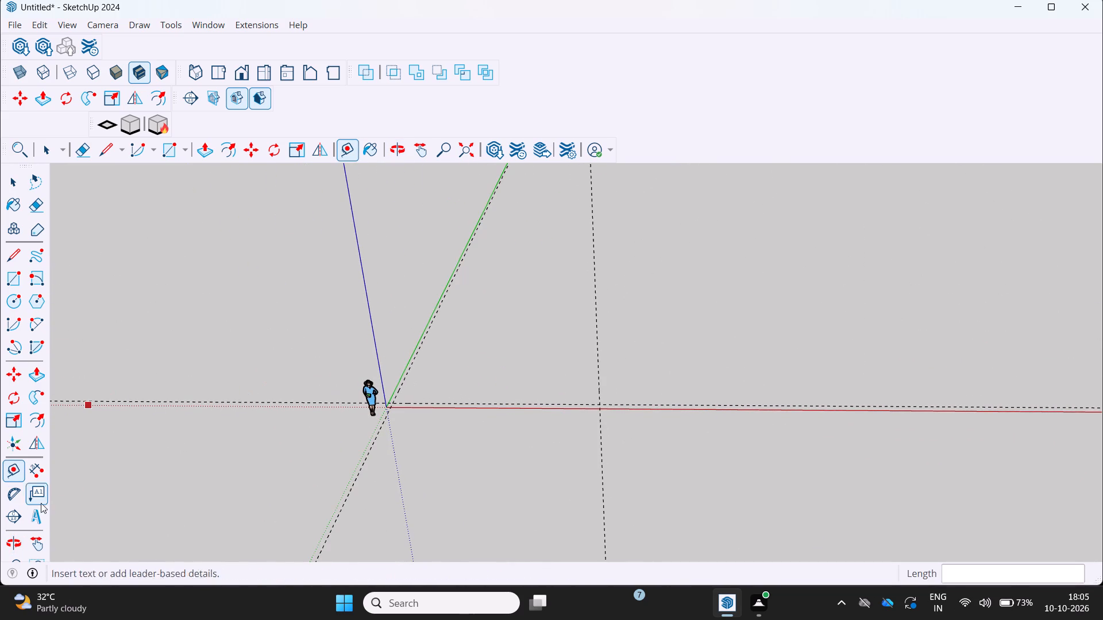
pyautogui.click(37, 465)
pyautogui.scroll(4, 414, 396)
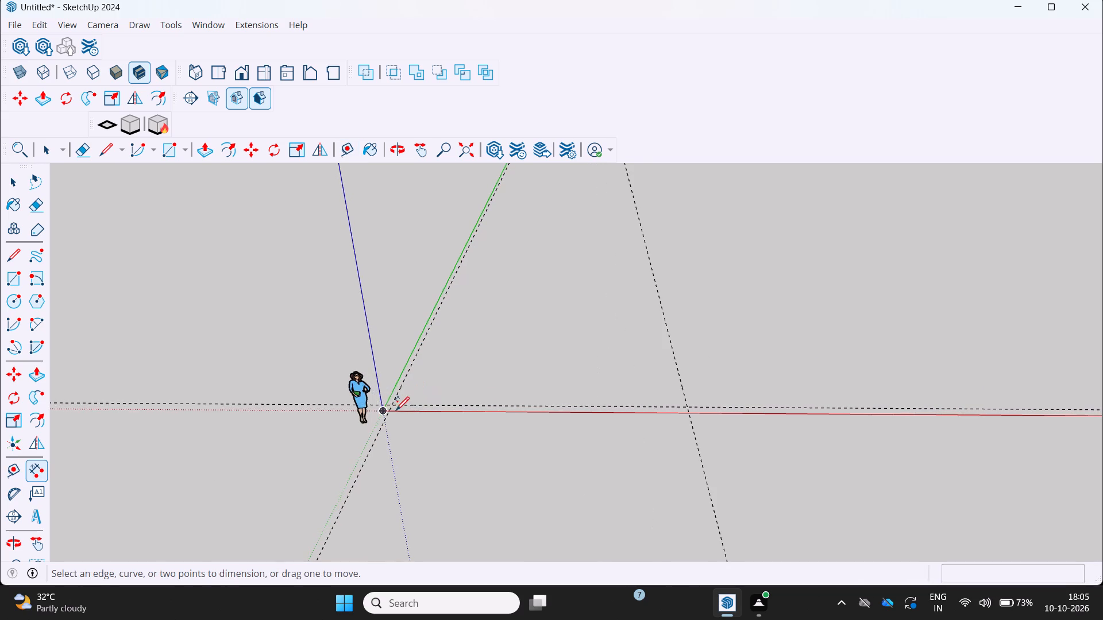
pyautogui.scroll(3, 396, 409)
pyautogui.click(392, 403)
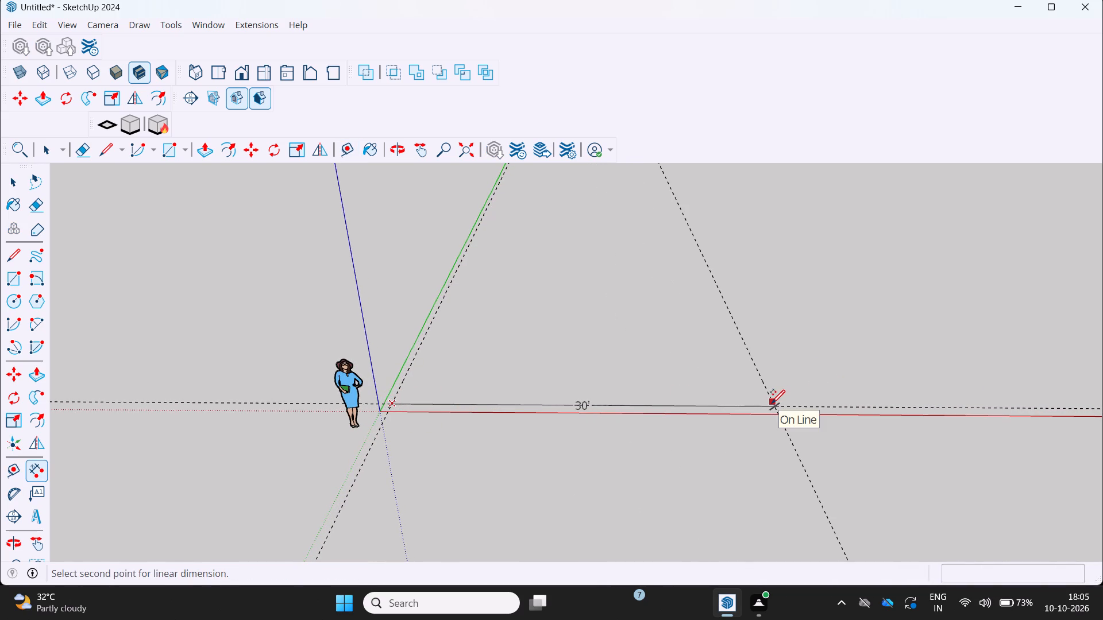
pyautogui.press('Escape')
# Add a guide 58' along the green direction from the guide beside the red axis for the plot depth.
pyautogui.scroll(-3, 768, 401)
pyautogui.moveTo(766, 400); pyautogui.dragTo(720, 416, button='middle')
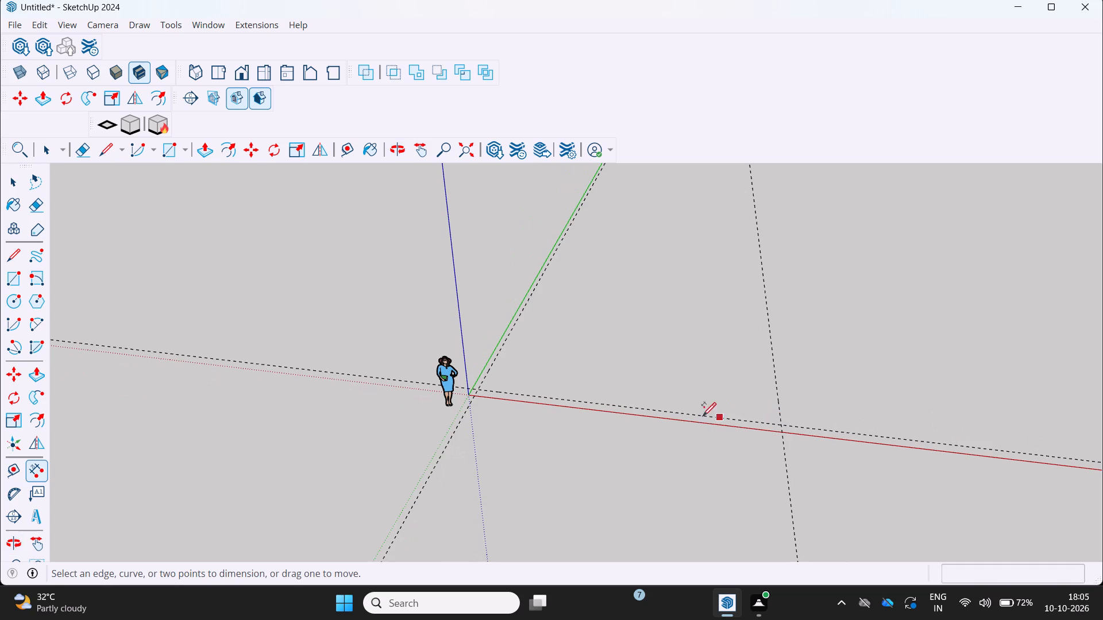
pyautogui.press('t')
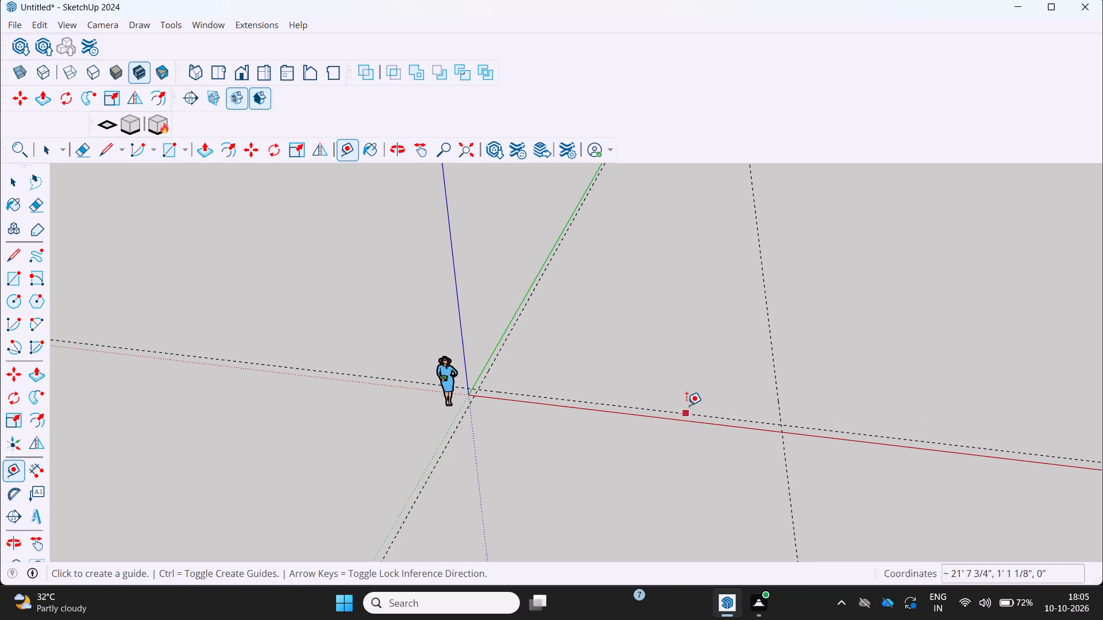
pyautogui.click(657, 408)
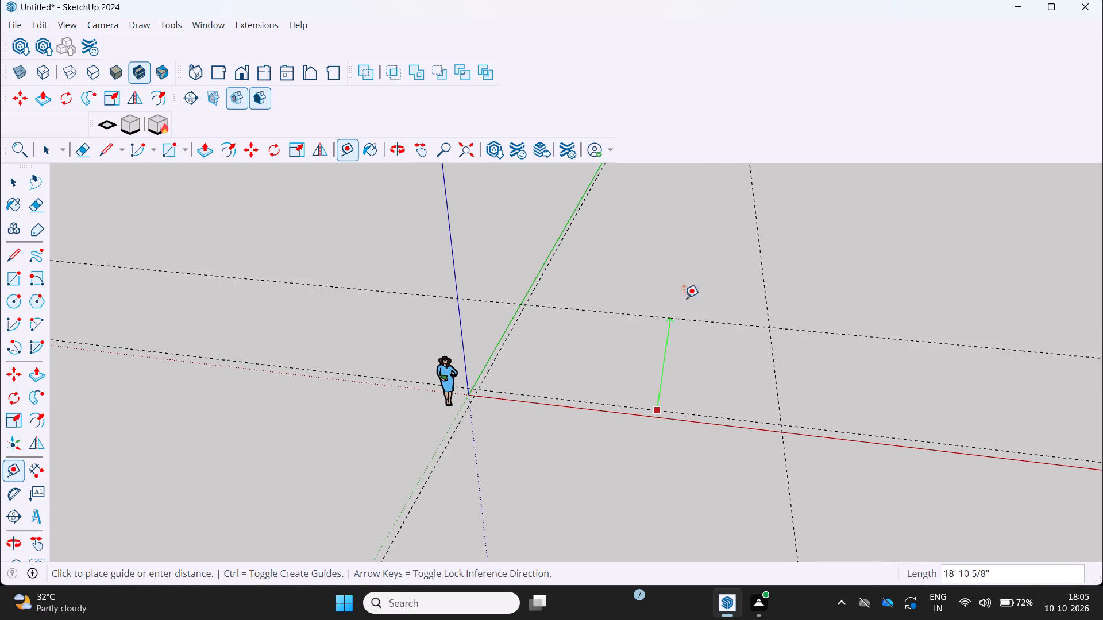
pyautogui.write("58'")
pyautogui.press('Return')
# Add a guide parallel to the green axis, offset 9" from it into the plot.
pyautogui.scroll(-4, 678, 233)
pyautogui.moveTo(687, 228); pyautogui.dragTo(699, 235, button='middle')
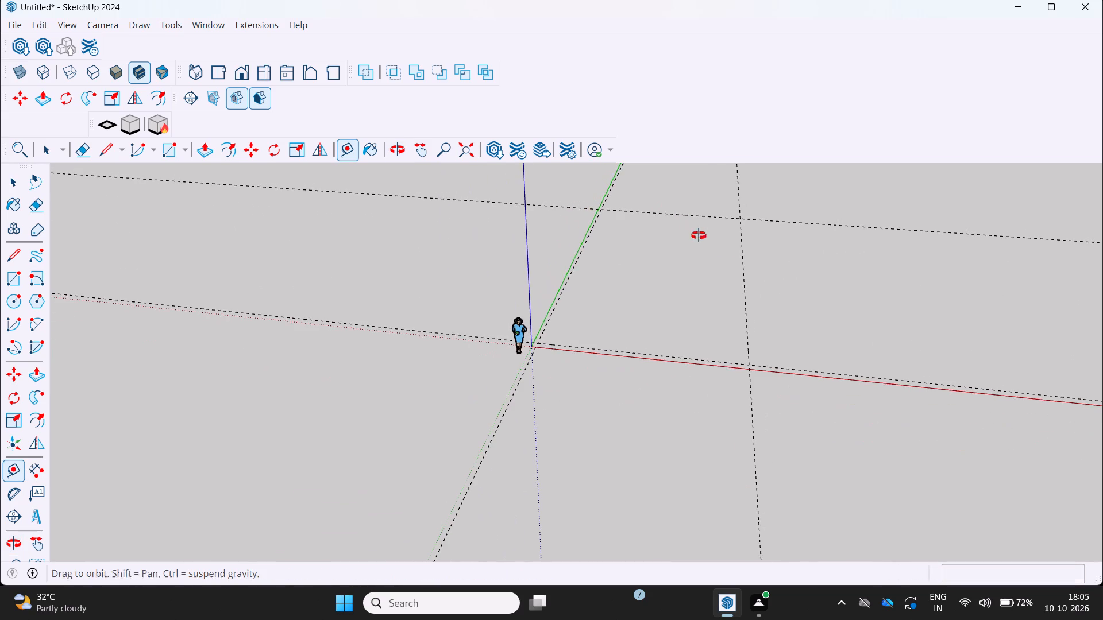
pyautogui.moveTo(699, 235); pyautogui.dragTo(741, 265, button='middle')
pyautogui.scroll(1, 608, 251)
pyautogui.moveTo(604, 248); pyautogui.dragTo(588, 245, button='middle')
pyautogui.scroll(1, 541, 236)
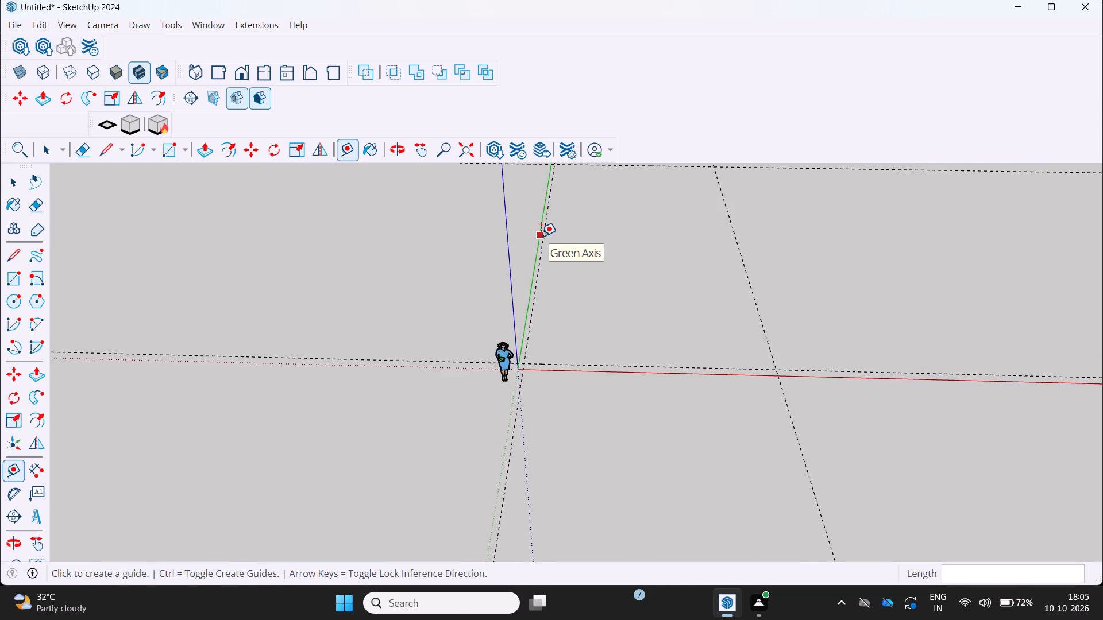
pyautogui.scroll(-2, 541, 236)
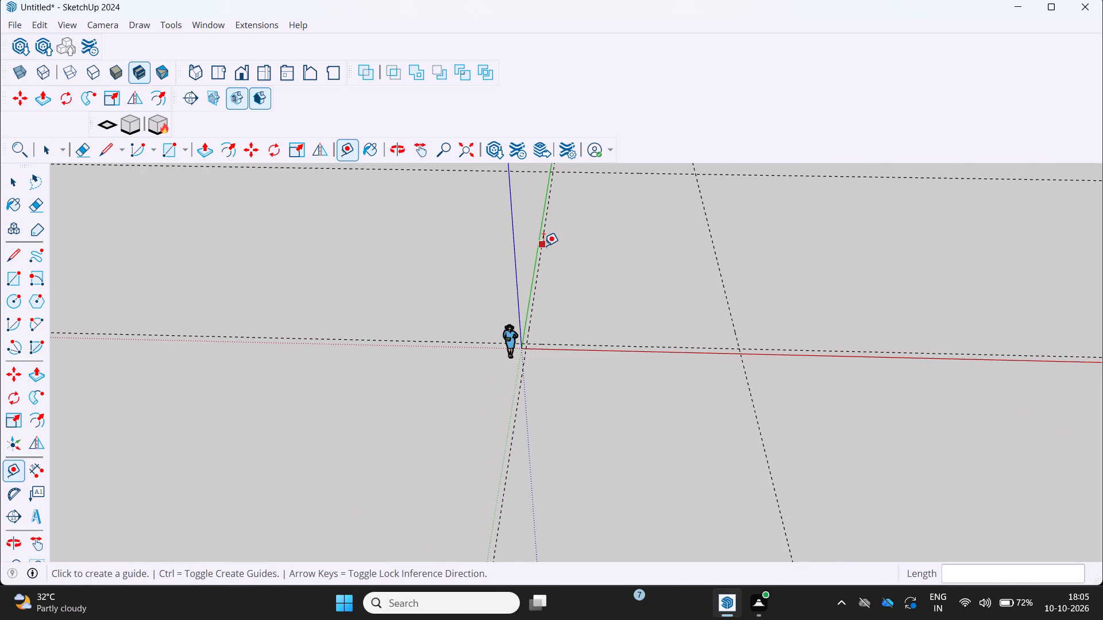
pyautogui.click(543, 246)
pyautogui.press('9')
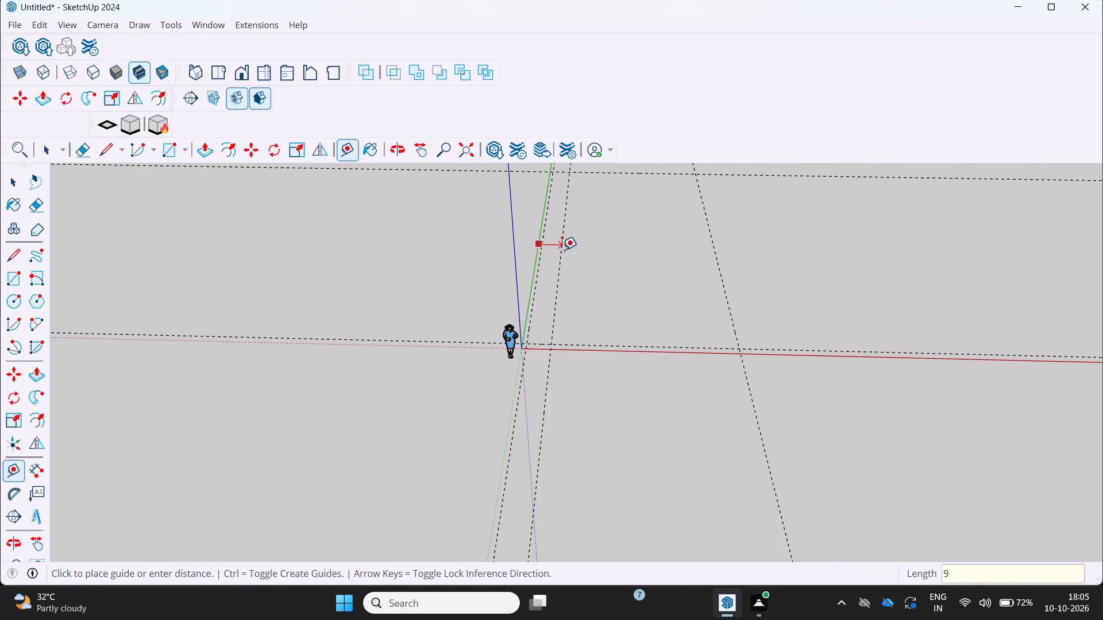
pyautogui.press('Return')
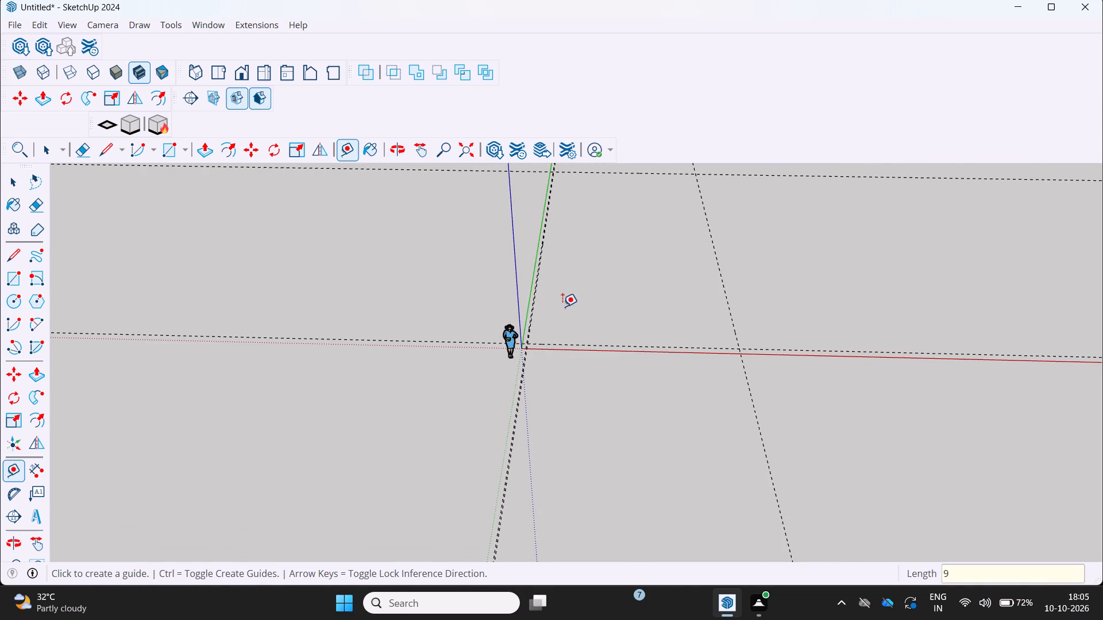
# Undo the last wall guide and add it again, offset 9" into the plot from the guide beside the green axis.
pyautogui.scroll(2, 573, 315)
pyautogui.scroll(12, 509, 311)
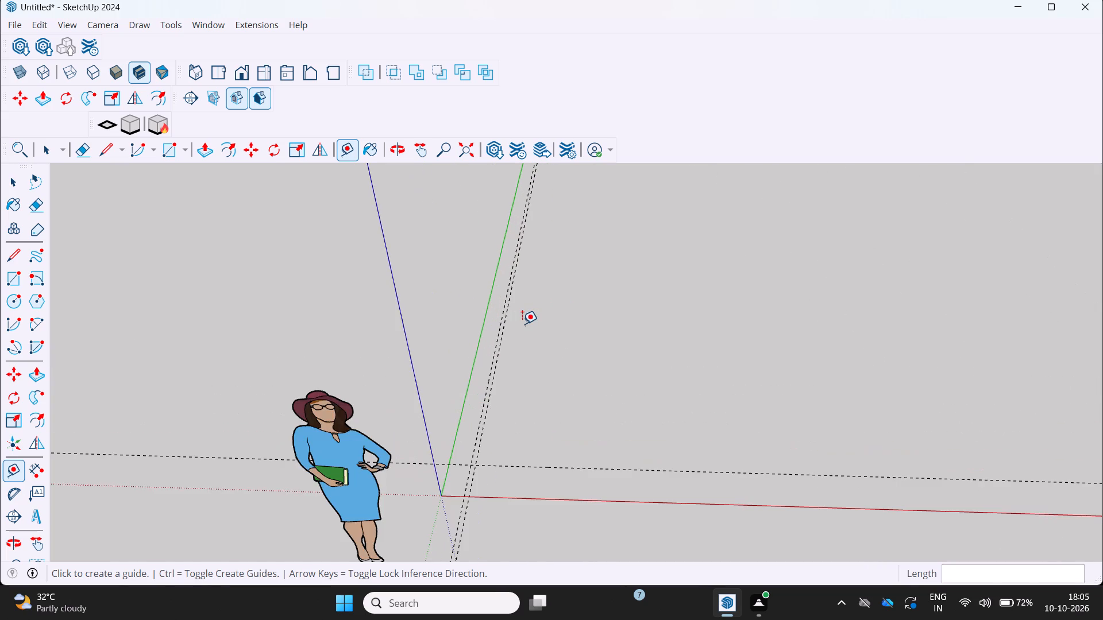
pyautogui.scroll(-9, 522, 324)
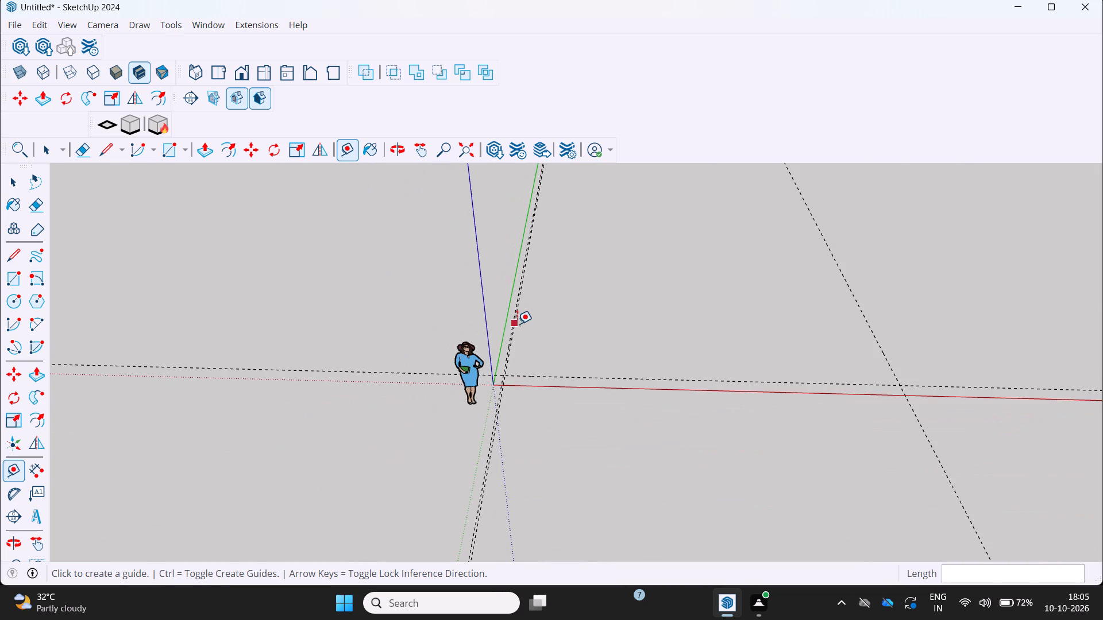
pyautogui.hotkey('ctrl', 'z')
pyautogui.scroll(5, 518, 323)
pyautogui.click(512, 321)
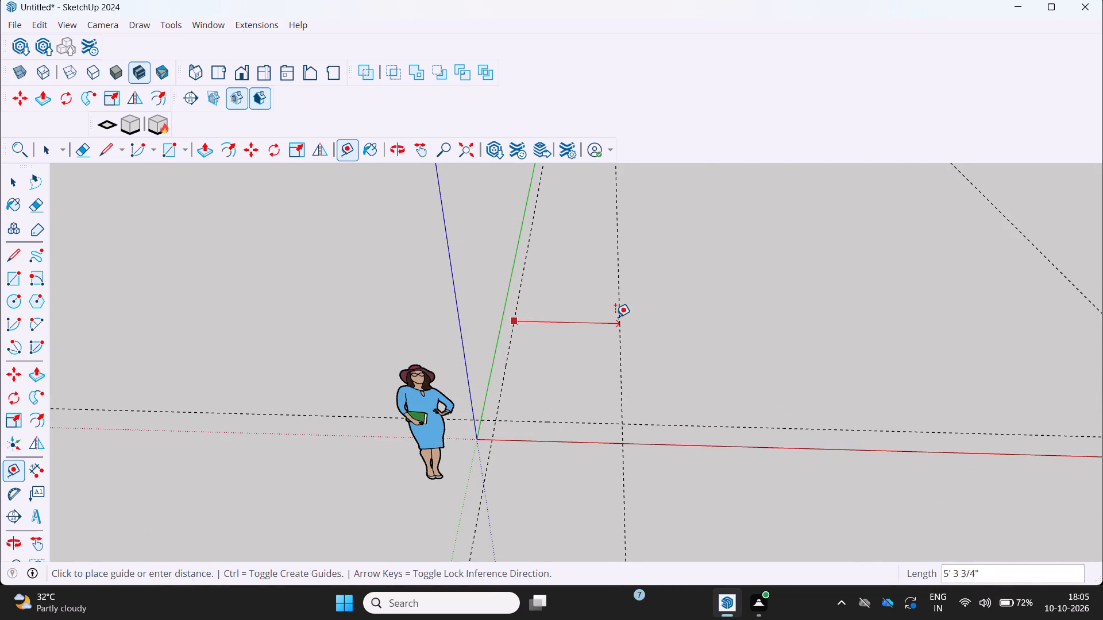
pyautogui.press('9')
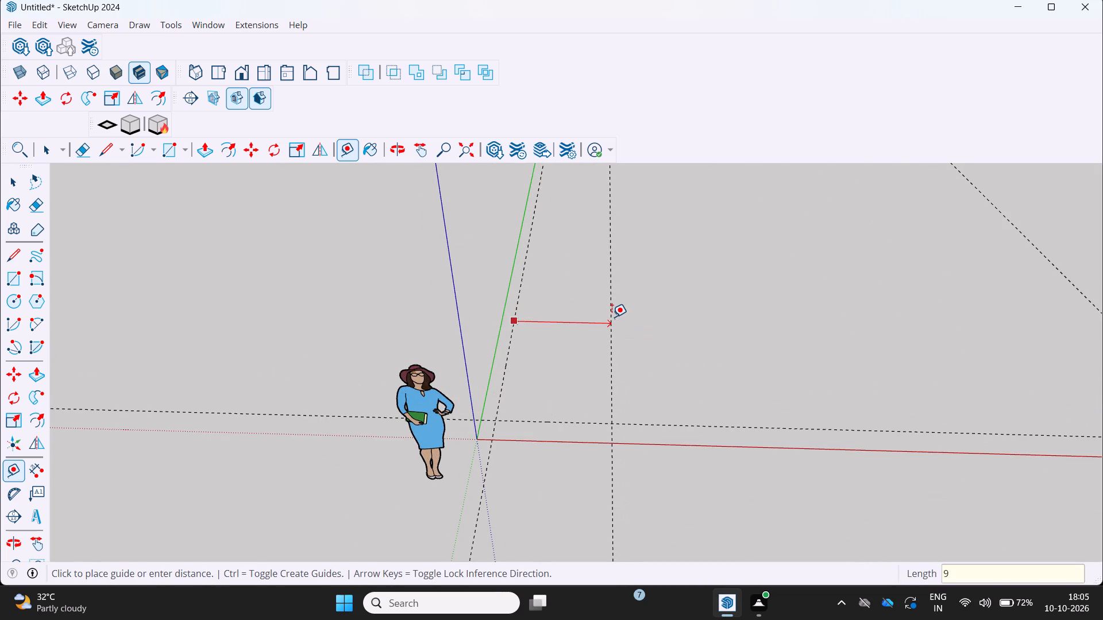
pyautogui.press('Return')
# Add a wall guide offset 9" into the plot from the 30' plot-width guide.
pyautogui.scroll(-4, 609, 316)
pyautogui.moveTo(589, 318); pyautogui.dragTo(552, 324, button='middle')
pyautogui.scroll(-5, 554, 325)
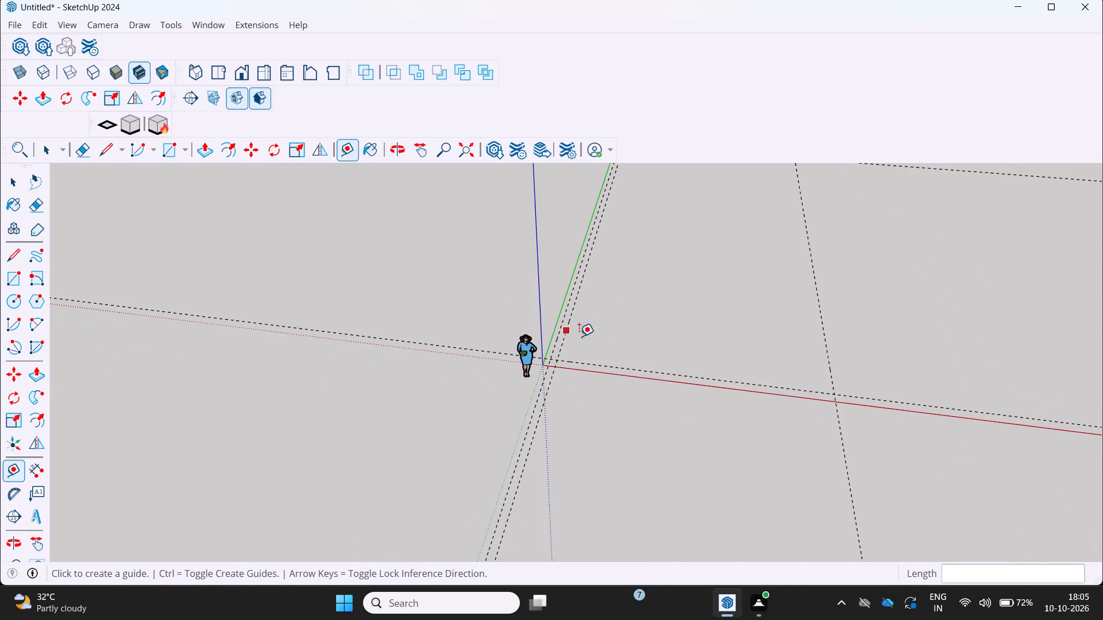
pyautogui.click(826, 351)
pyautogui.press('9')
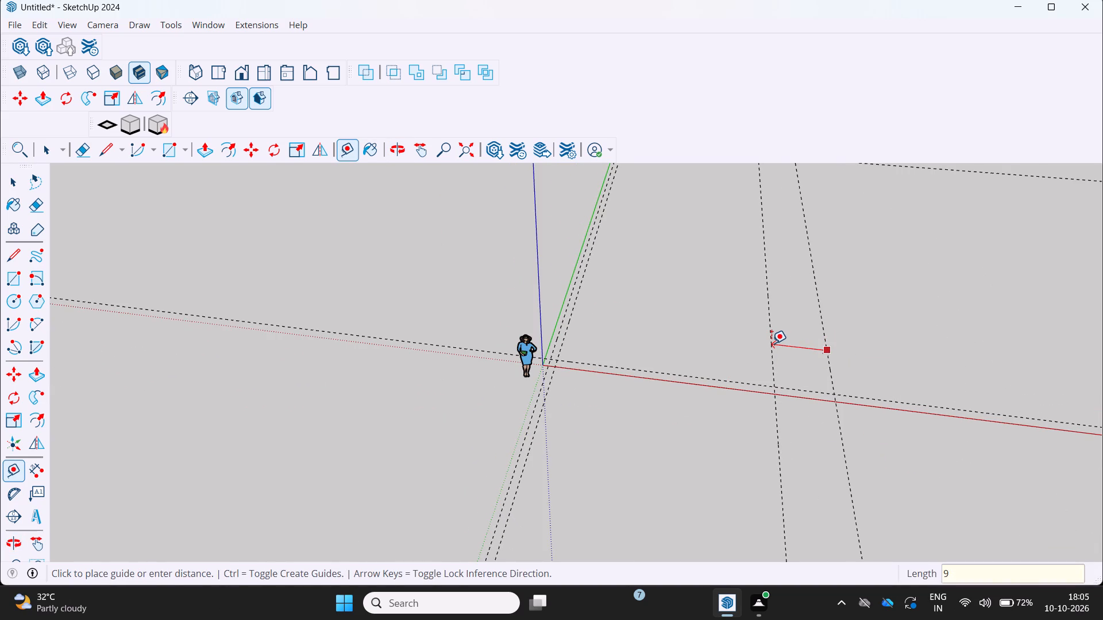
pyautogui.press('Return')
# Add a wall guide offset 9" into the plot from the guide beside the red axis.
pyautogui.click(702, 378)
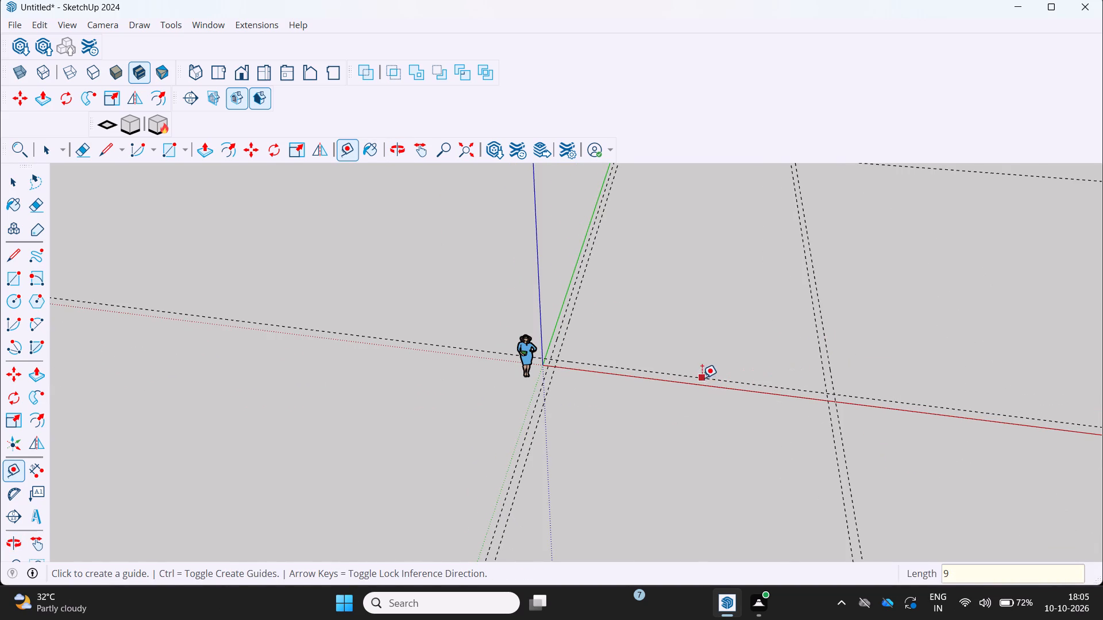
pyautogui.press('0')
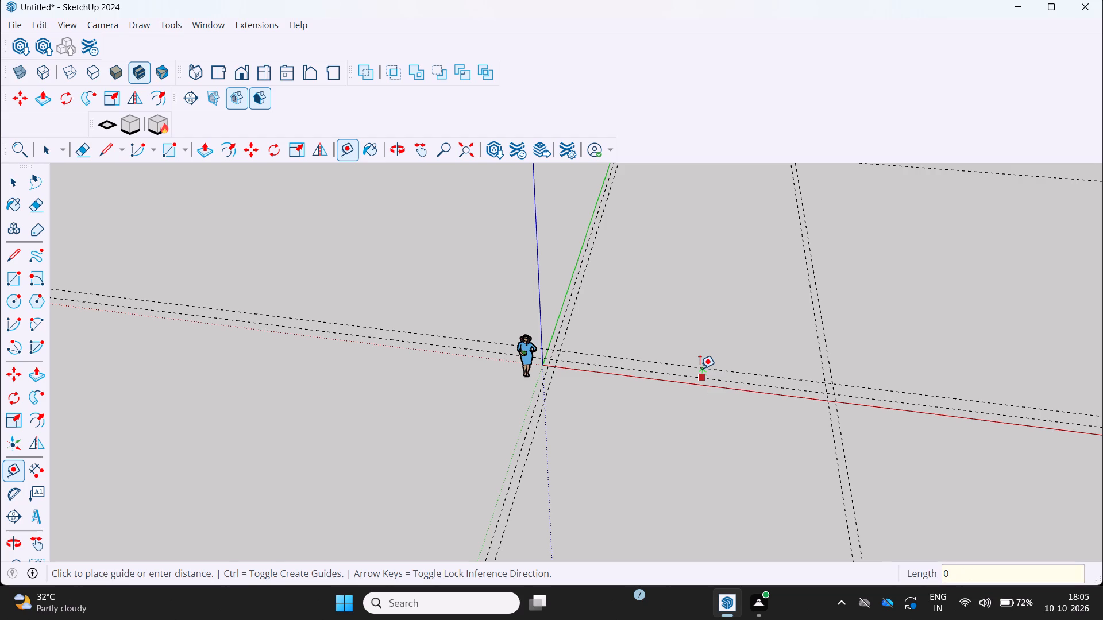
pyautogui.press('BackSpace')
pyautogui.press('9')
pyautogui.press('Return')
# Add a wall guide offset 9" into the plot from the 58' plot-depth guide.
pyautogui.scroll(-4, 761, 320)
pyautogui.scroll(2, 769, 193)
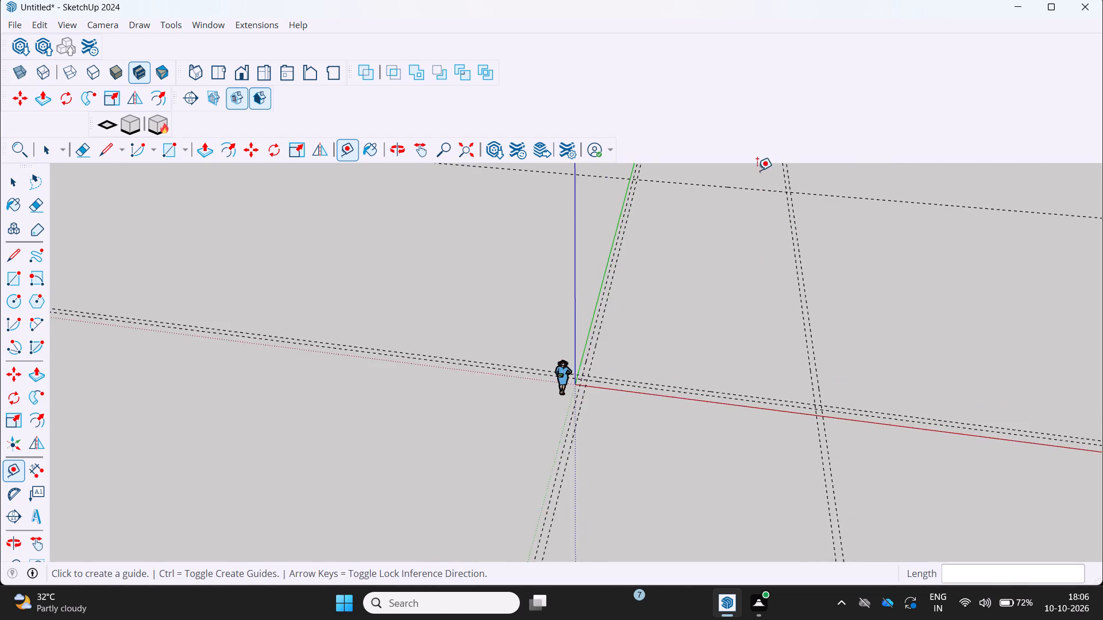
pyautogui.scroll(2, 707, 212)
pyautogui.click(715, 183)
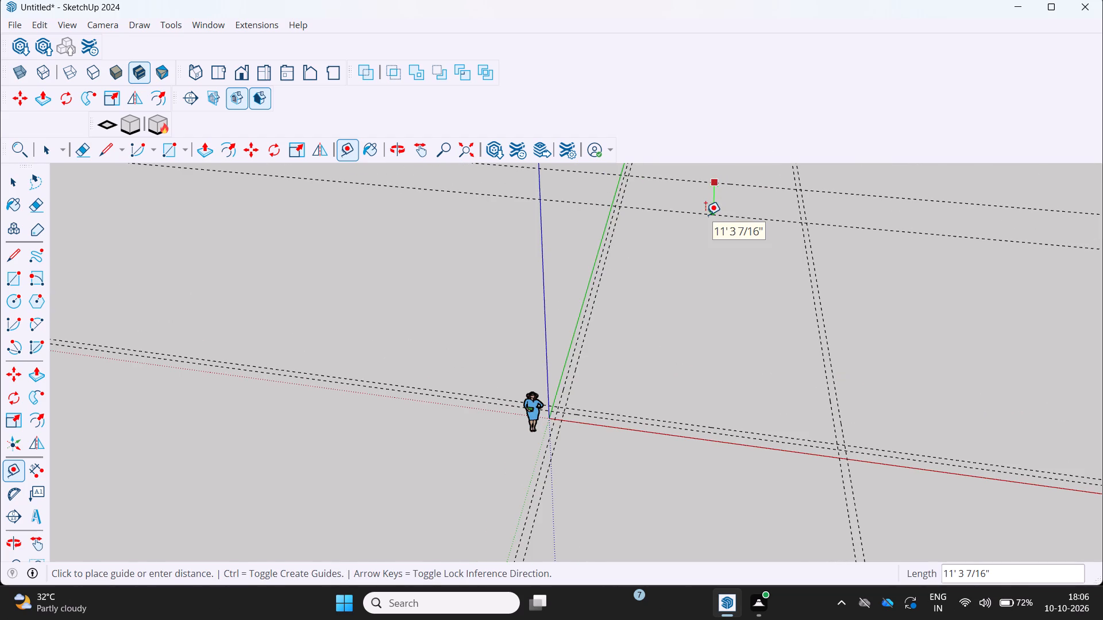
pyautogui.press('9')
pyautogui.press('Return')
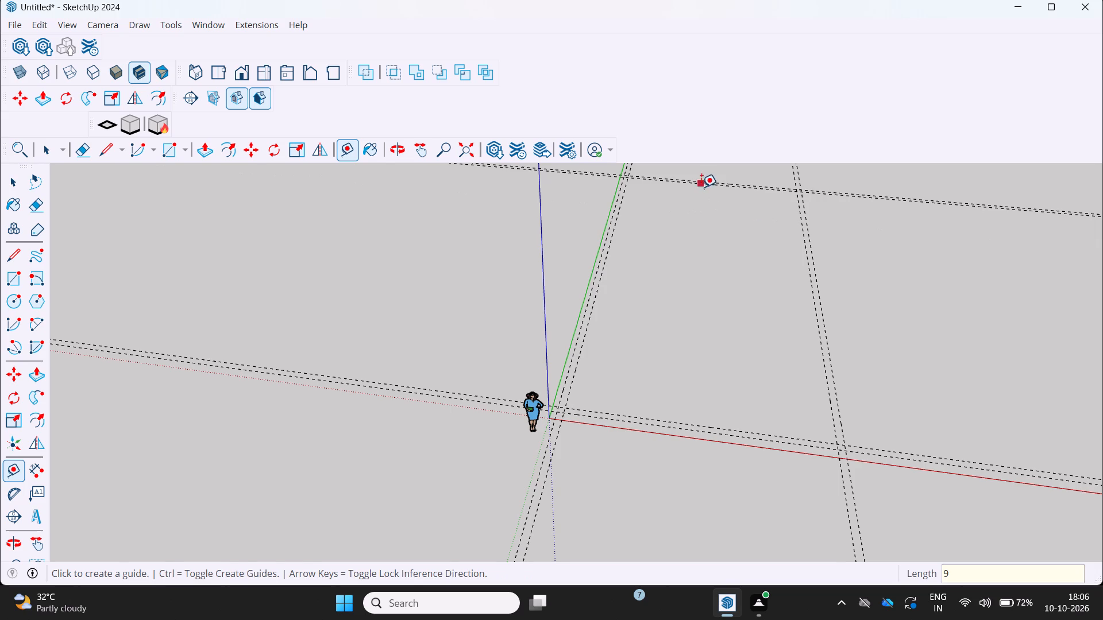
# Examine the paired wall guides and their crossings around the far corner of the plot.
pyautogui.moveTo(857, 240); pyautogui.dragTo(828, 276, button='middle')
pyautogui.scroll(-4, 823, 274)
pyautogui.scroll(3, 948, 174)
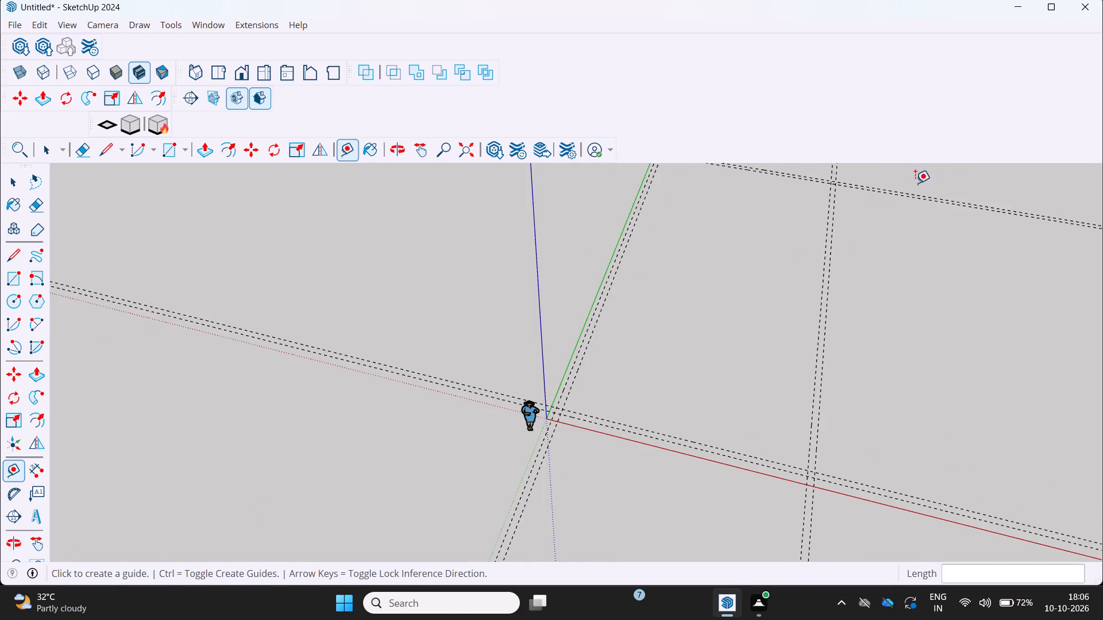
pyautogui.moveTo(915, 181); pyautogui.dragTo(865, 234, button='middle')
pyautogui.scroll(-5, 878, 228)
pyautogui.middleClick(855, 229)
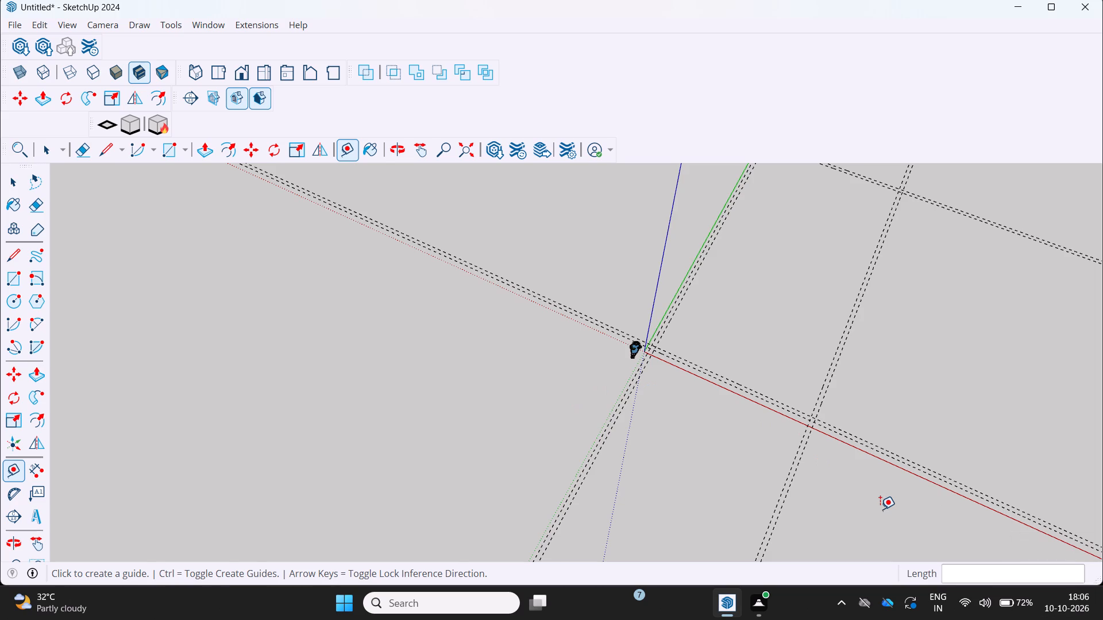
pyautogui.moveTo(773, 340); pyautogui.dragTo(670, 403, button='middle')
pyautogui.keyDown('shift'); pyautogui.scroll(1, 670, 403); pyautogui.keyUp('shift')
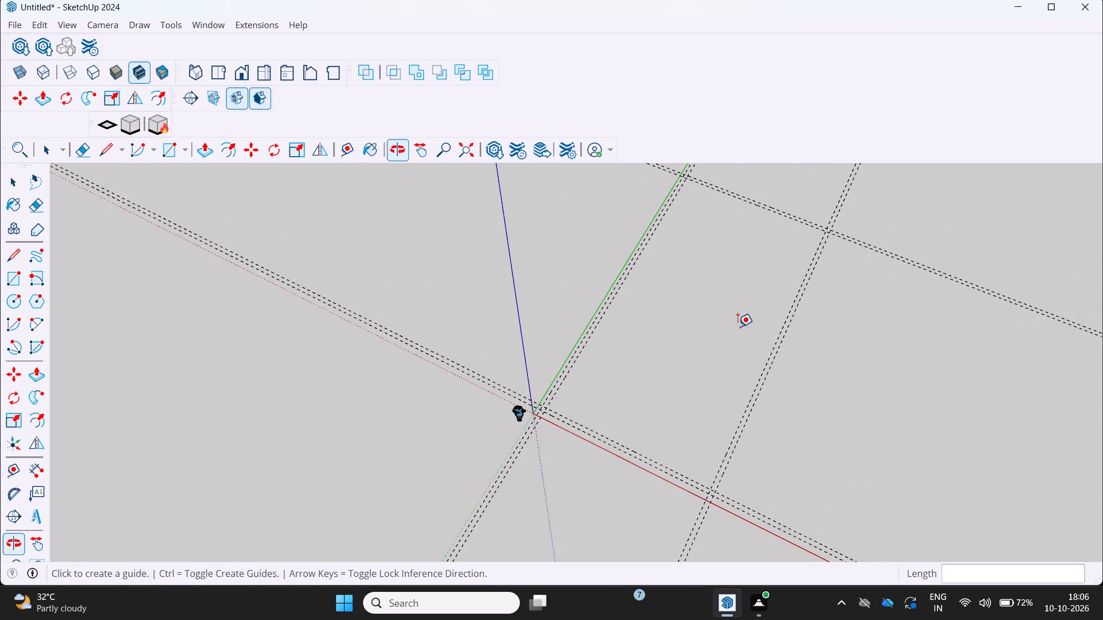
pyautogui.keyDown('shift'); pyautogui.scroll(6, 863, 256); pyautogui.keyUp('shift')
pyautogui.keyDown('shift'); pyautogui.moveTo(863, 249); pyautogui.dragTo(790, 354, button='middle'); pyautogui.keyUp('shift')
pyautogui.keyDown('shift'); pyautogui.middleClick(790, 354); pyautogui.keyUp('shift')
pyautogui.keyDown('shift'); pyautogui.middleClick(790, 354); pyautogui.keyUp('shift')
pyautogui.keyDown('shift'); pyautogui.scroll(2, 784, 262); pyautogui.keyUp('shift')
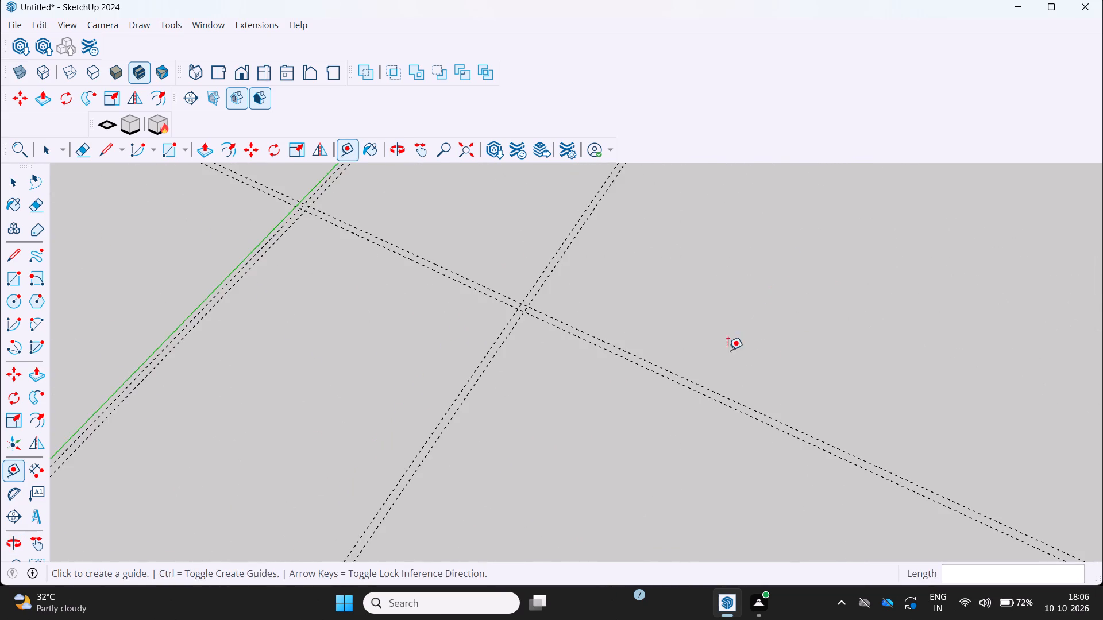
pyautogui.keyDown('shift'); pyautogui.scroll(1, 698, 351); pyautogui.keyUp('shift')
pyautogui.moveTo(701, 353); pyautogui.dragTo(781, 315, button='middle')
pyautogui.scroll(2, 568, 394)
pyautogui.scroll(-4, 566, 394)
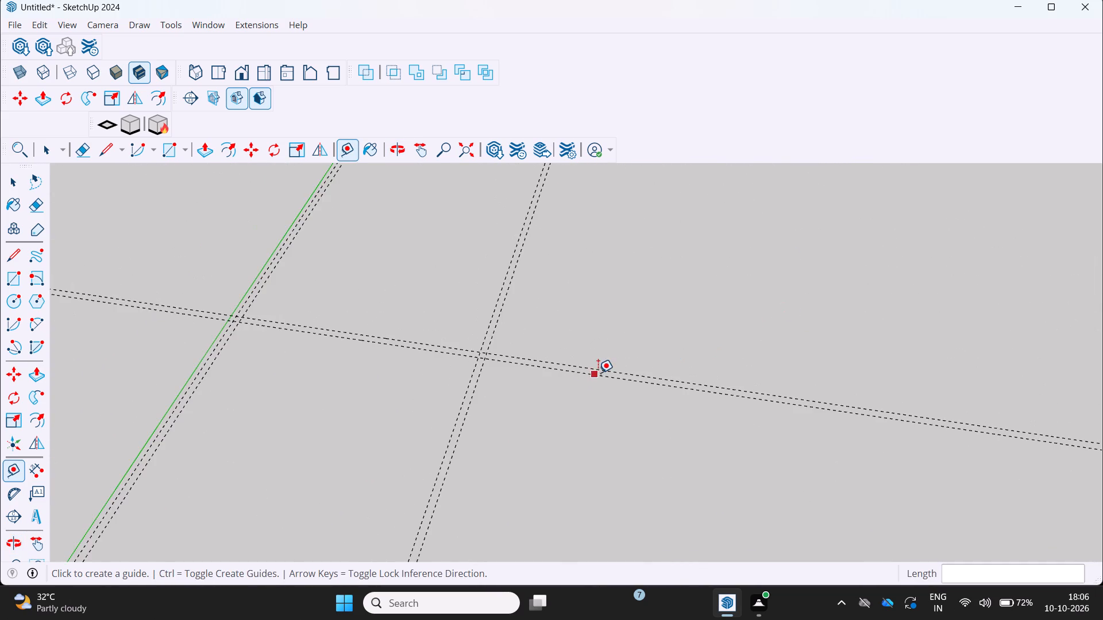
pyautogui.scroll(-11, 598, 373)
pyautogui.moveTo(613, 423); pyautogui.dragTo(631, 359, button='middle')
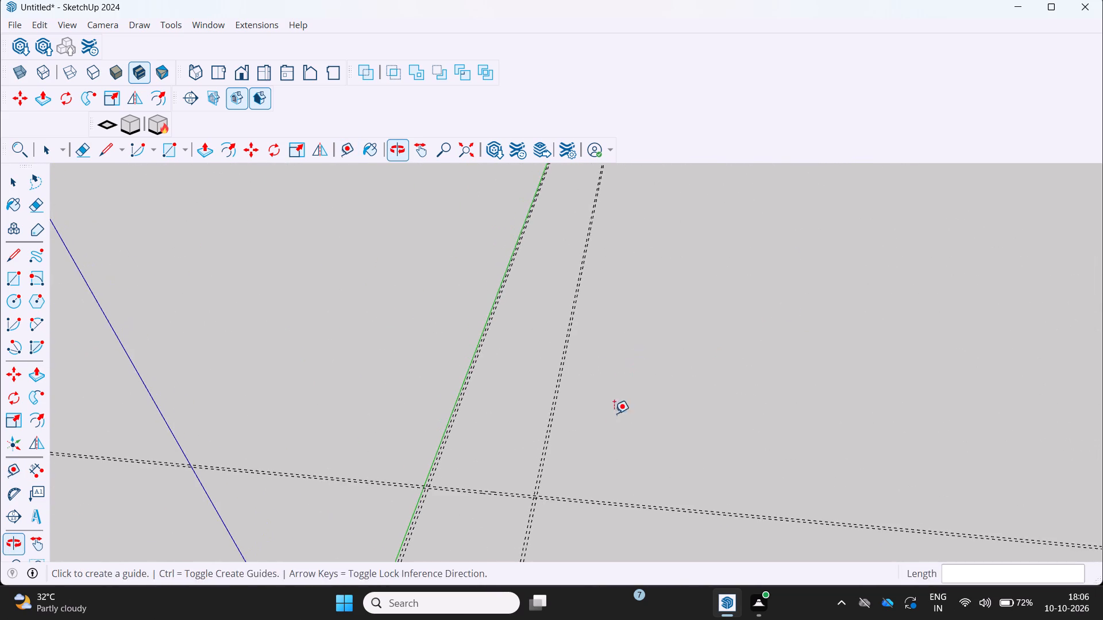
pyautogui.moveTo(612, 424); pyautogui.dragTo(587, 522, button='middle')
pyautogui.scroll(12, 576, 400)
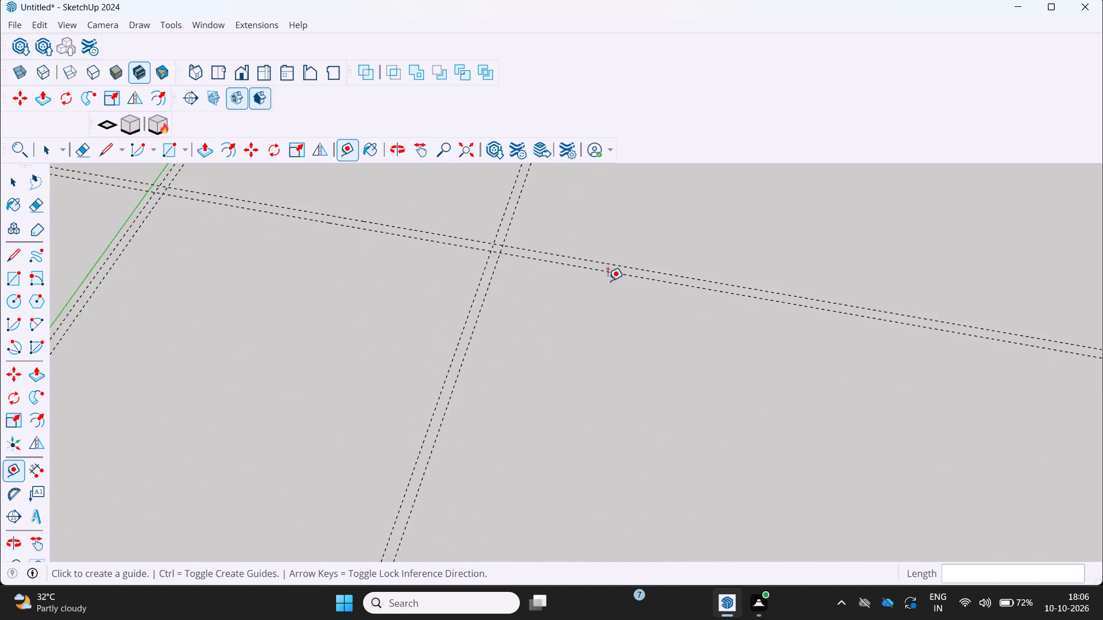
pyautogui.scroll(6, 608, 281)
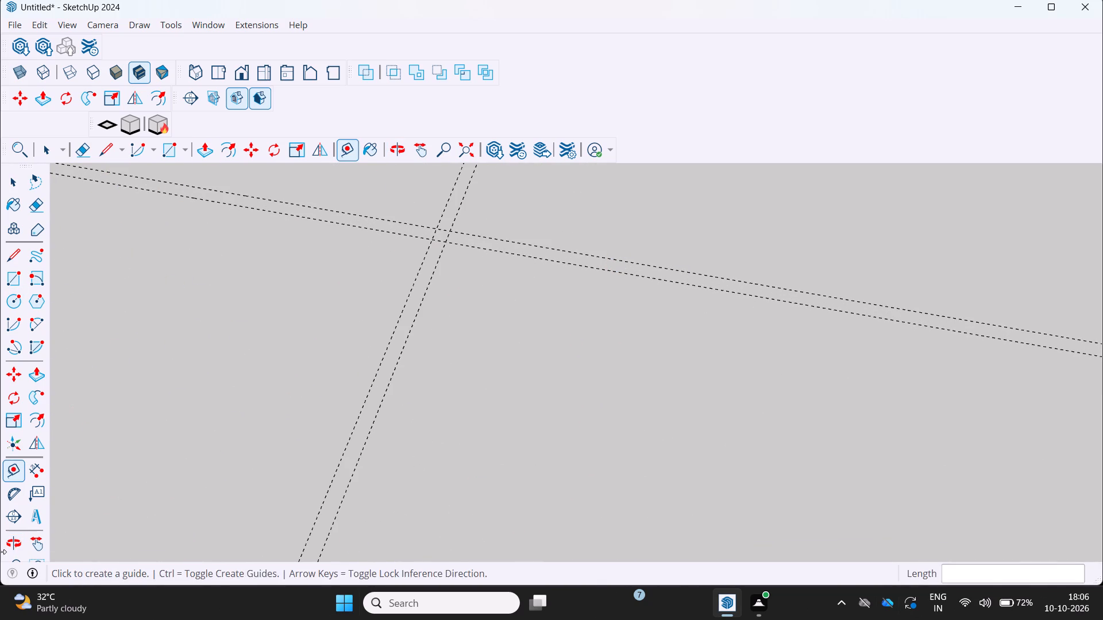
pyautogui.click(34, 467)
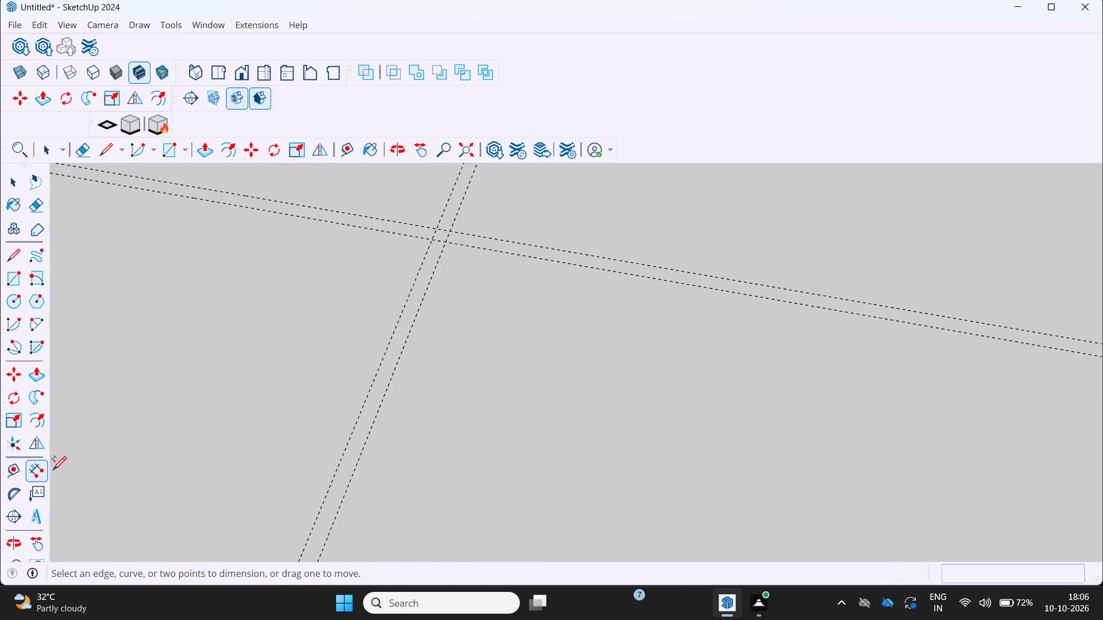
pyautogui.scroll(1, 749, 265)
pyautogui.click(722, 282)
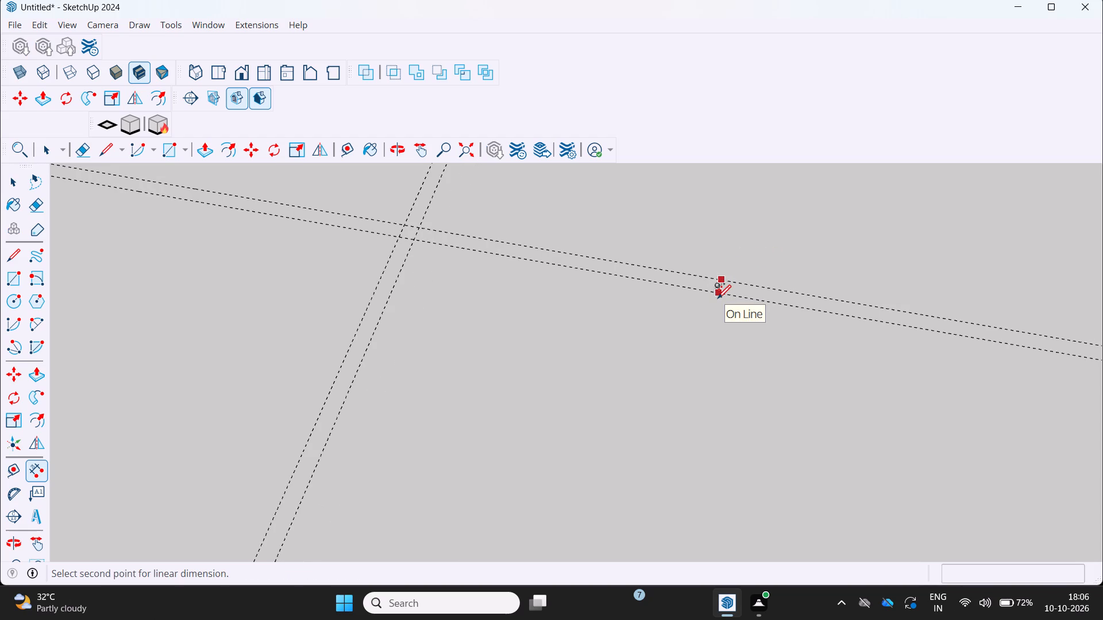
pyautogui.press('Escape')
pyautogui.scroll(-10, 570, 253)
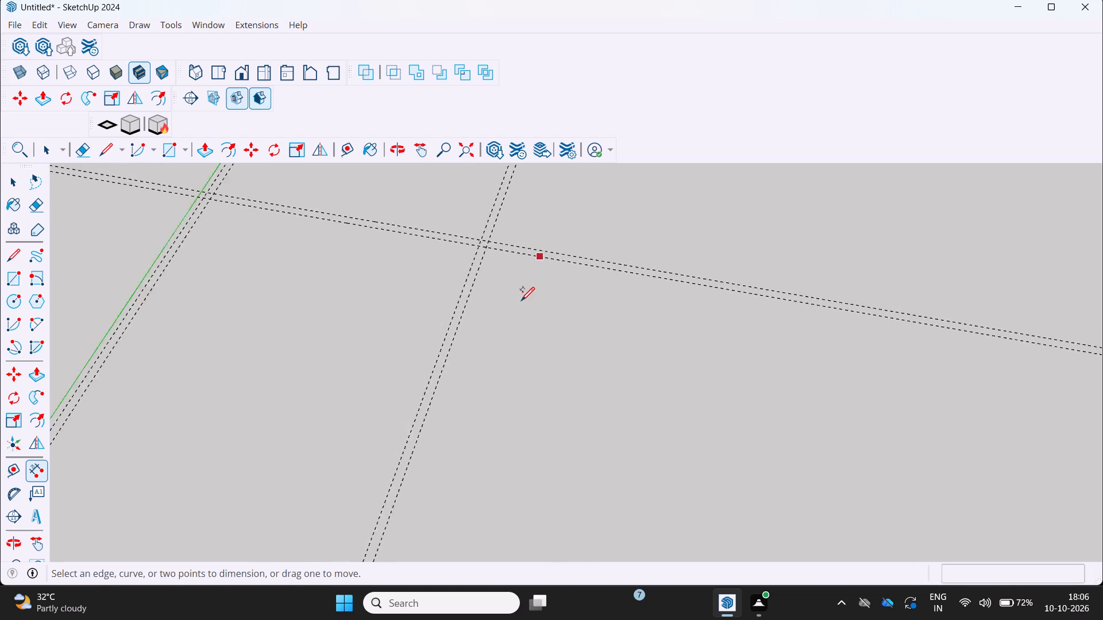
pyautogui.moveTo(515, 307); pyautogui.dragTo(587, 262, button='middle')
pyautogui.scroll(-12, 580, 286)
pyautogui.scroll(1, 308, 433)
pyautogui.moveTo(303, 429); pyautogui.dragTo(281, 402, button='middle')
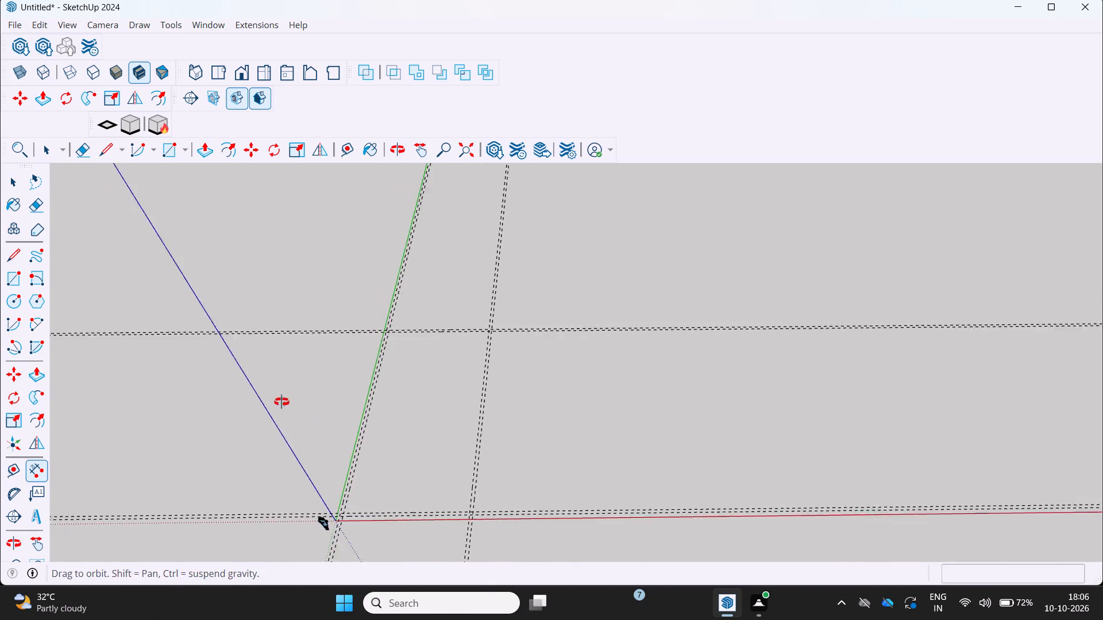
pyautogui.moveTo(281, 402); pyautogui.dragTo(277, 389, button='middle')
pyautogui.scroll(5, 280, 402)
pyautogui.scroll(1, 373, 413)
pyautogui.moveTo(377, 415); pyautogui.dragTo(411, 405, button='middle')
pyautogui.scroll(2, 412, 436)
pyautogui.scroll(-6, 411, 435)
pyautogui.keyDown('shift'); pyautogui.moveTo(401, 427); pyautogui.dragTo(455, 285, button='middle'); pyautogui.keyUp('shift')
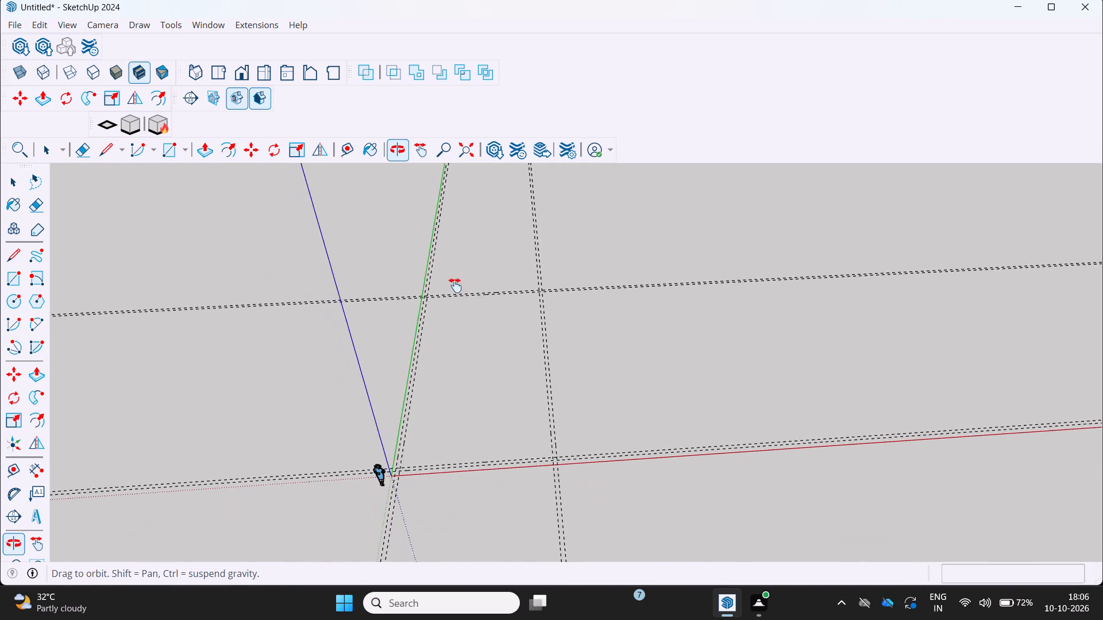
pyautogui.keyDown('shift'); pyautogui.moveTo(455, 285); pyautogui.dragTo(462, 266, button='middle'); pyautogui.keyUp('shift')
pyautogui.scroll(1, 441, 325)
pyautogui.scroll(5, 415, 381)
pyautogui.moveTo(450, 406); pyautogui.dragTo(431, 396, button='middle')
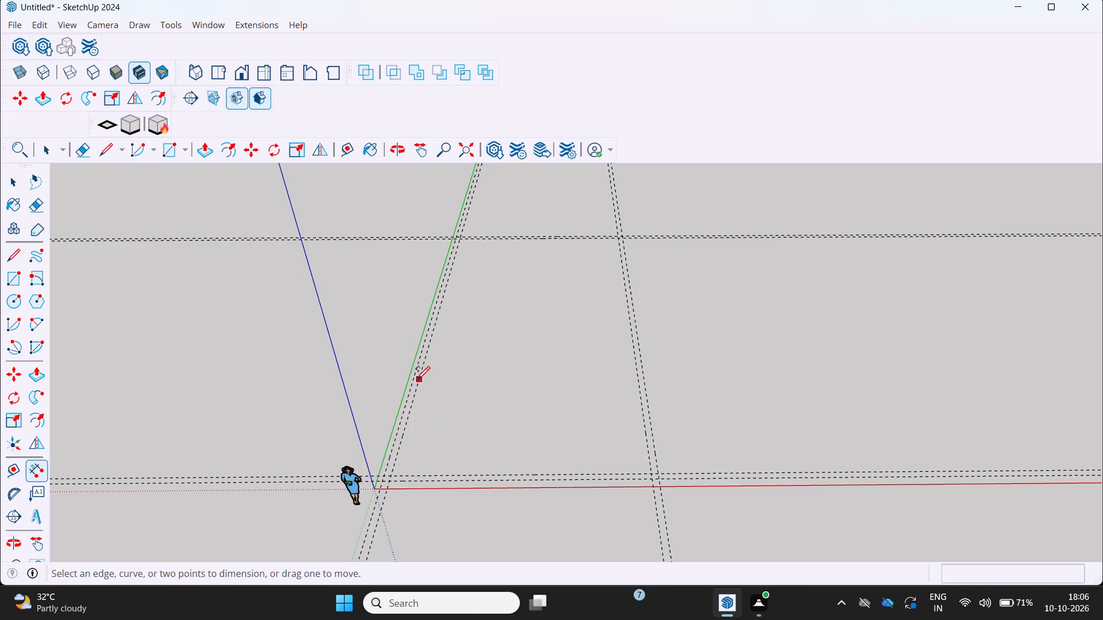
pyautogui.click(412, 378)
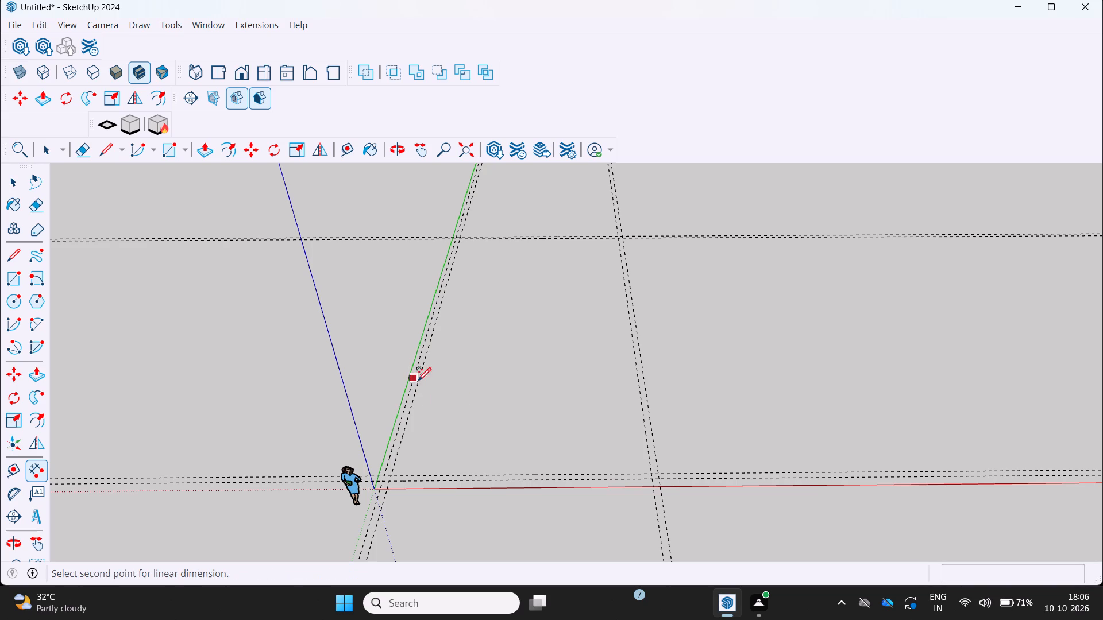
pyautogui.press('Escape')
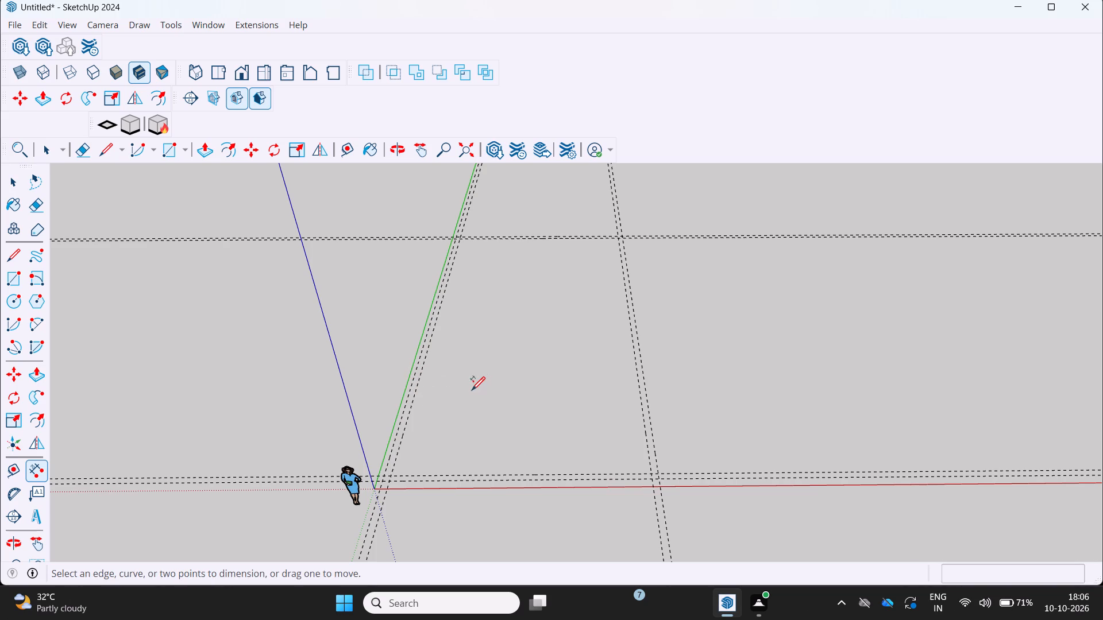
# Add a guide 10'3" along the red direction from the outer plot guide beside the green axis.
pyautogui.press('t')
pyautogui.scroll(3, 406, 399)
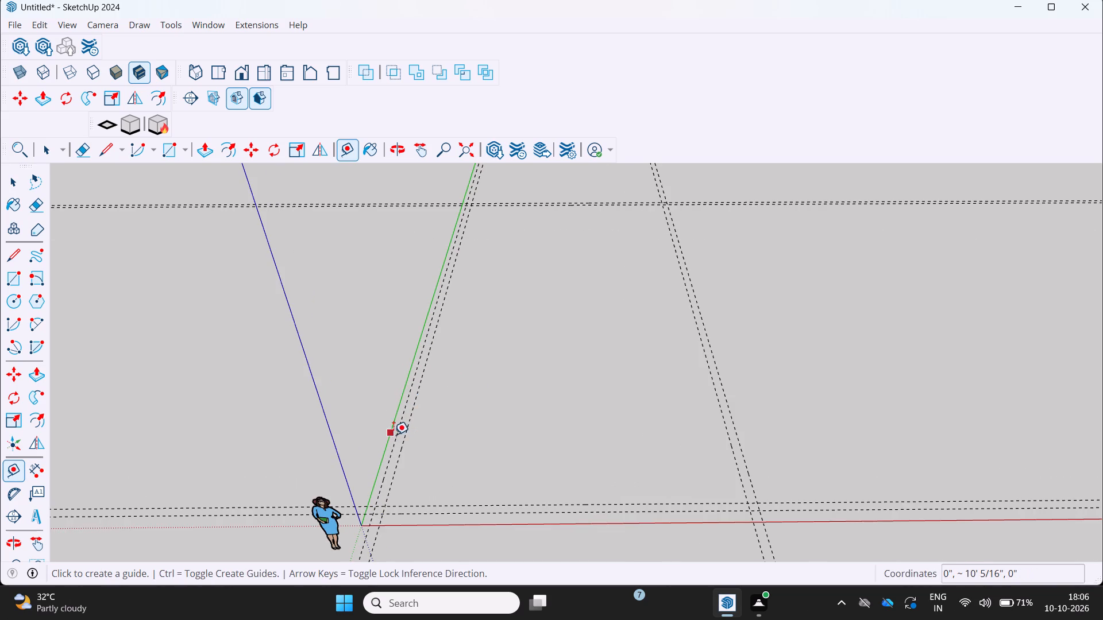
pyautogui.click(398, 436)
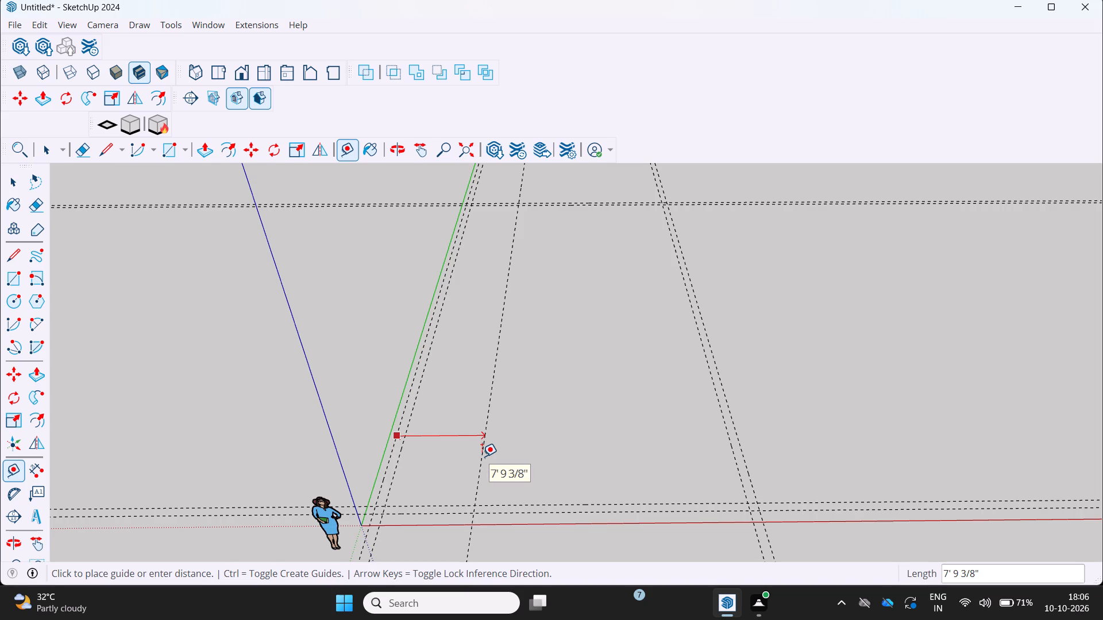
pyautogui.write("10'3")
pyautogui.press('Return')
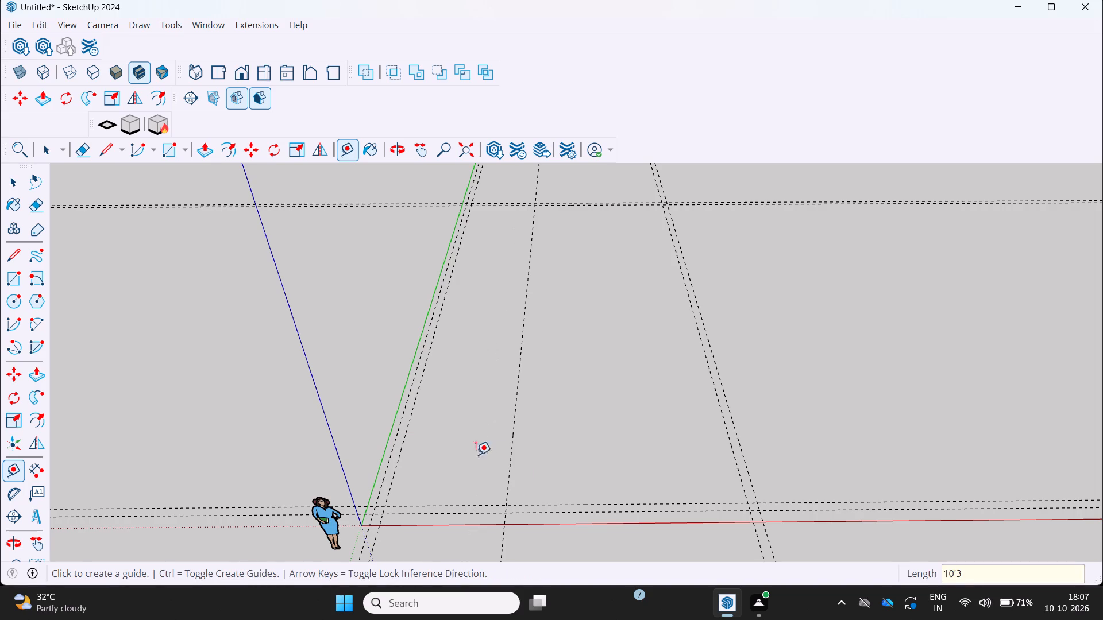
# Add a guide offset 9" along the red direction from the 10'3" guide for the interior wall thickness.
pyautogui.click(510, 440)
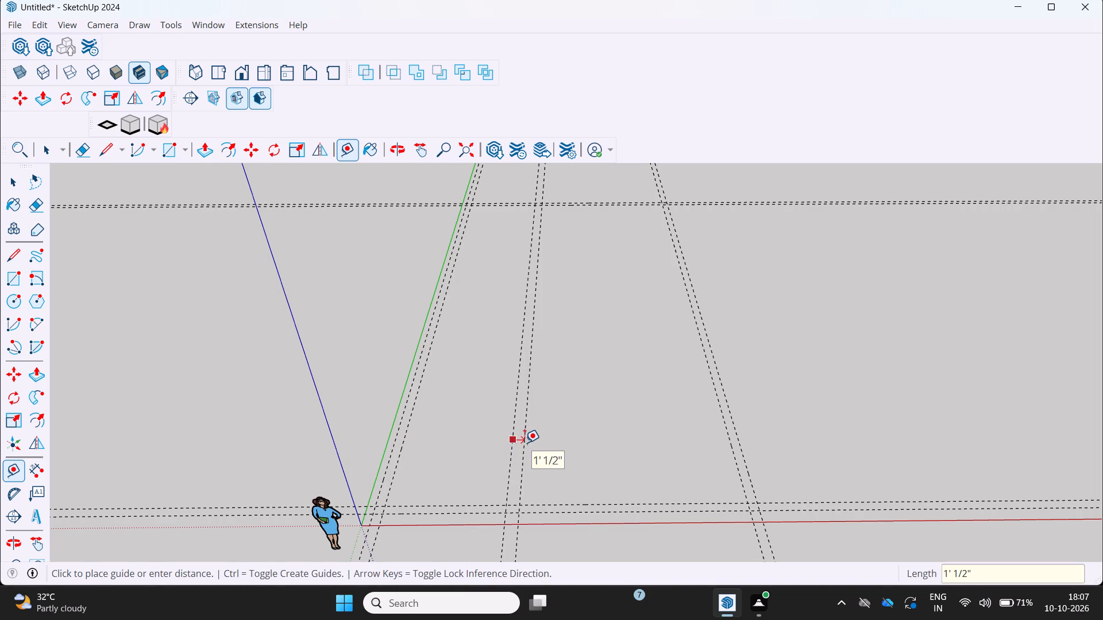
pyautogui.press('9')
pyautogui.press('Return')
pyautogui.scroll(-3, 556, 420)
pyautogui.moveTo(550, 417); pyautogui.dragTo(534, 410, button='middle')
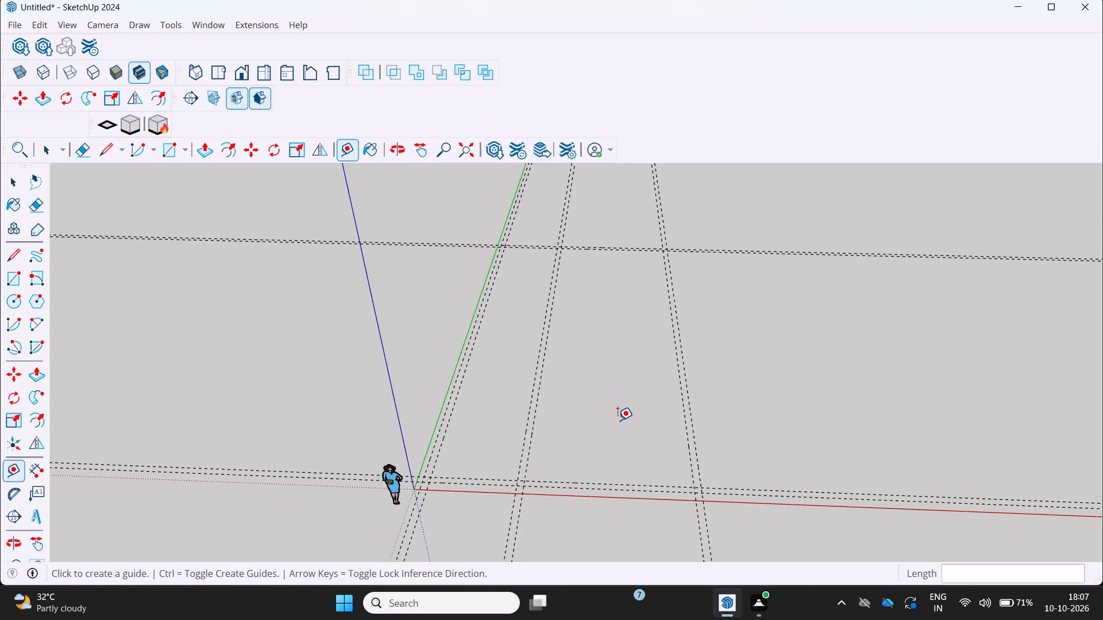
pyautogui.click(691, 444)
pyautogui.press('Escape')
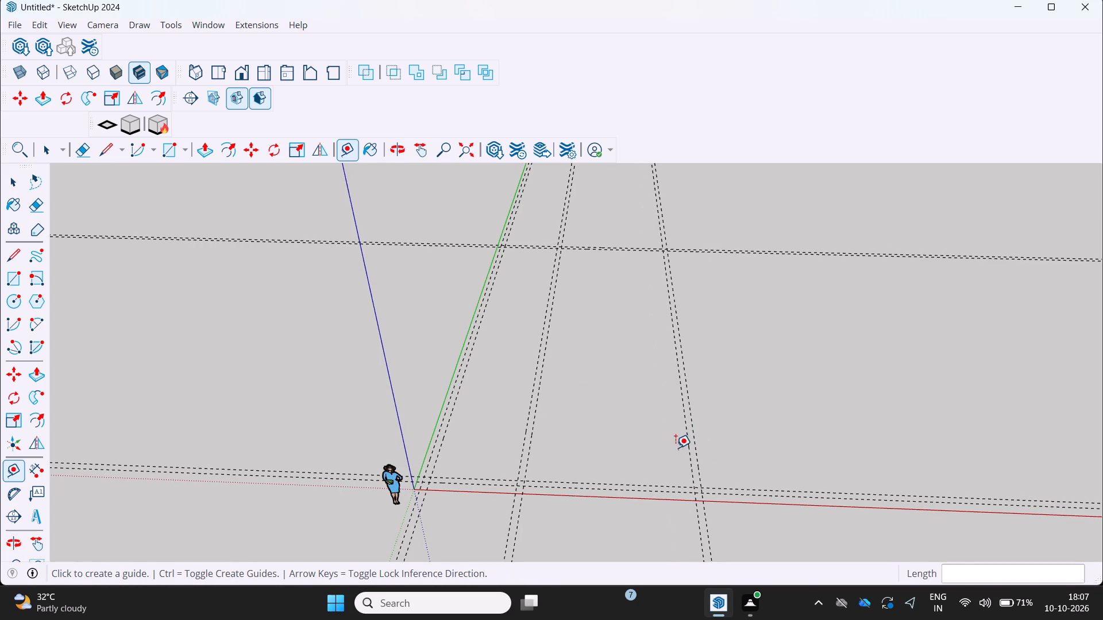
# Add a guide 13' from the outer plot guide on the side farthest from the green axis, measured inward along the red direction.
pyautogui.click(693, 435)
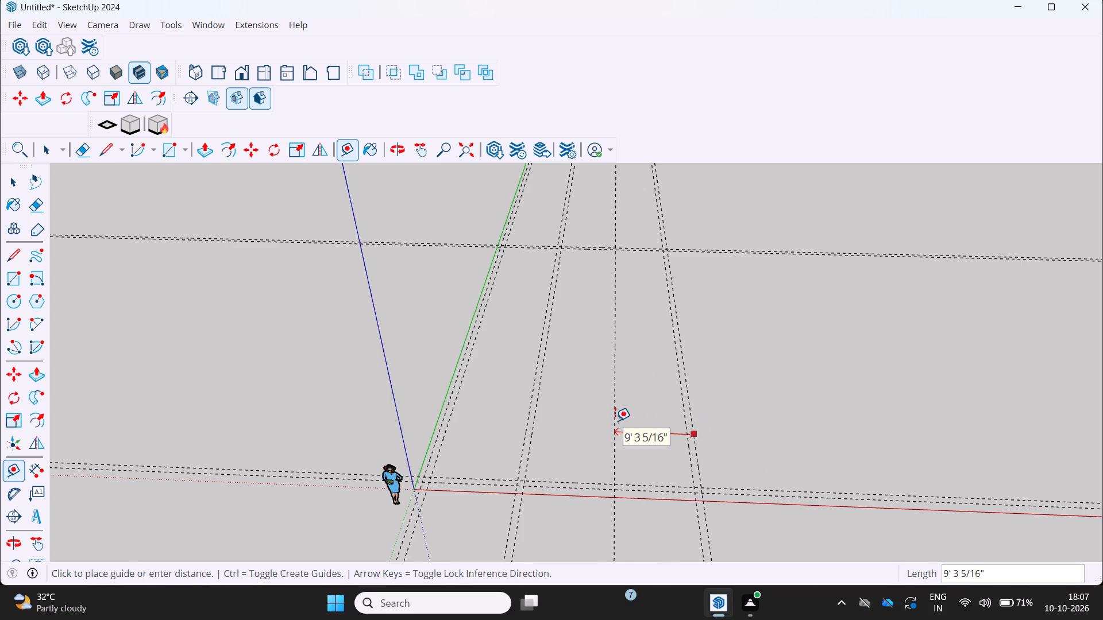
pyautogui.write('13')
pyautogui.press("'")
pyautogui.press('Return')
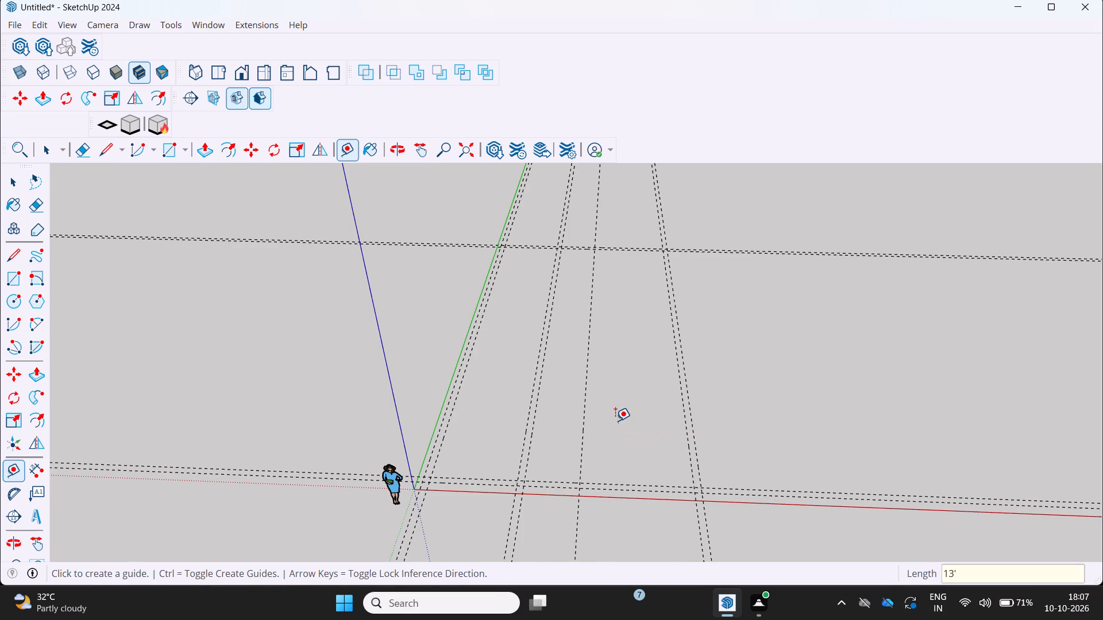
# Add a wall-thickness guide offset 9" from the 13' guide, toward the green axis.
pyautogui.click(581, 408)
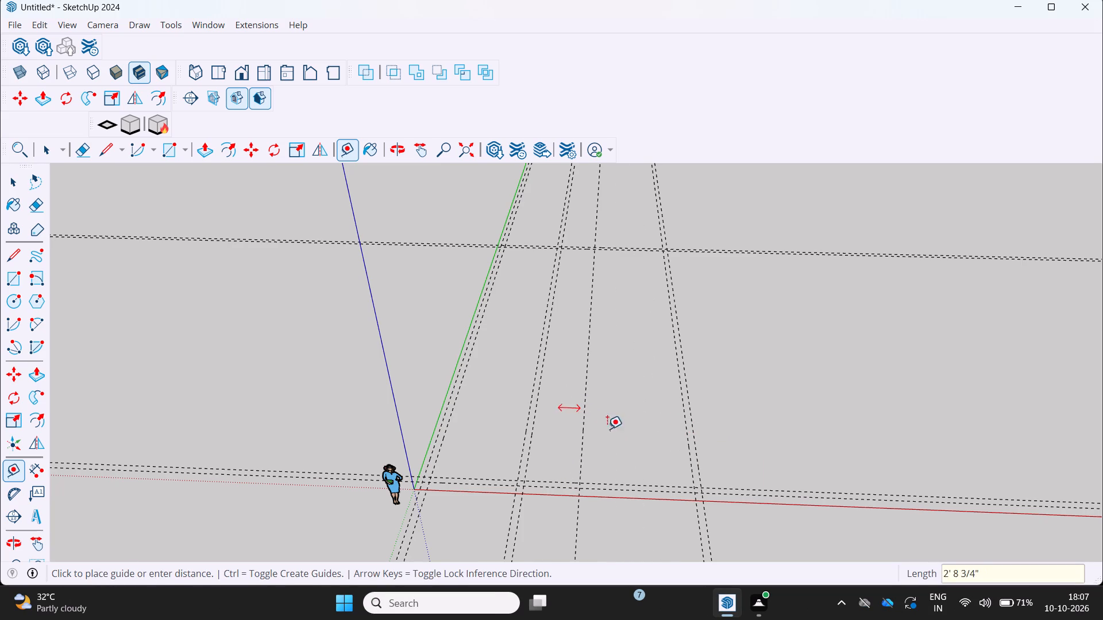
pyautogui.press('Escape')
pyautogui.press('t')
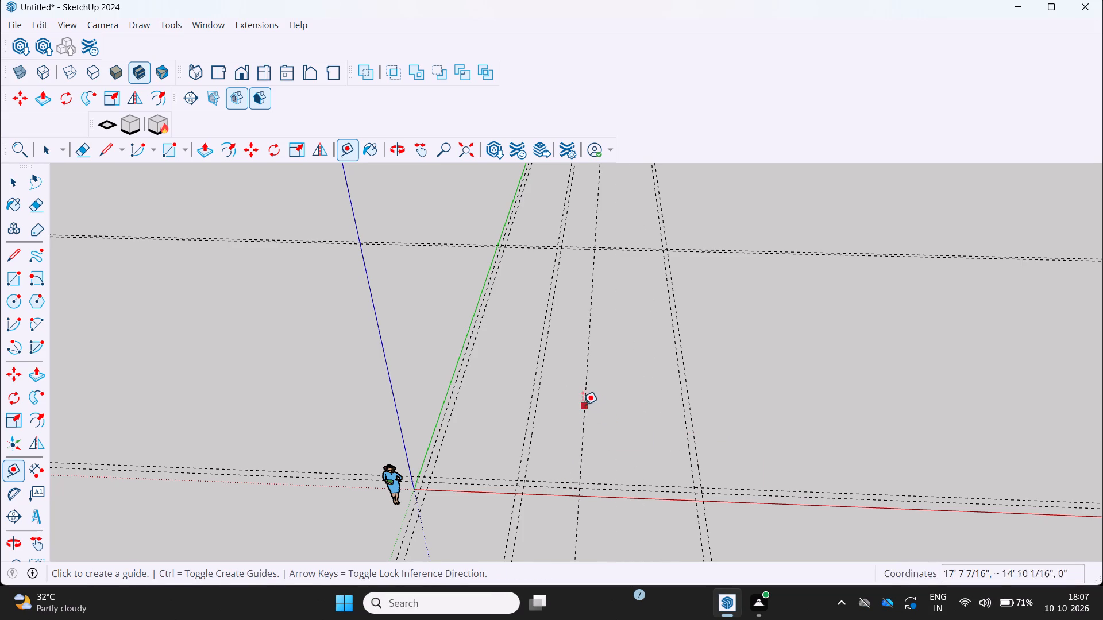
pyautogui.click(582, 404)
pyautogui.press('9')
pyautogui.press('Return')
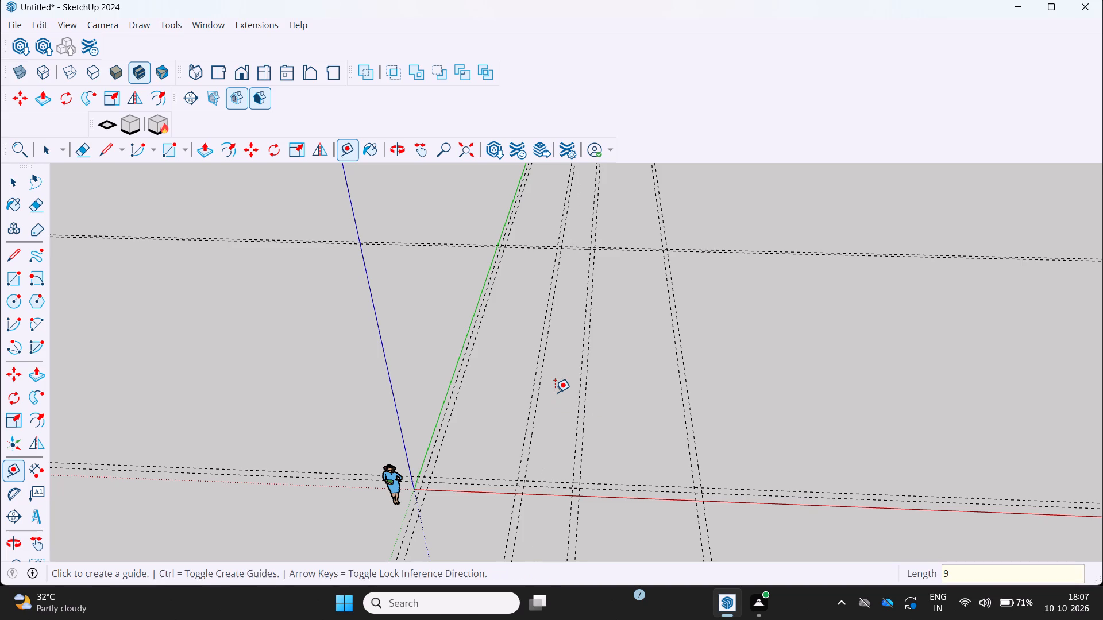
# Examine the room and wall guide layout from the origin to the far end of the plot.
pyautogui.scroll(-2, 617, 441)
pyautogui.moveTo(615, 441); pyautogui.dragTo(596, 439, button='middle')
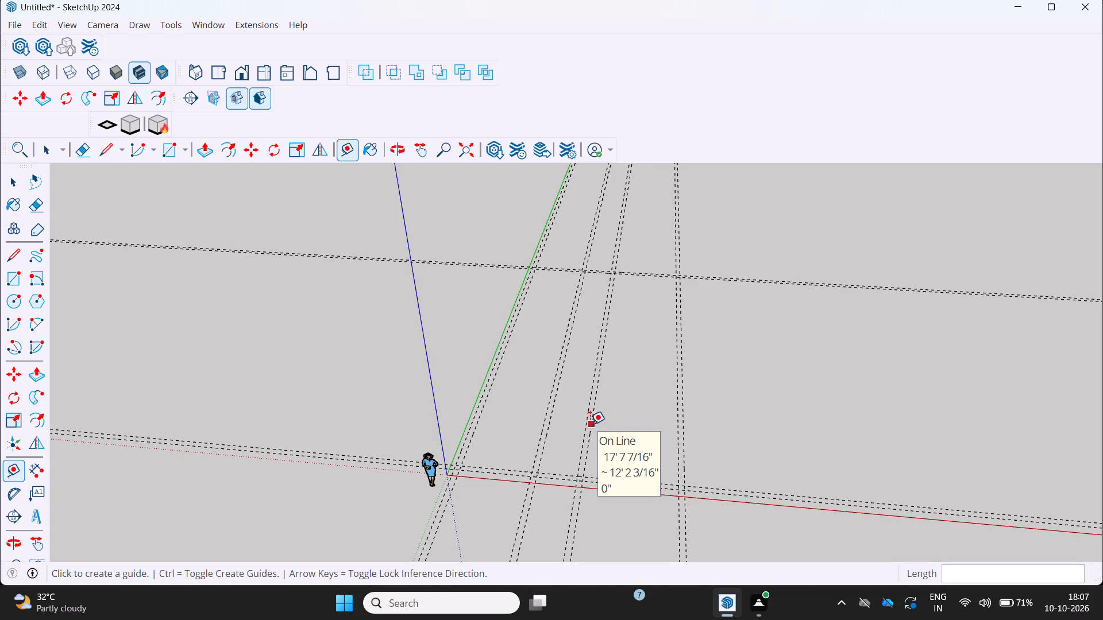
pyautogui.scroll(-2, 590, 424)
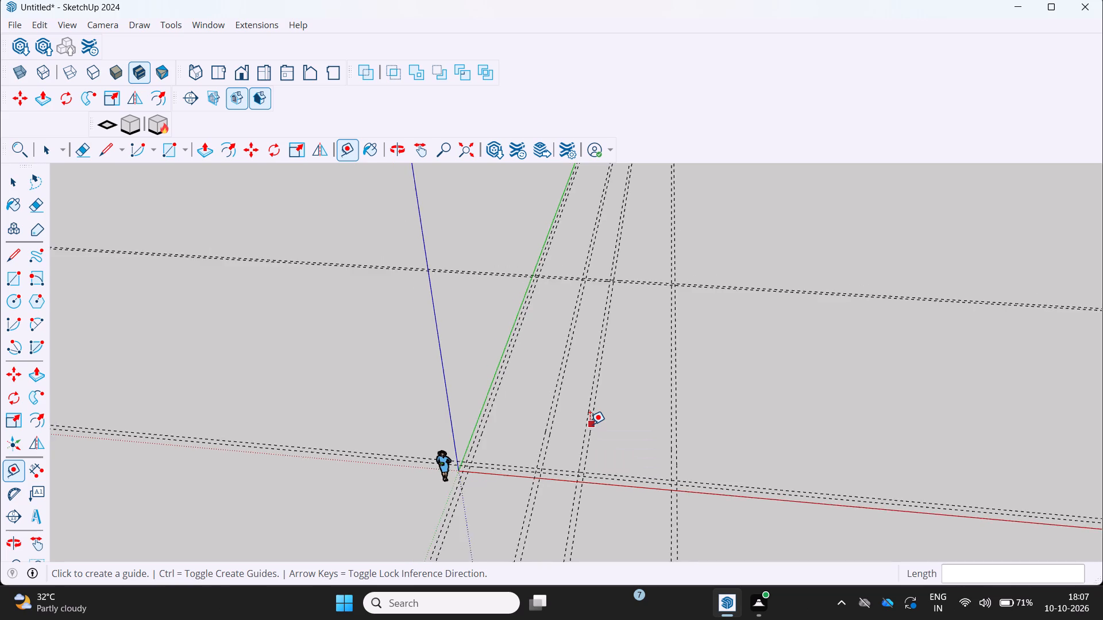
pyautogui.moveTo(591, 424); pyautogui.dragTo(607, 433, button='middle')
pyautogui.scroll(2, 553, 425)
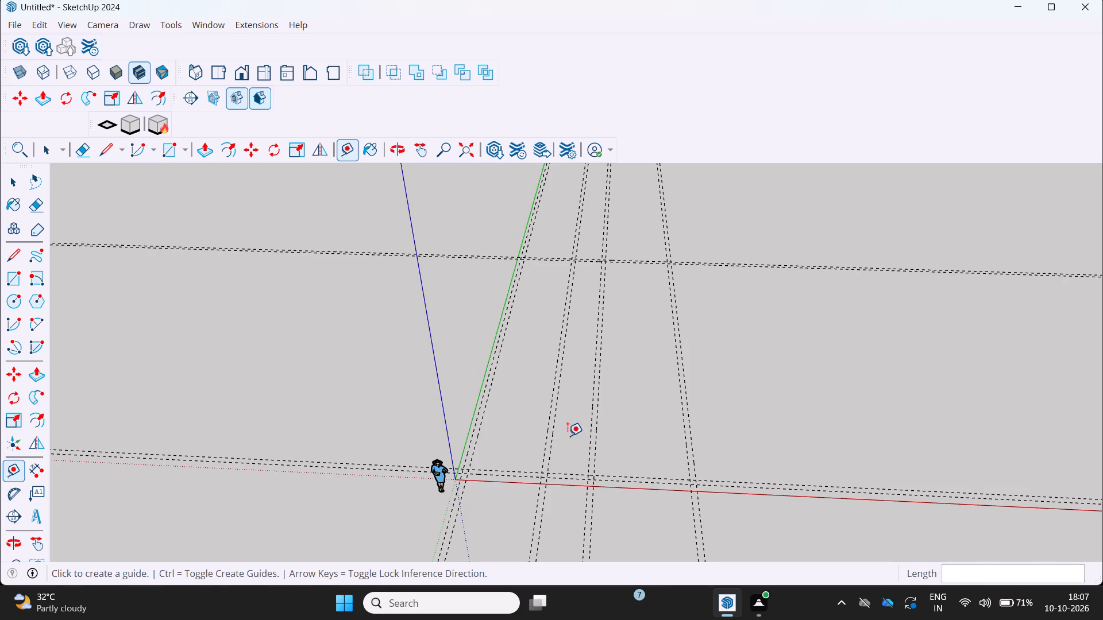
pyautogui.scroll(-1, 575, 428)
pyautogui.moveTo(569, 428); pyautogui.dragTo(581, 433, button='middle')
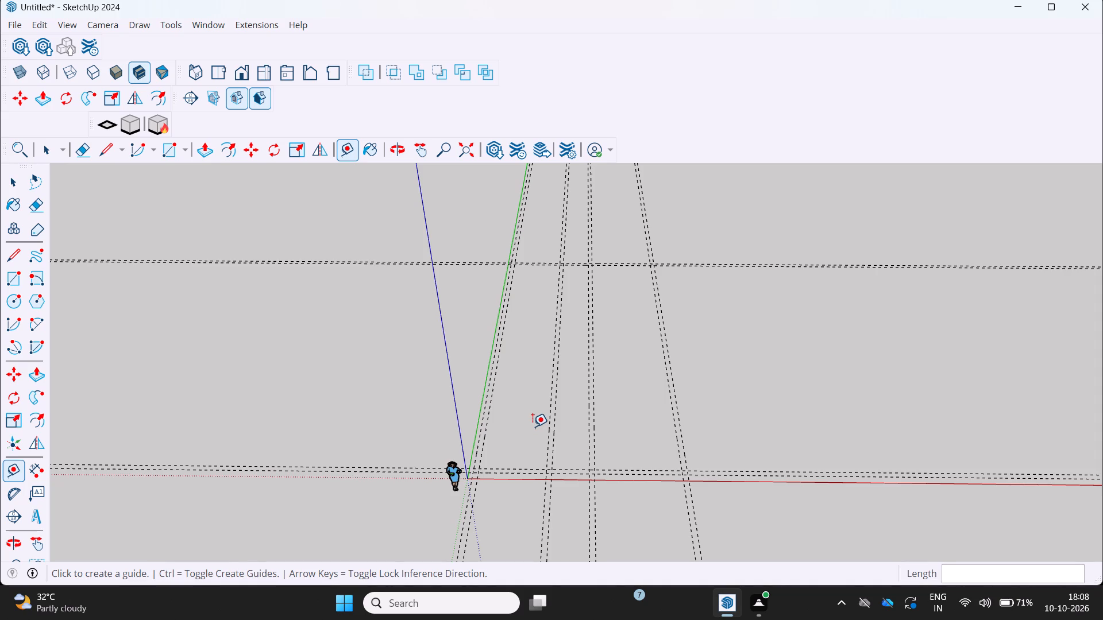
pyautogui.scroll(-3, 524, 424)
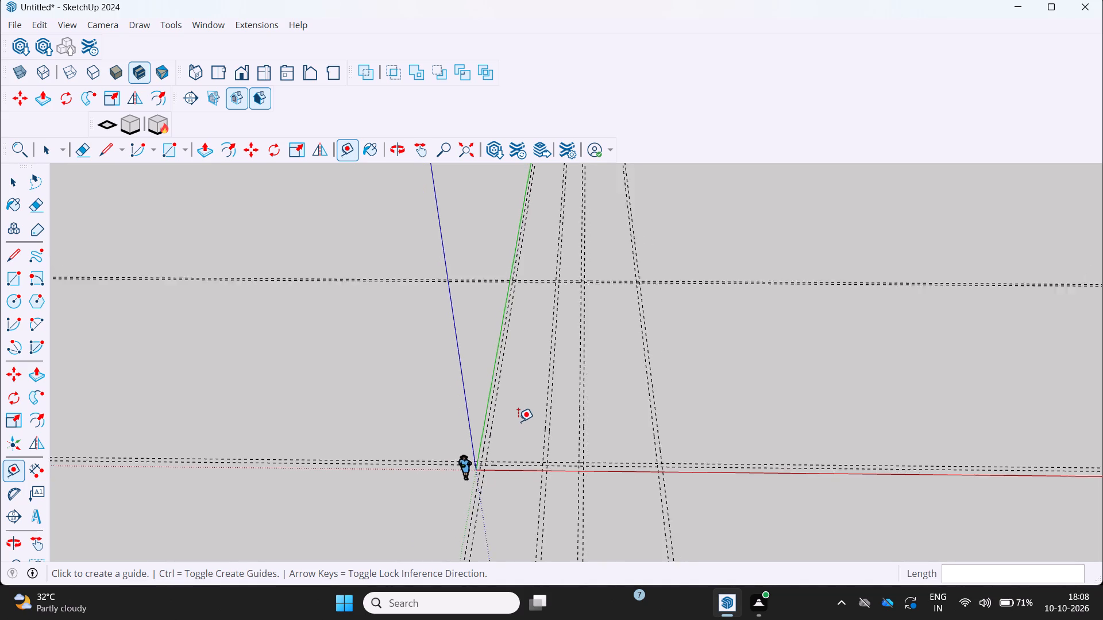
pyautogui.scroll(3, 574, 452)
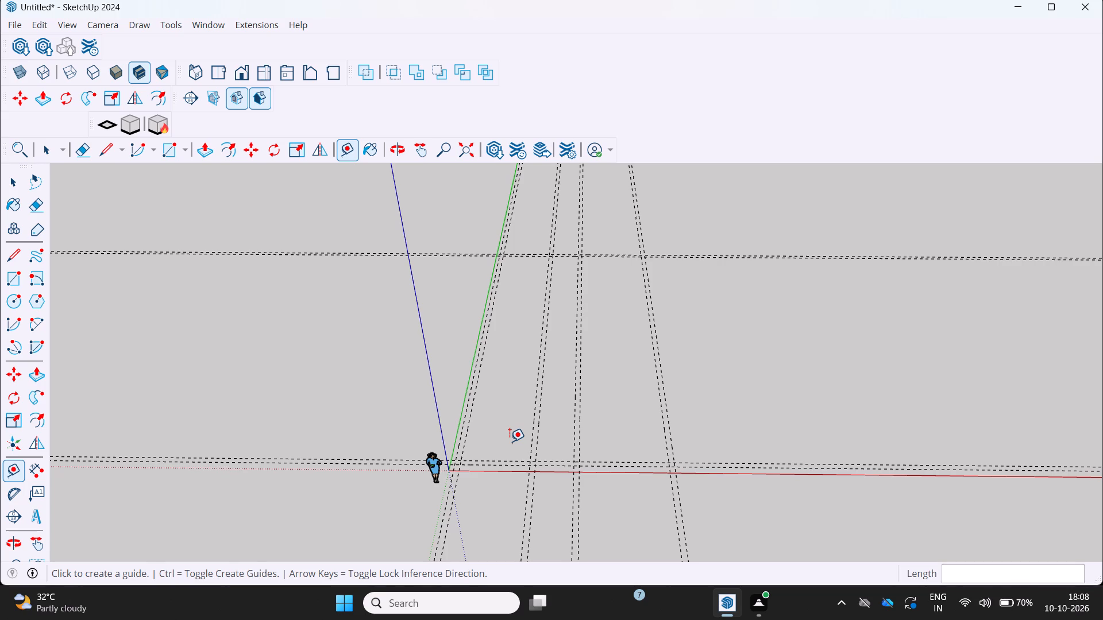
pyautogui.scroll(-1, 465, 443)
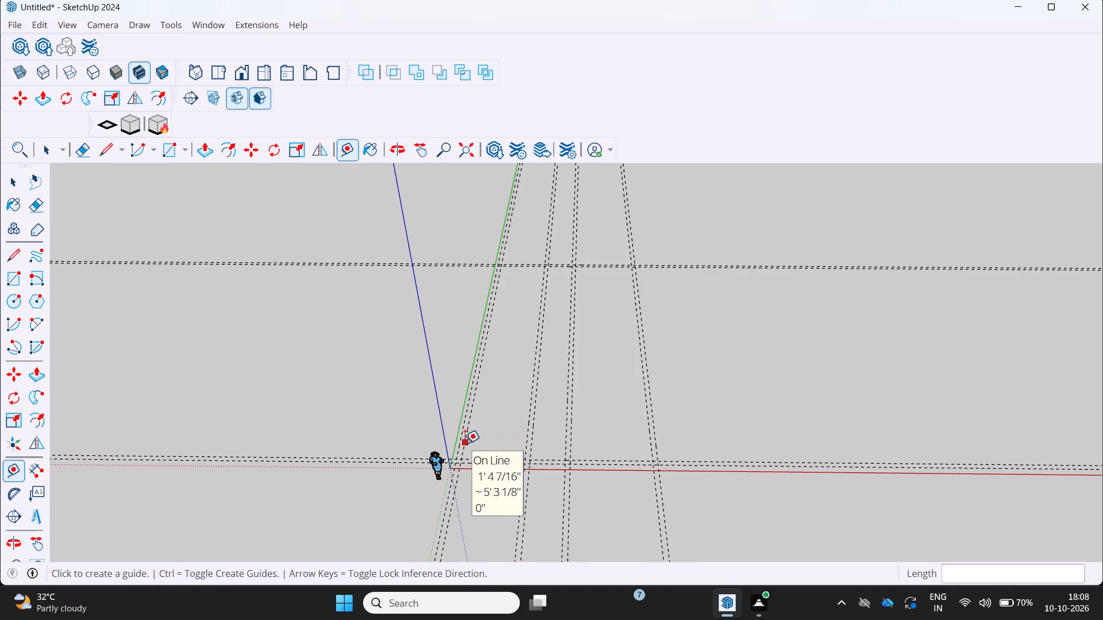
pyautogui.moveTo(465, 443); pyautogui.dragTo(484, 451, button='middle')
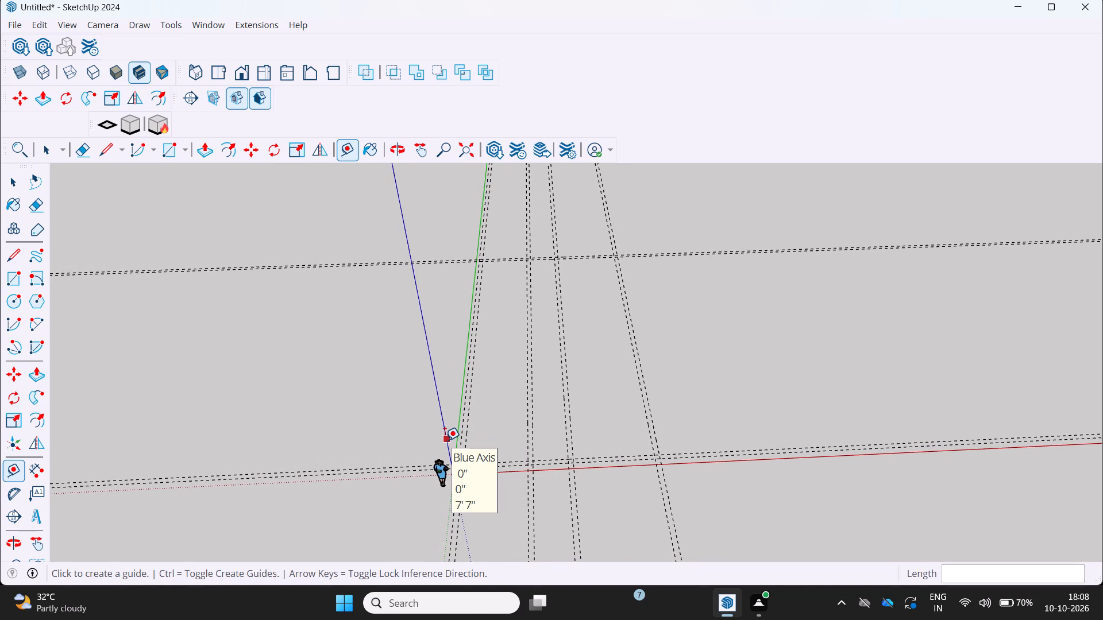
pyautogui.scroll(-1, 463, 466)
pyautogui.moveTo(452, 463); pyautogui.dragTo(415, 446, button='middle')
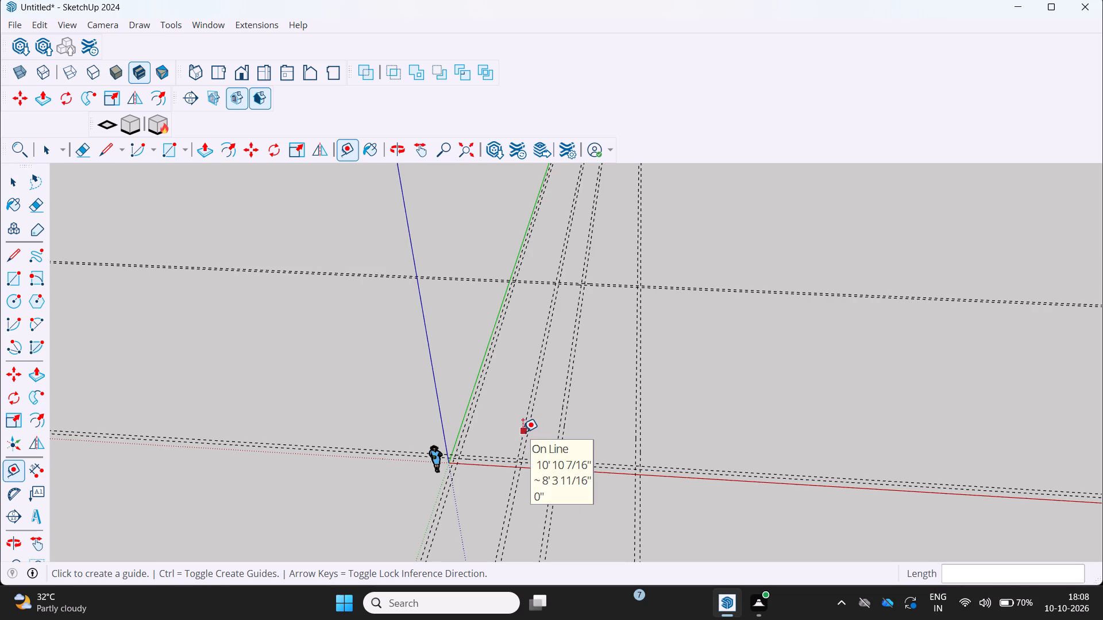
pyautogui.scroll(-2, 501, 388)
pyautogui.moveTo(500, 391); pyautogui.dragTo(493, 365, button='middle')
pyautogui.scroll(4, 509, 400)
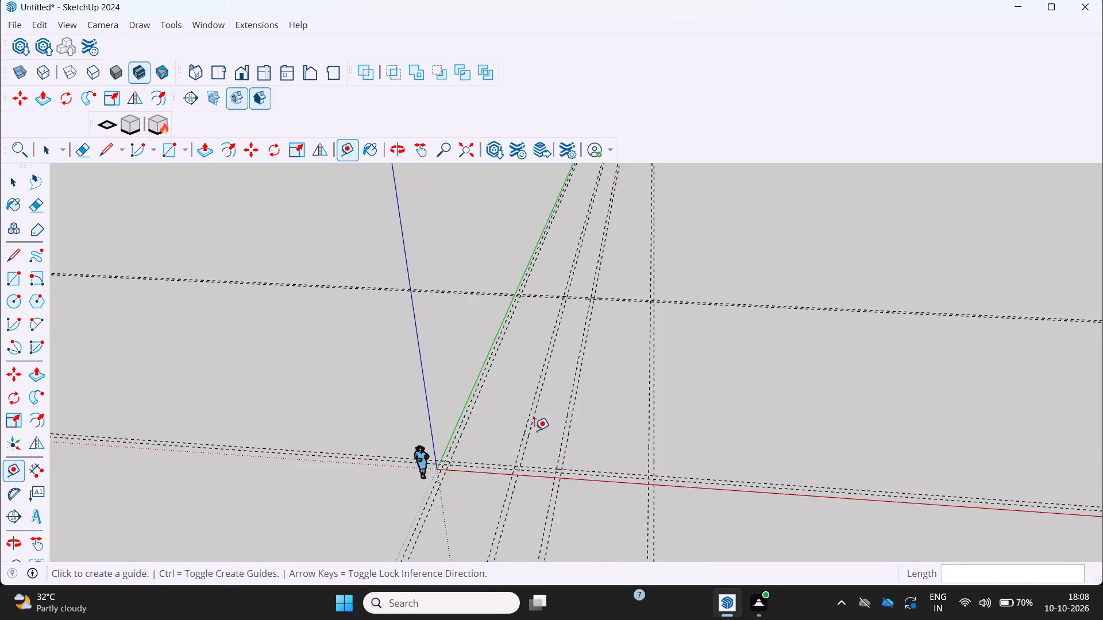
# Add a guide 5' into the plot along the green direction from the outer plot guide beside the red axis.
pyautogui.scroll(2, 534, 431)
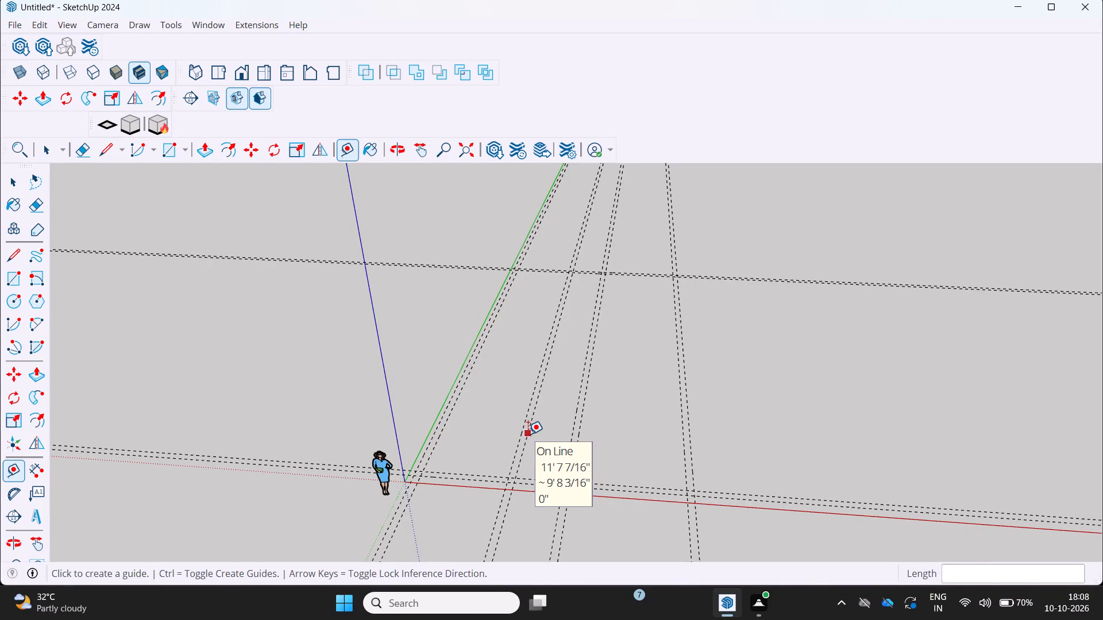
pyautogui.scroll(2, 479, 471)
pyautogui.click(476, 486)
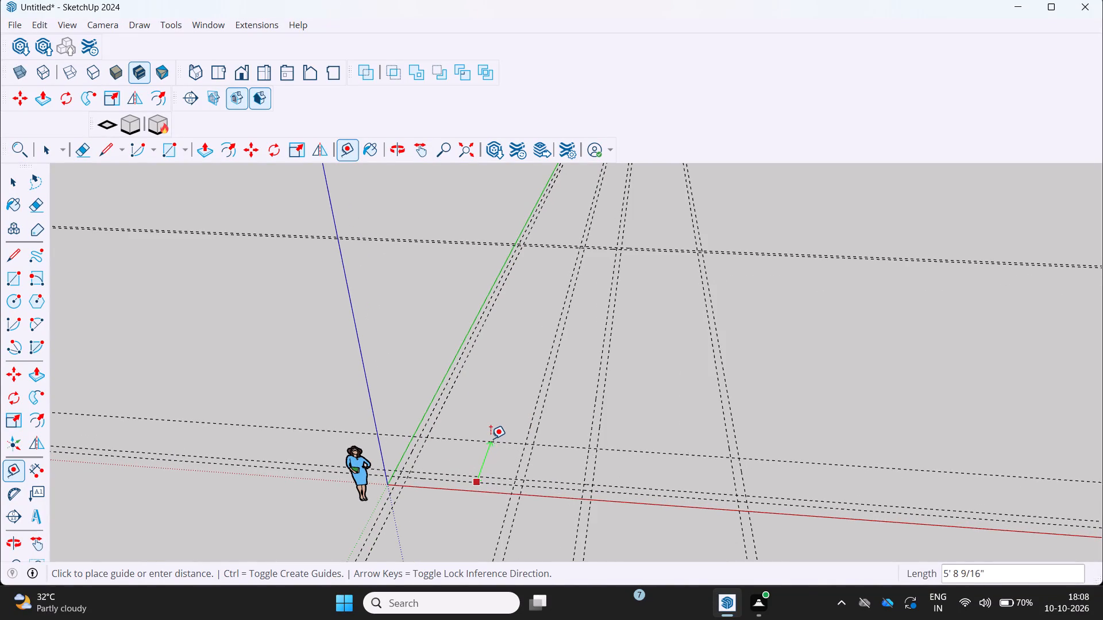
pyautogui.write("5'")
pyautogui.press('Return')
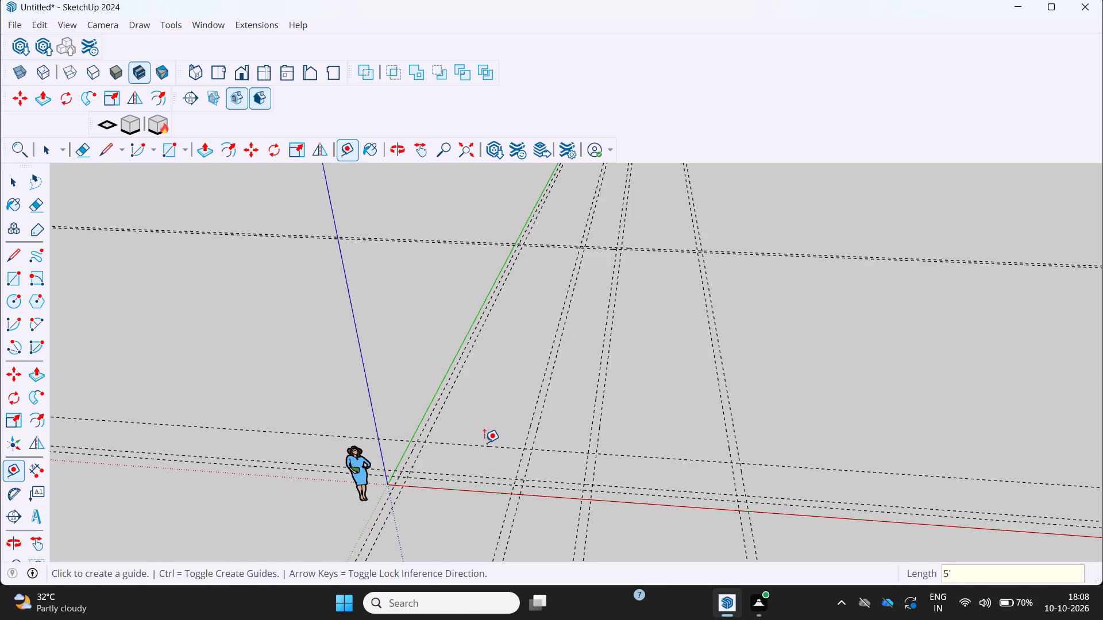
# Add a wall-thickness guide offset 9" from the 5' guide, away from the red axis.
pyautogui.click(481, 446)
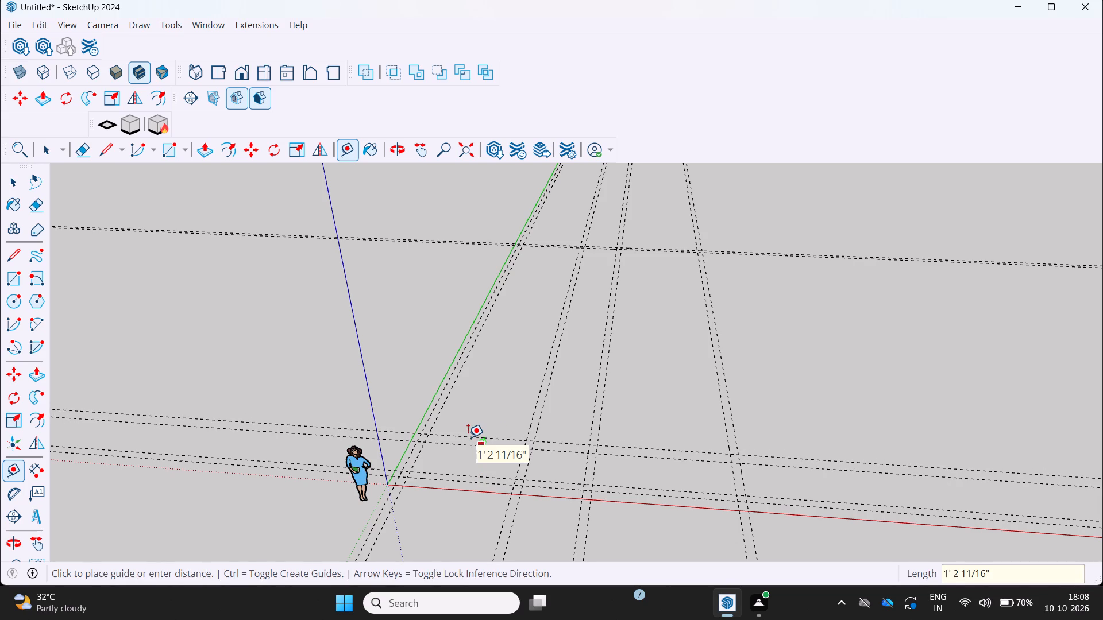
pyautogui.press('9')
pyautogui.press('Return')
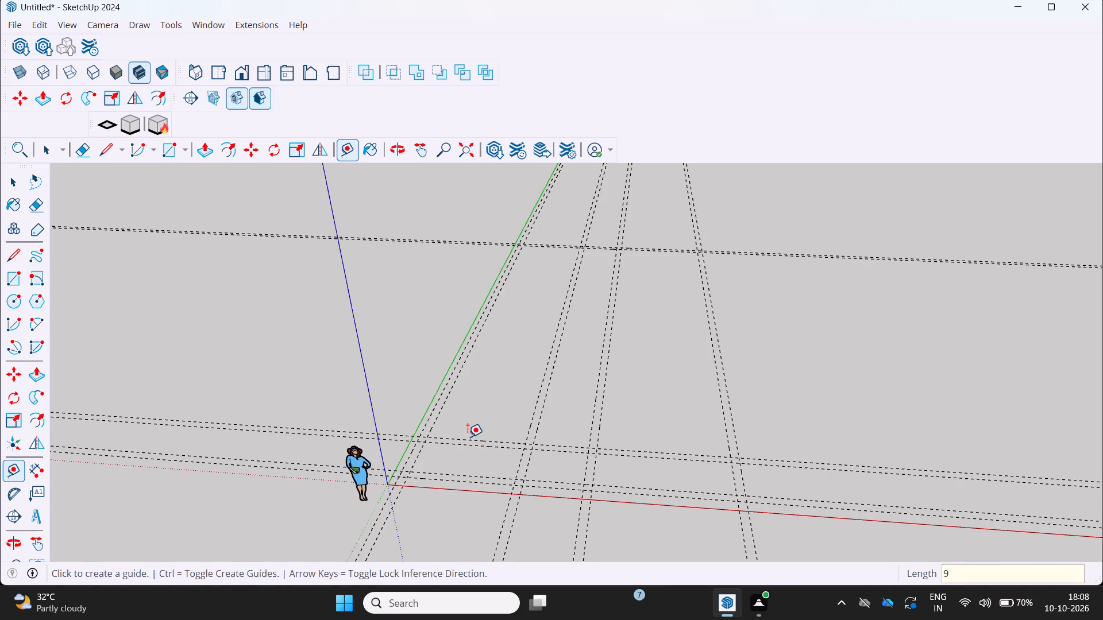
# Add a guide 10' into the plot along the green direction from the outer plot guide beside the red axis.
pyautogui.scroll(2, 615, 486)
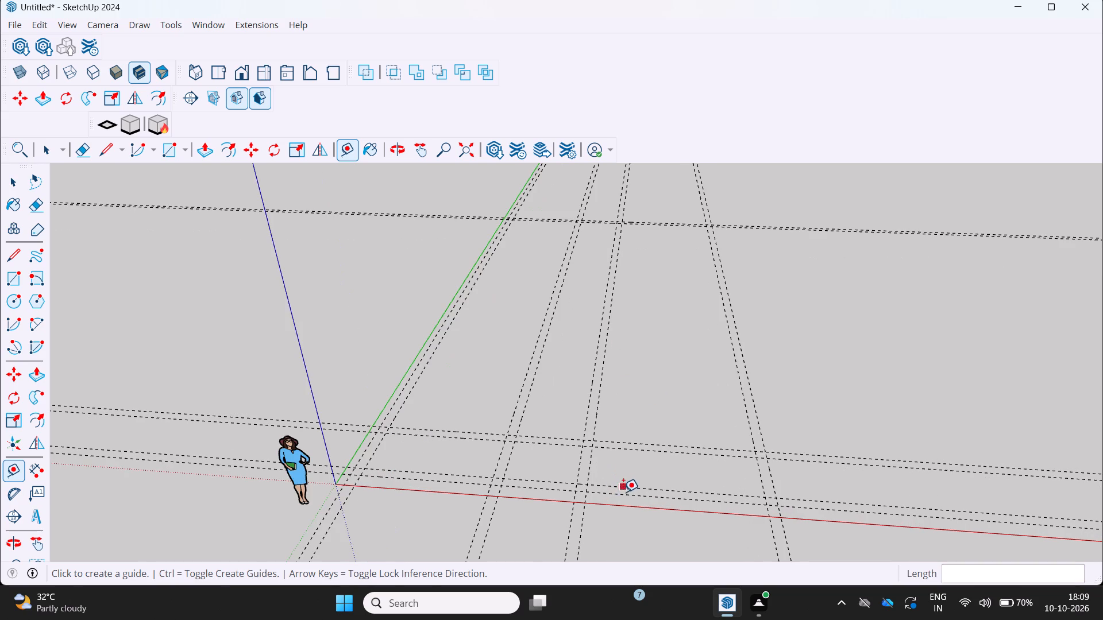
pyautogui.click(623, 494)
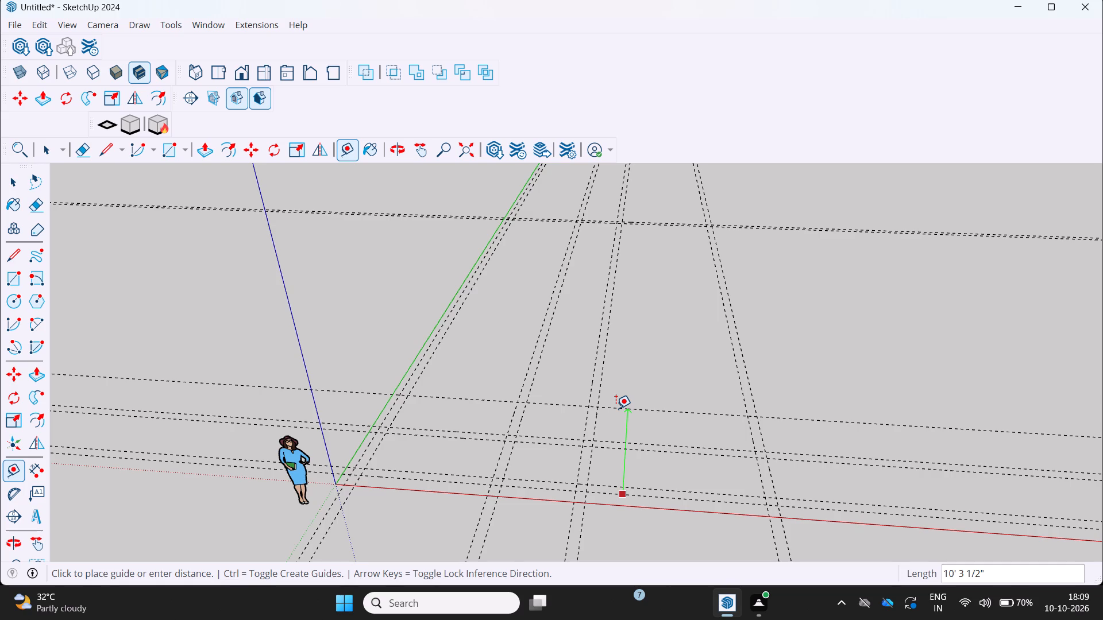
pyautogui.write("10'")
pyautogui.press('Return')
# Add a wall-thickness guide offset 9" from the 10' guide, away from the red axis.
pyautogui.scroll(-4, 606, 405)
pyautogui.scroll(1, 623, 431)
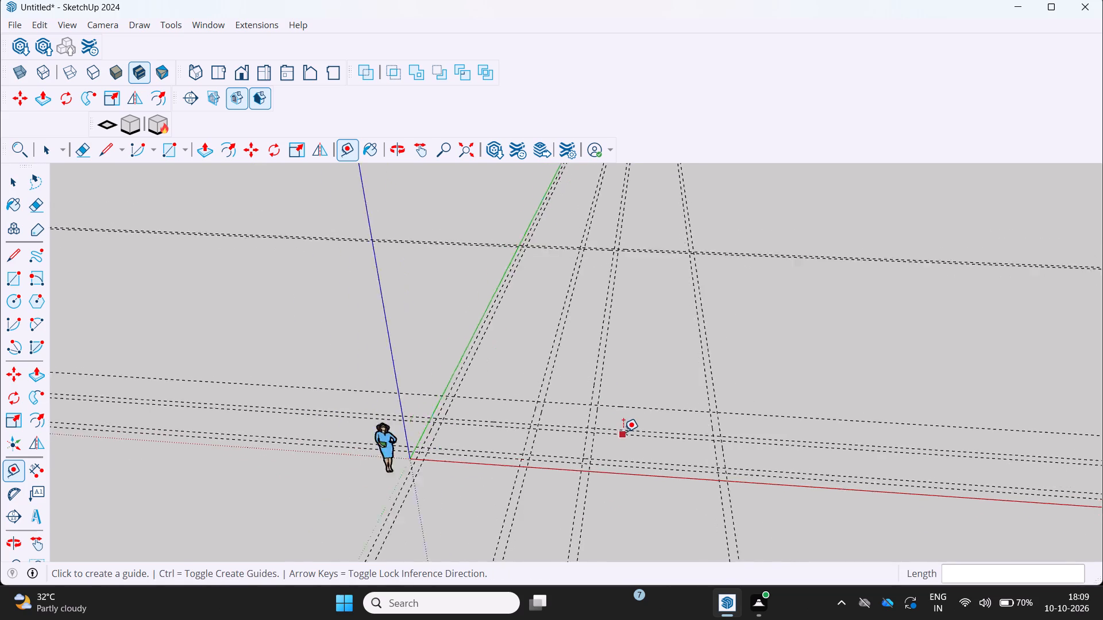
pyautogui.scroll(2, 623, 432)
pyautogui.click(610, 403)
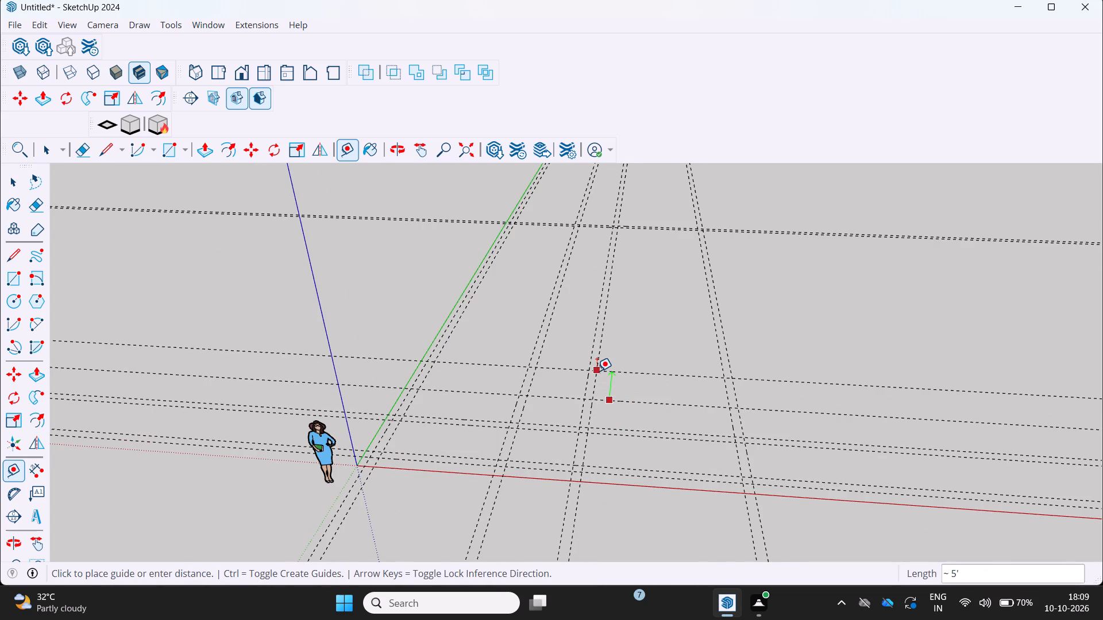
pyautogui.press('9')
pyautogui.press('Return')
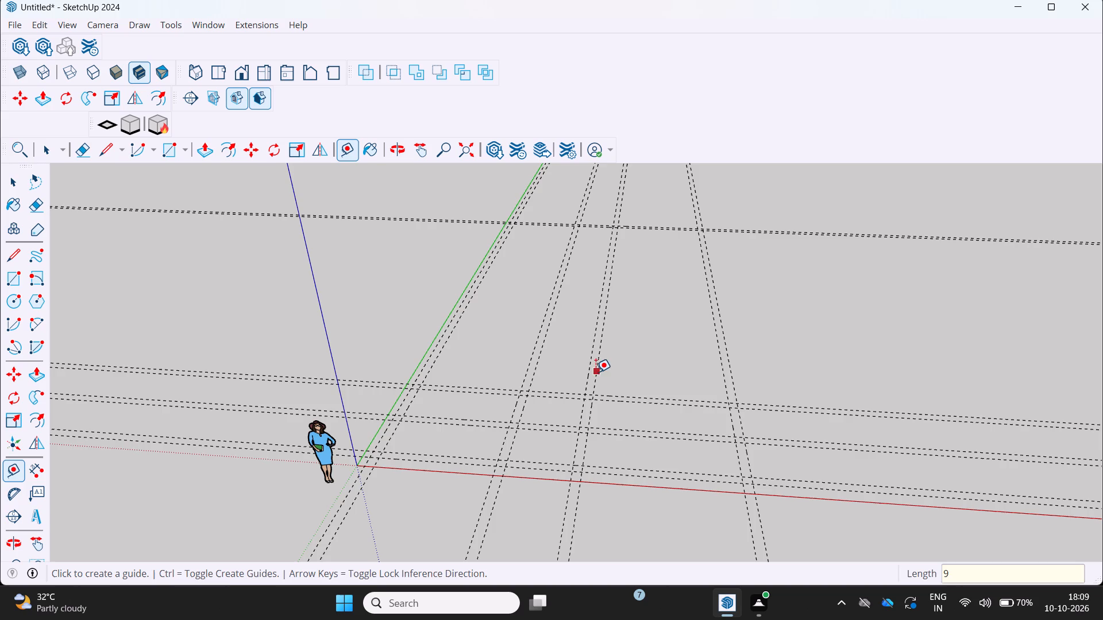
# Draw a 9" by 53' wall rectangle between the guides beside the green axis, from the rear plot guide to the 5' guide.
pyautogui.moveTo(625, 389); pyautogui.dragTo(641, 397, button='middle')
pyautogui.scroll(1, 606, 423)
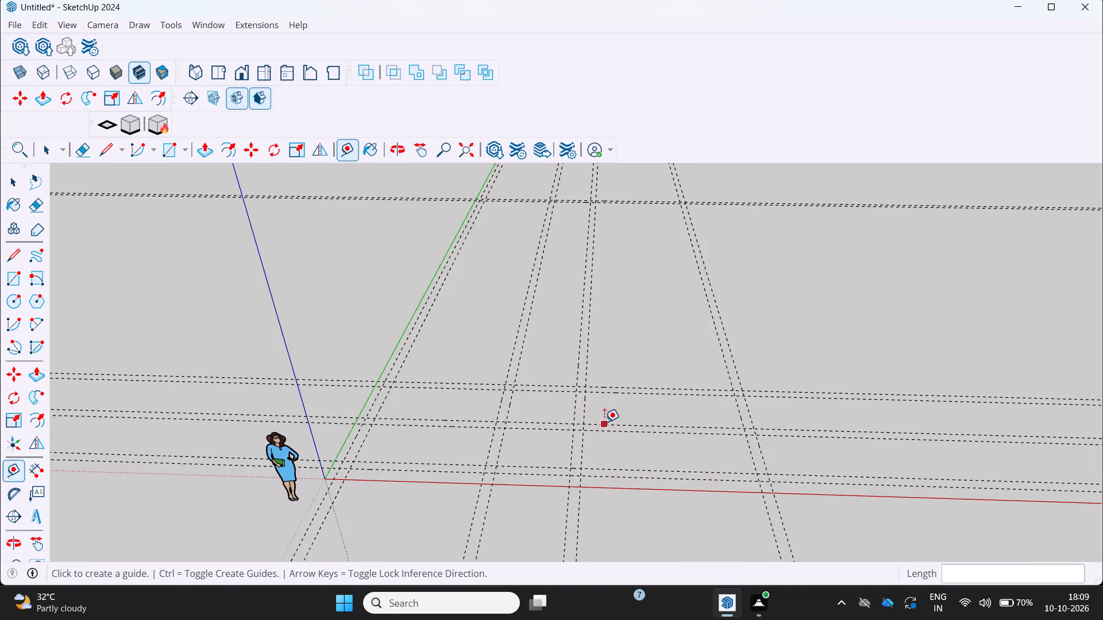
pyautogui.scroll(4, 458, 189)
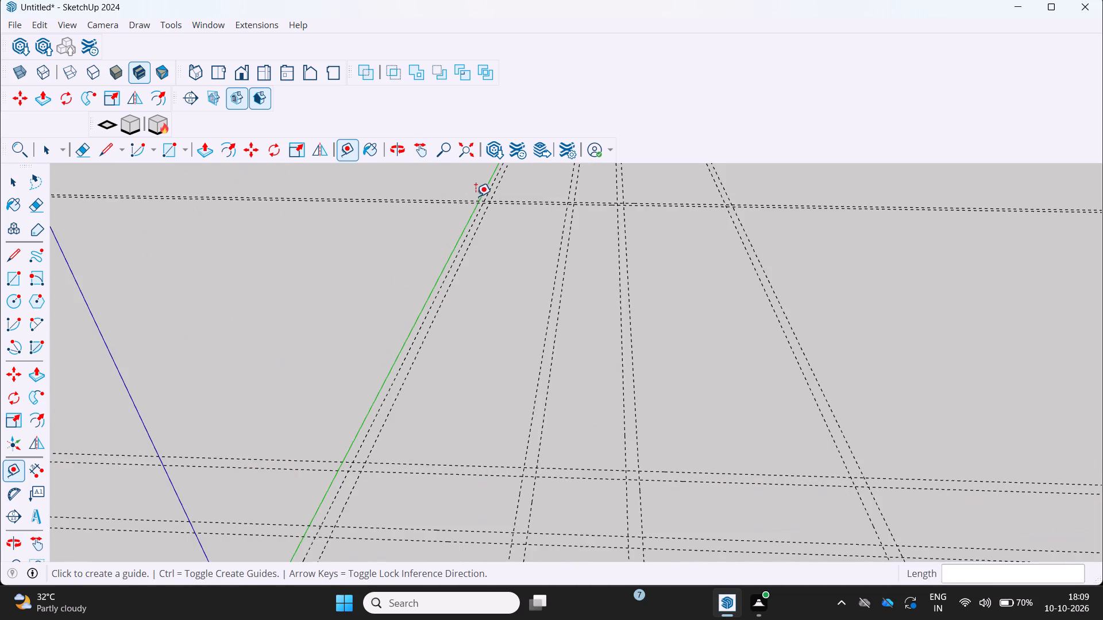
pyautogui.scroll(13, 476, 196)
pyautogui.press('r')
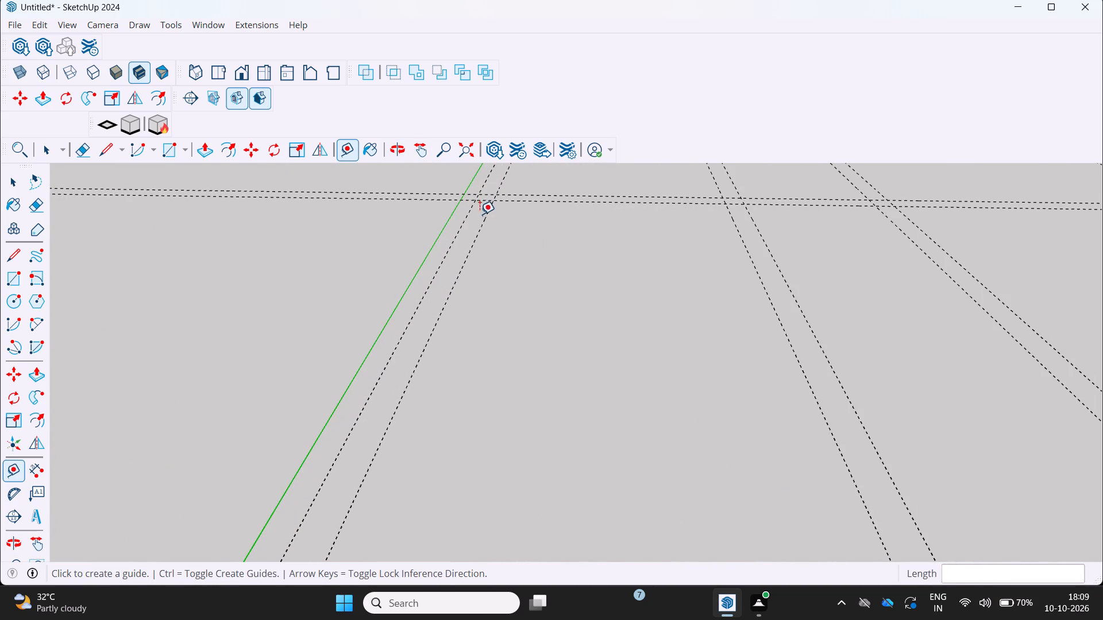
pyautogui.scroll(5, 496, 193)
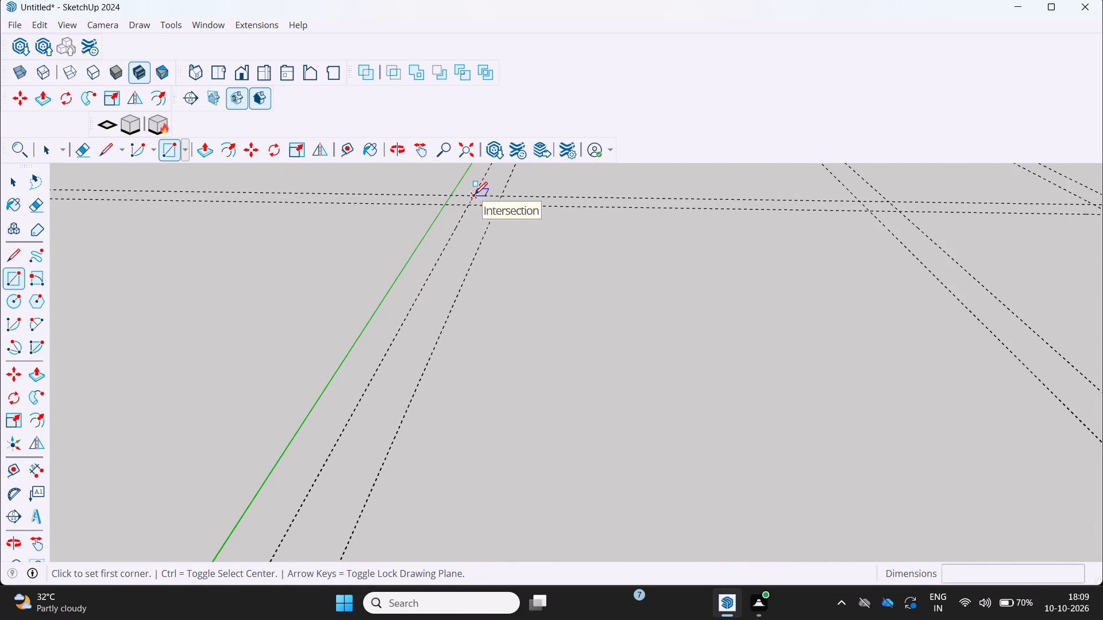
pyautogui.scroll(16, 468, 198)
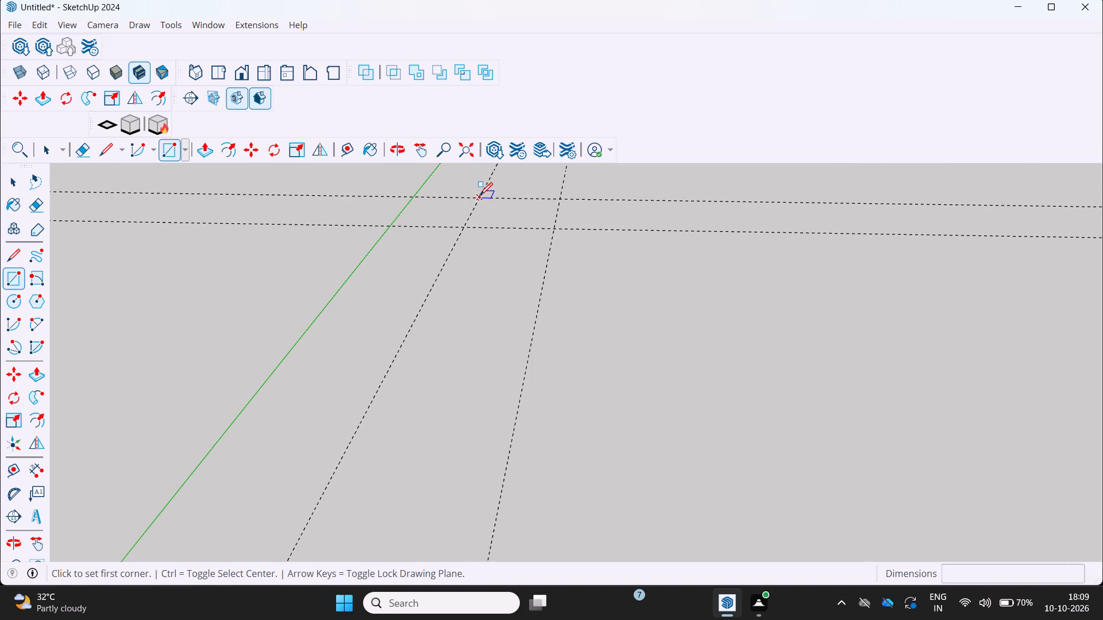
pyautogui.click(479, 199)
pyautogui.scroll(-4, 490, 223)
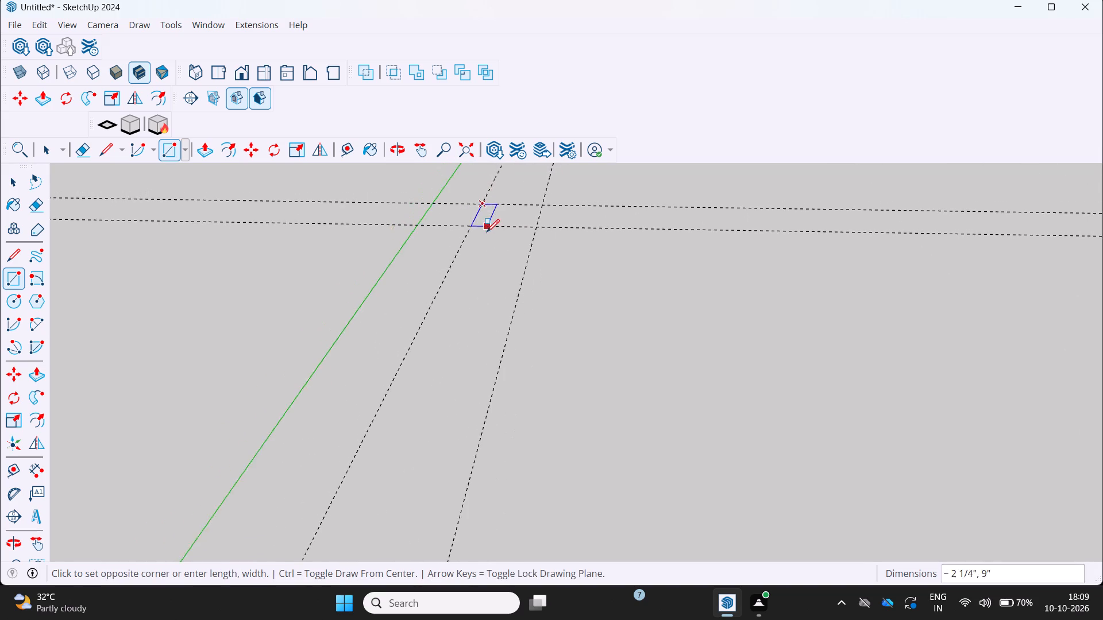
pyautogui.scroll(-20, 487, 232)
pyautogui.scroll(-16, 487, 232)
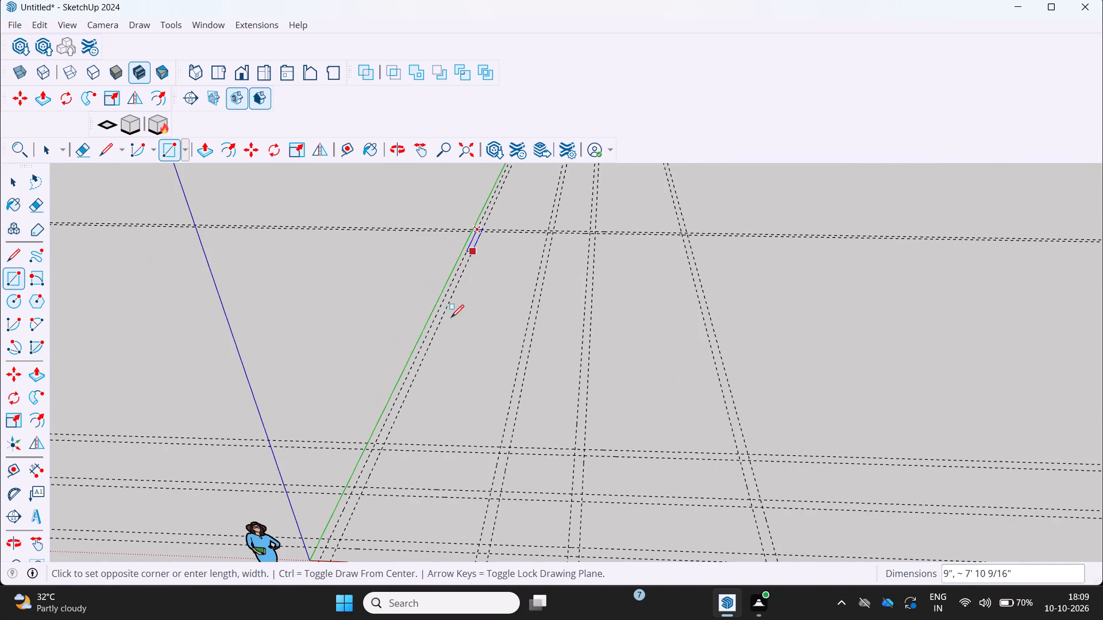
pyautogui.moveTo(367, 480); pyautogui.dragTo(397, 429, button='middle')
pyautogui.scroll(-8, 397, 429)
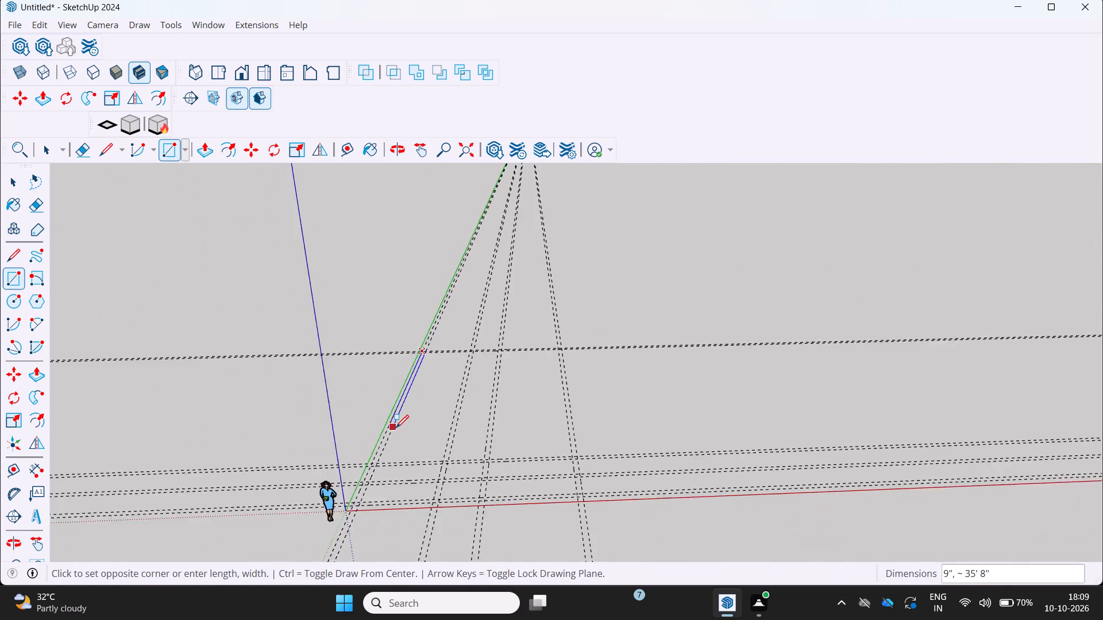
pyautogui.scroll(-1, 396, 428)
pyautogui.scroll(15, 341, 506)
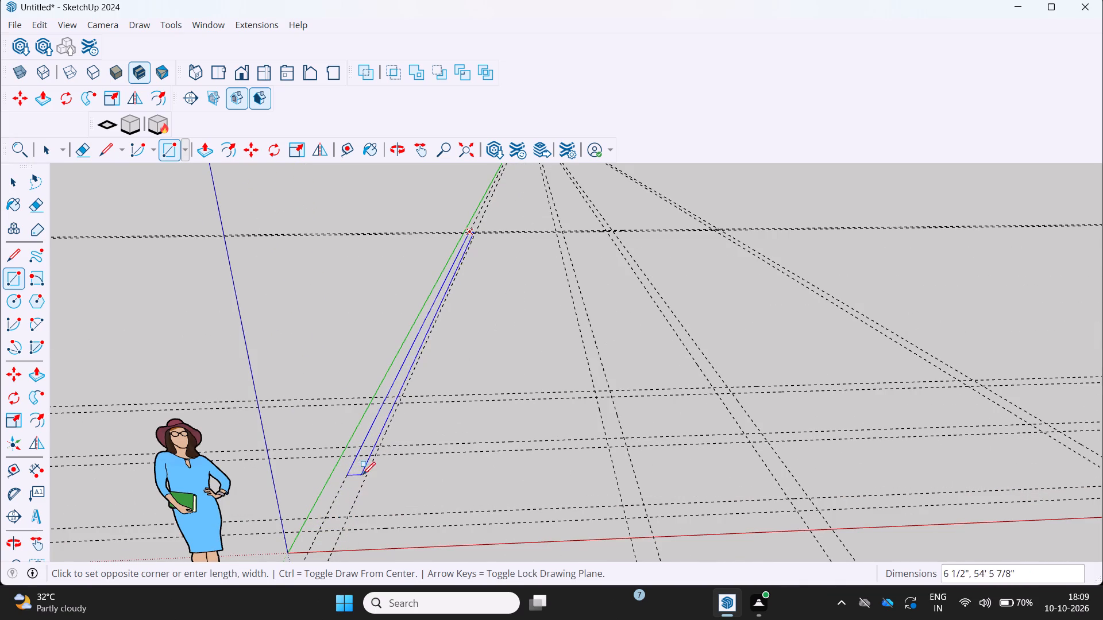
pyautogui.scroll(8, 368, 459)
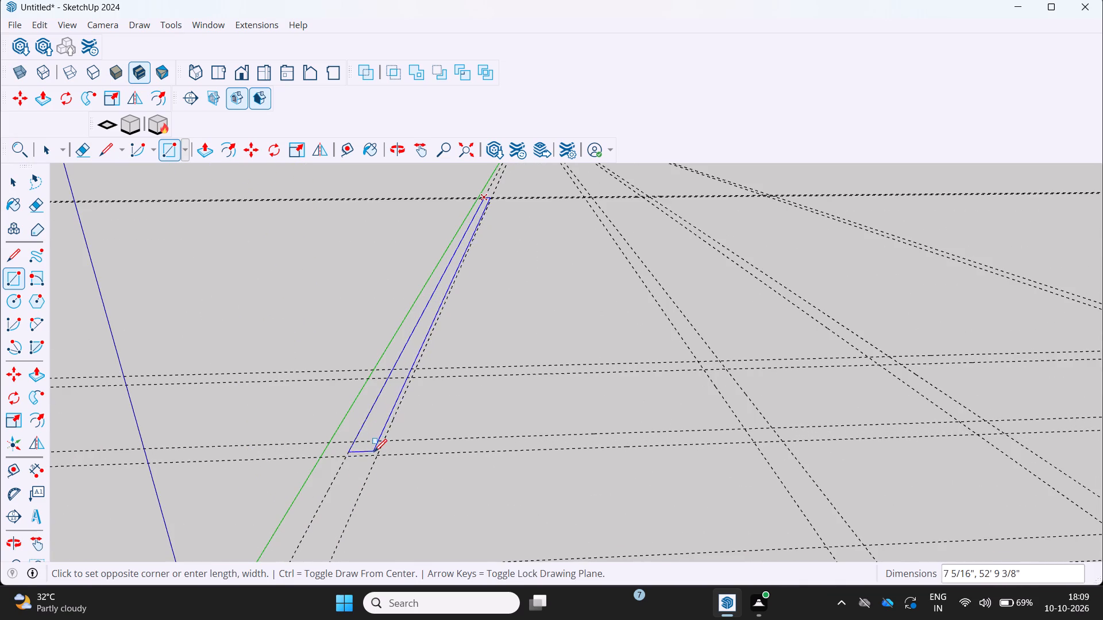
pyautogui.click(375, 458)
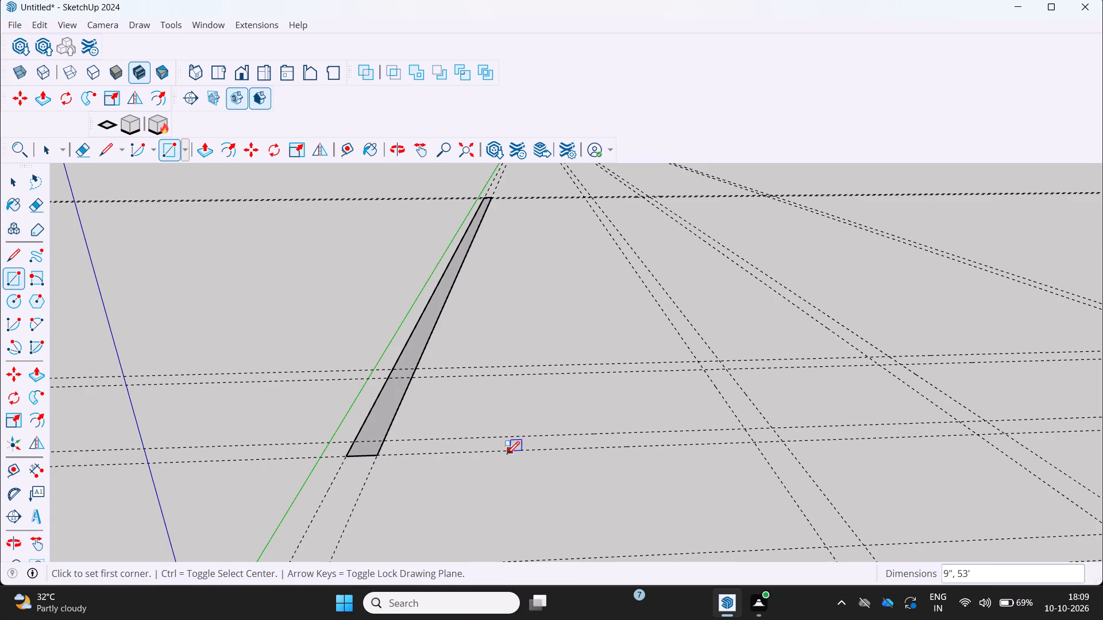
# Draw the rear wall as a 29'3" by 9" rectangle from the first side wall's rear corner to the opposite outer plot guide.
pyautogui.scroll(-4, 528, 309)
pyautogui.moveTo(521, 305); pyautogui.dragTo(485, 313, button='middle')
pyautogui.scroll(1, 521, 305)
pyautogui.scroll(2, 569, 221)
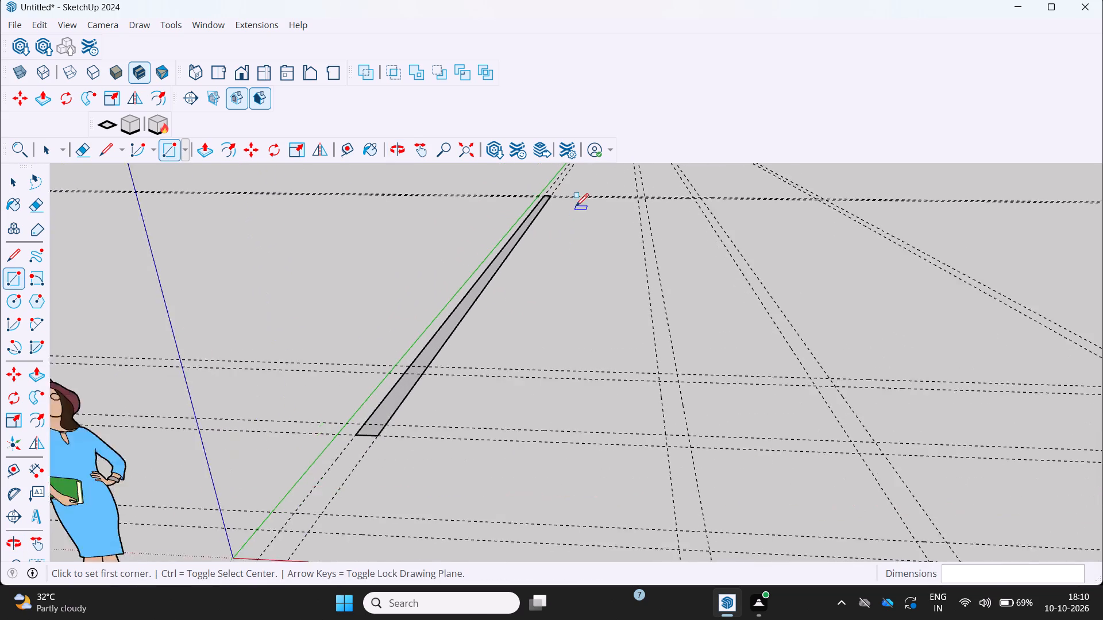
pyautogui.scroll(3, 576, 206)
pyautogui.moveTo(571, 199); pyautogui.dragTo(519, 250, button='middle')
pyautogui.scroll(4, 570, 192)
pyautogui.moveTo(572, 192); pyautogui.dragTo(565, 209, button='middle')
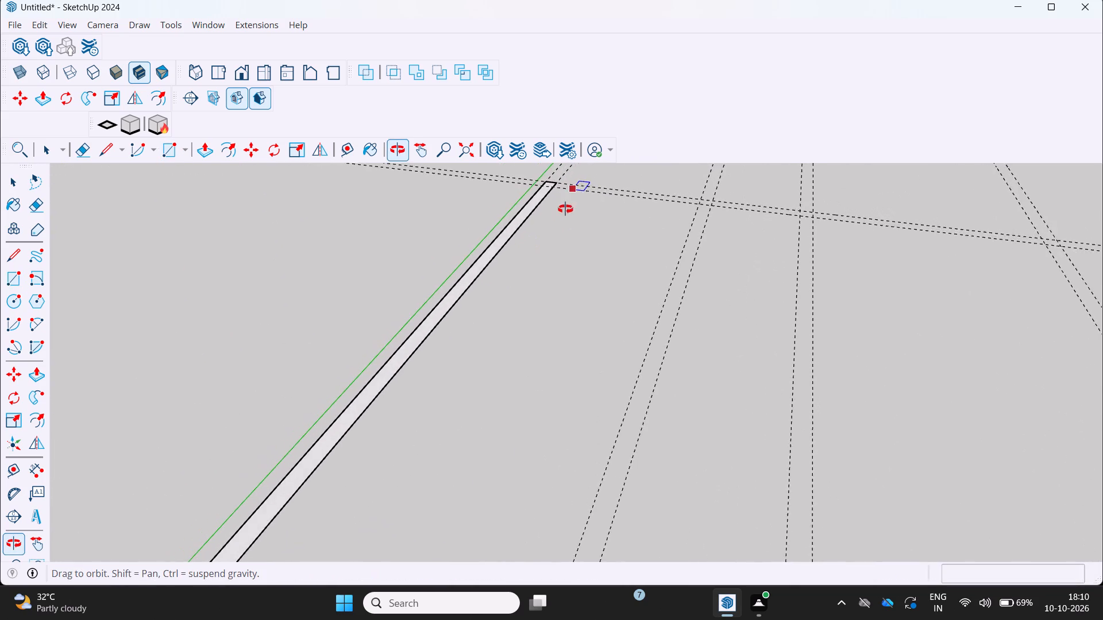
pyautogui.moveTo(565, 209); pyautogui.dragTo(565, 210, button='middle')
pyautogui.scroll(11, 587, 180)
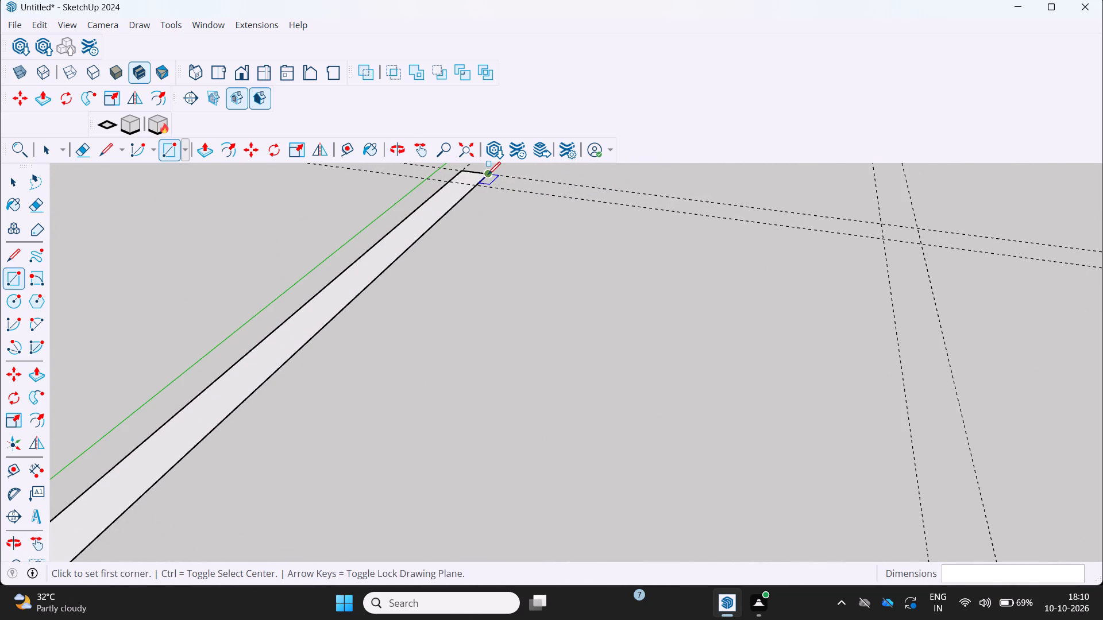
pyautogui.click(488, 175)
pyautogui.scroll(-10, 577, 211)
pyautogui.scroll(-11, 1088, 247)
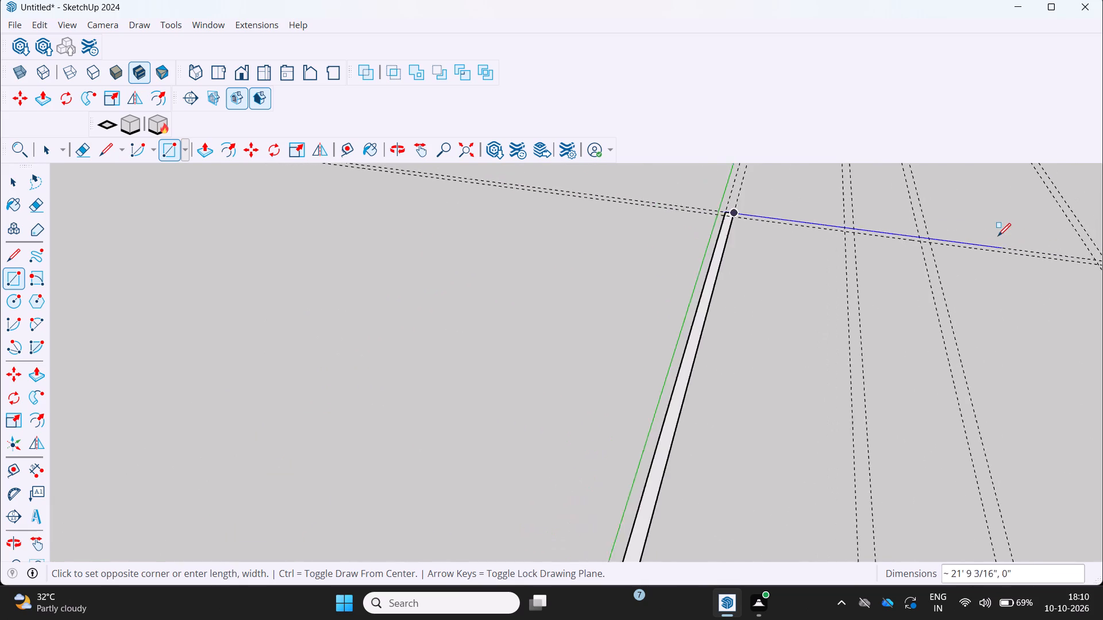
pyautogui.moveTo(979, 228); pyautogui.dragTo(939, 218, button='middle')
pyautogui.scroll(-1, 939, 218)
pyautogui.middleClick(939, 218)
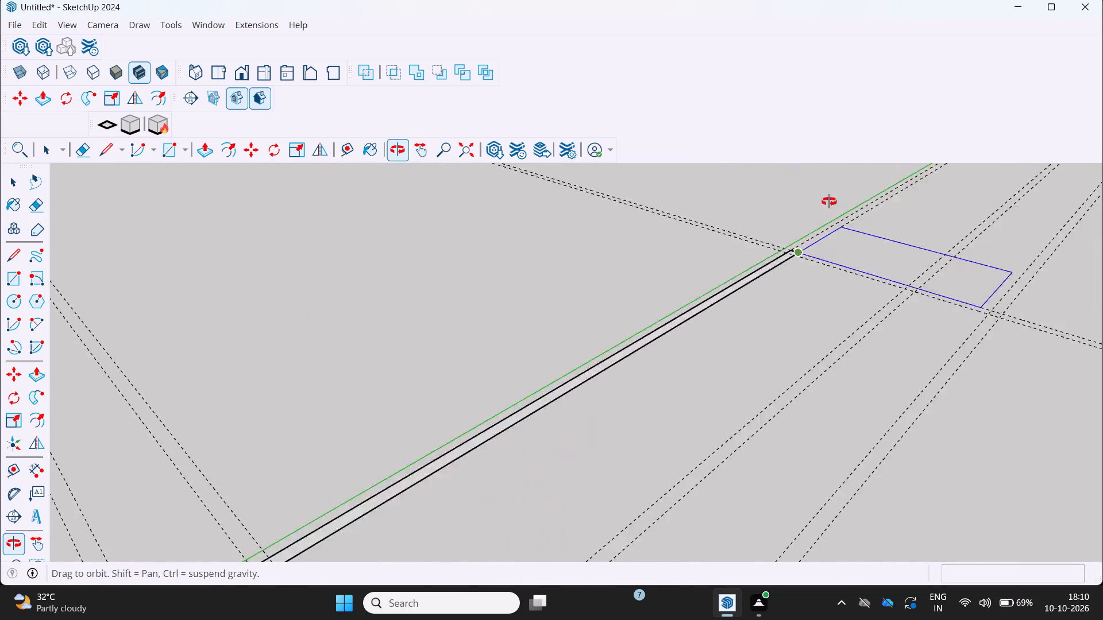
pyautogui.scroll(-4, 797, 209)
pyautogui.scroll(4, 1040, 230)
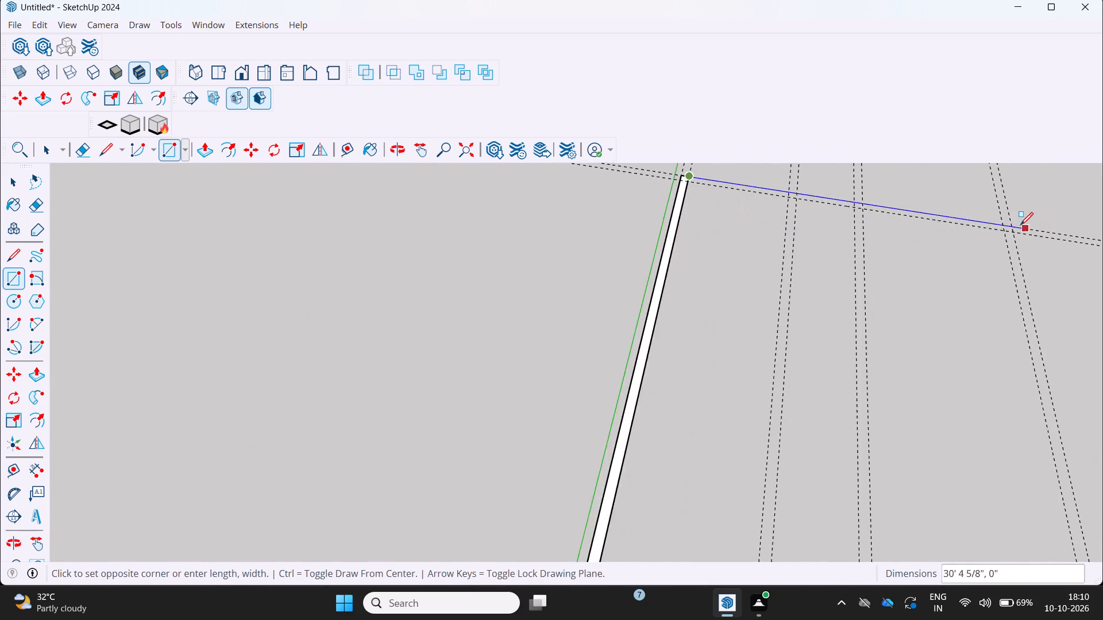
pyautogui.scroll(-15, 1015, 225)
pyautogui.scroll(6, 1037, 214)
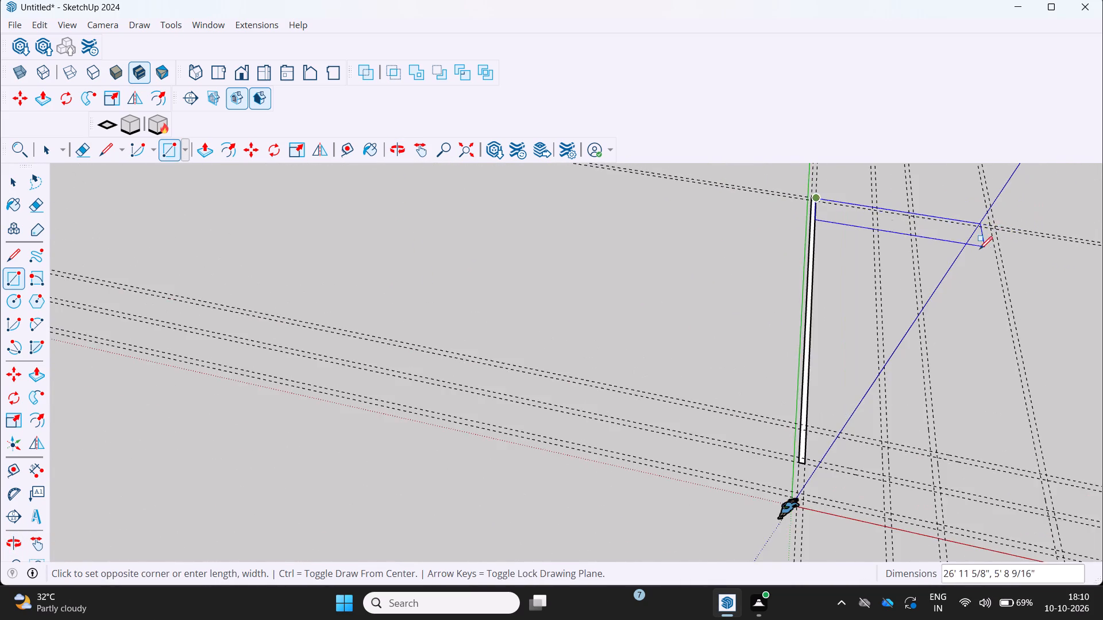
pyautogui.scroll(20, 979, 249)
pyautogui.scroll(6, 979, 249)
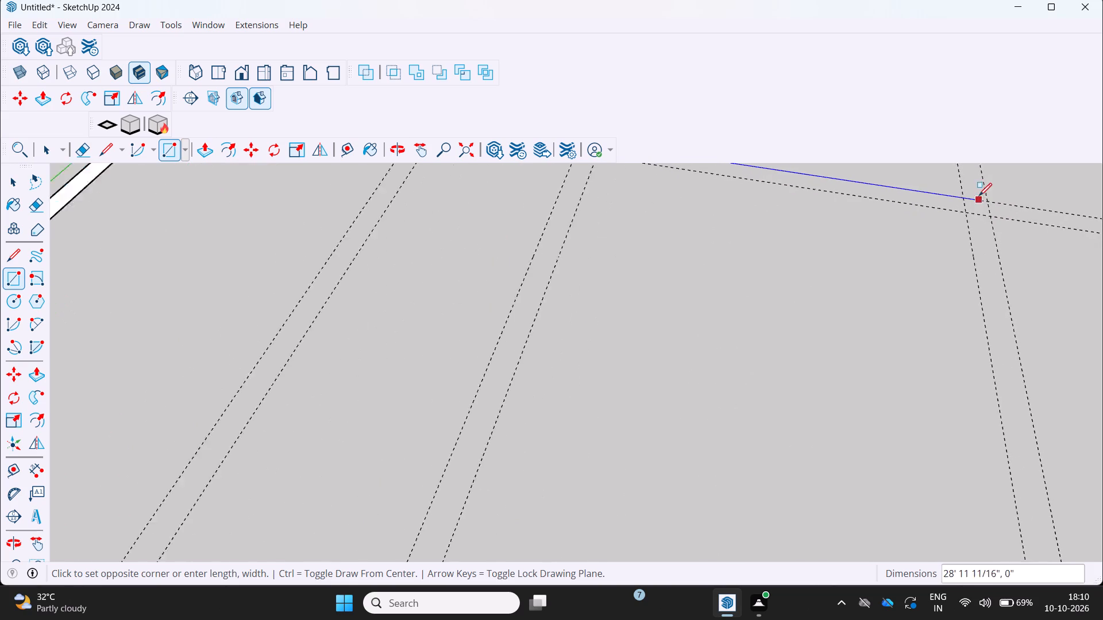
pyautogui.scroll(1, 979, 196)
pyautogui.click(990, 218)
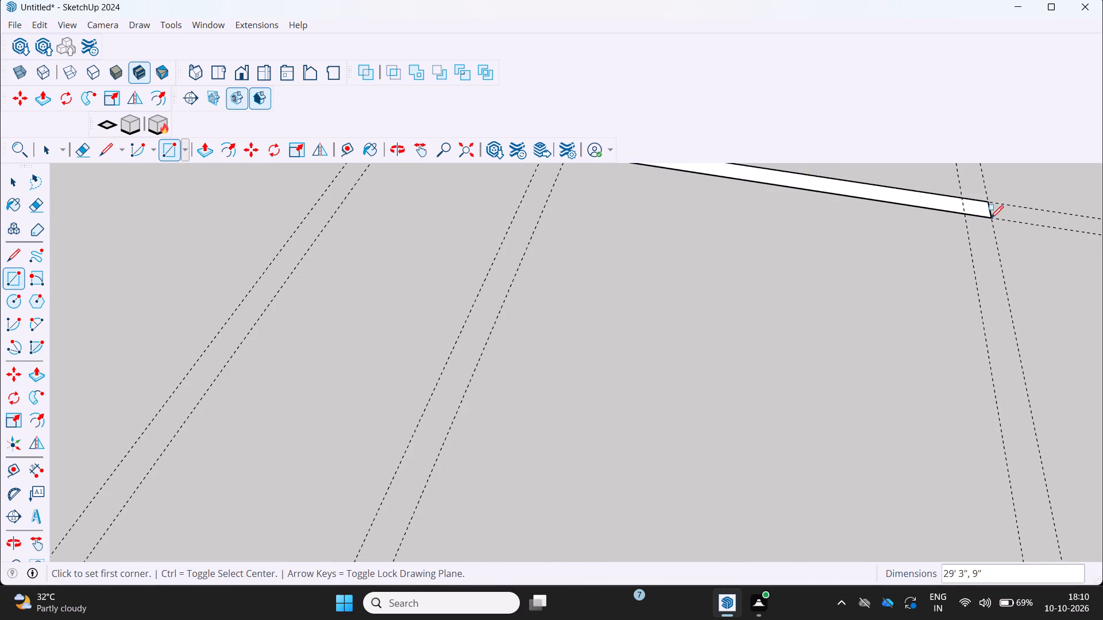
# Draw the opposite side wall as a 9" by 52'3" rectangle from the rear wall's inner edge to the 5' guide.
pyautogui.scroll(-11, 900, 234)
pyautogui.moveTo(886, 242); pyautogui.dragTo(920, 250, button='middle')
pyautogui.scroll(-3, 920, 250)
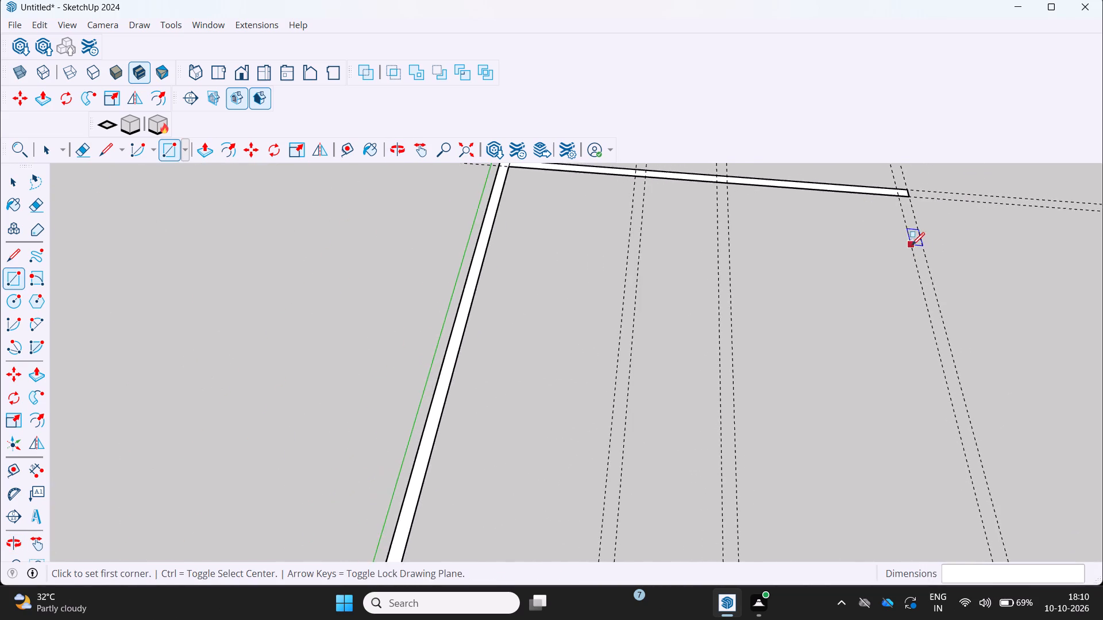
pyautogui.scroll(-5, 912, 245)
pyautogui.moveTo(893, 262); pyautogui.dragTo(884, 219, button='middle')
pyautogui.scroll(-1, 872, 285)
pyautogui.keyDown('shift'); pyautogui.moveTo(870, 285); pyautogui.dragTo(708, 243, button='middle'); pyautogui.keyUp('shift')
pyautogui.keyDown('shift'); pyautogui.scroll(-1, 746, 260); pyautogui.keyUp('shift')
pyautogui.keyDown('shift'); pyautogui.scroll(6, 776, 208); pyautogui.keyUp('shift')
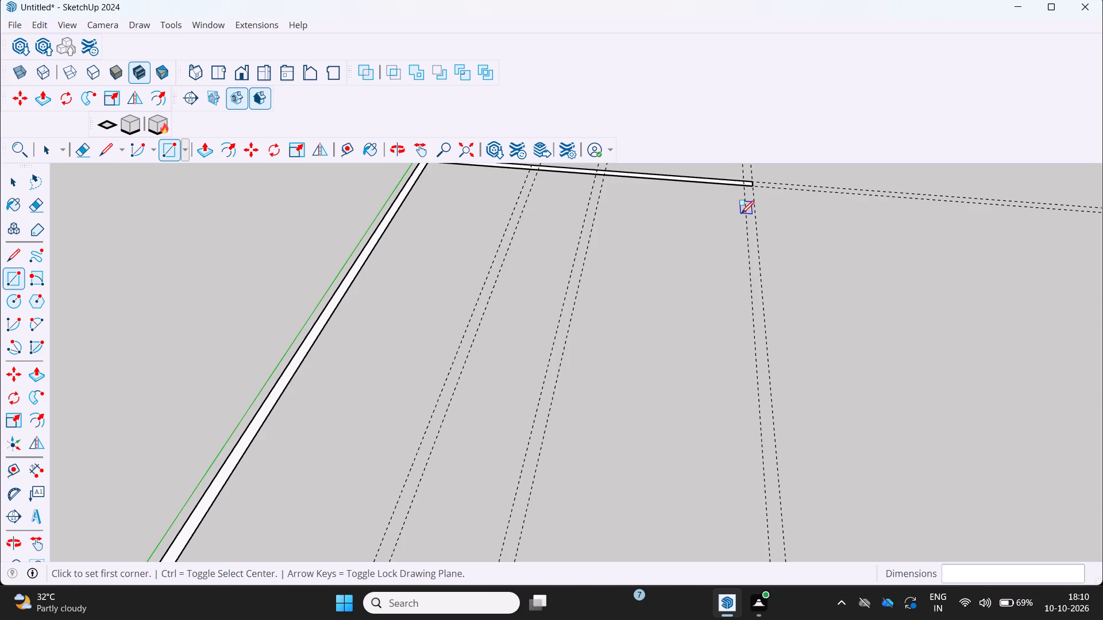
pyautogui.press('r')
pyautogui.scroll(9, 743, 202)
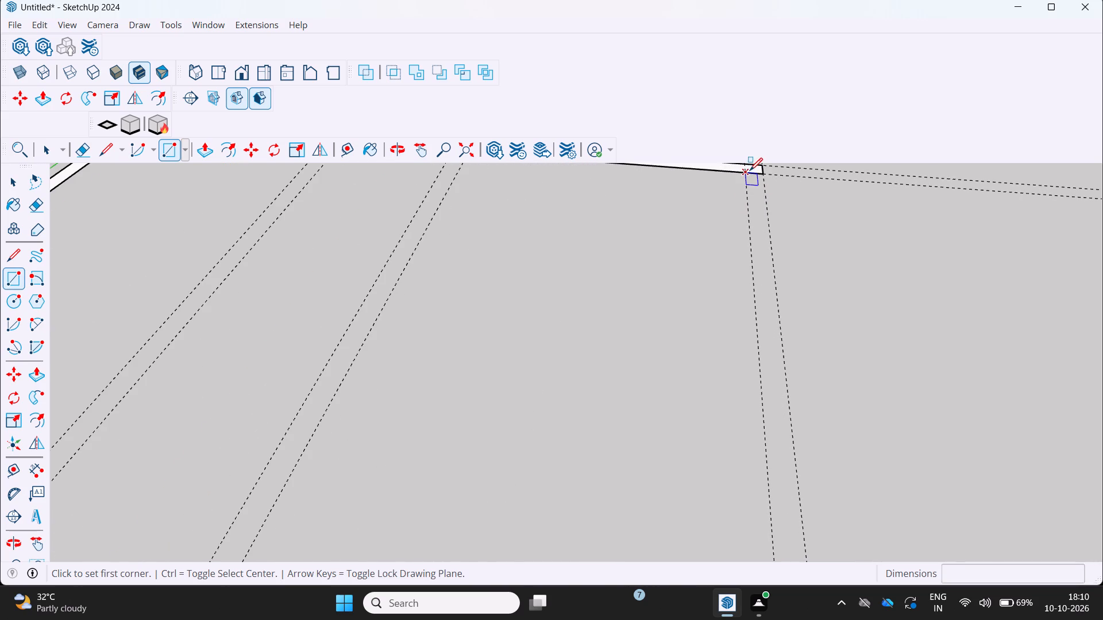
pyautogui.click(744, 172)
pyautogui.scroll(-3, 785, 262)
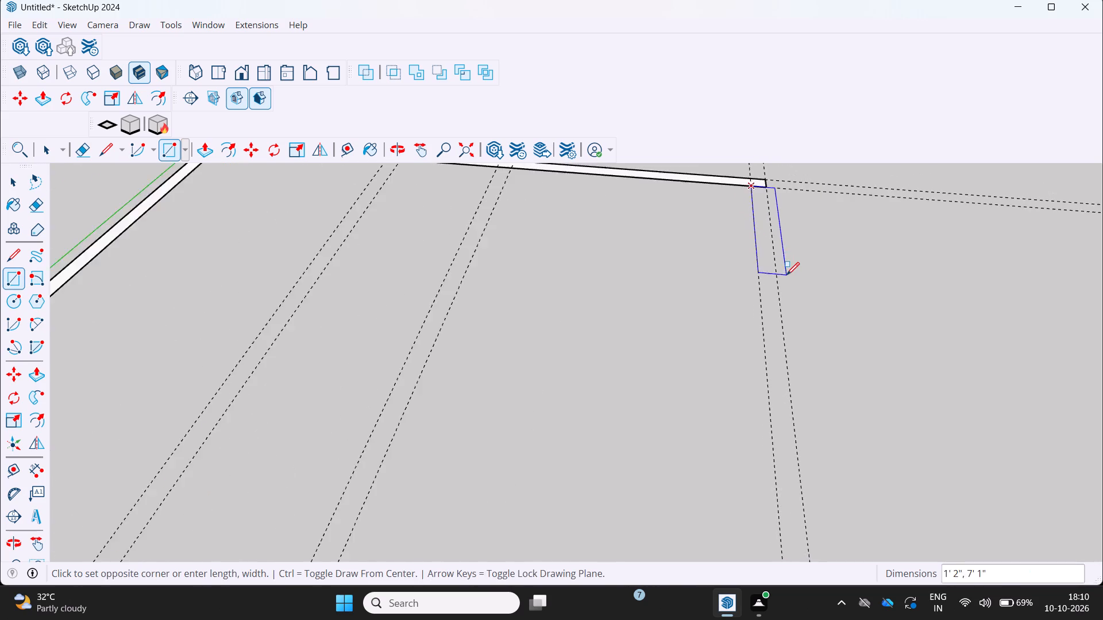
pyautogui.scroll(-11, 786, 275)
pyautogui.scroll(-14, 772, 210)
pyautogui.scroll(1, 817, 383)
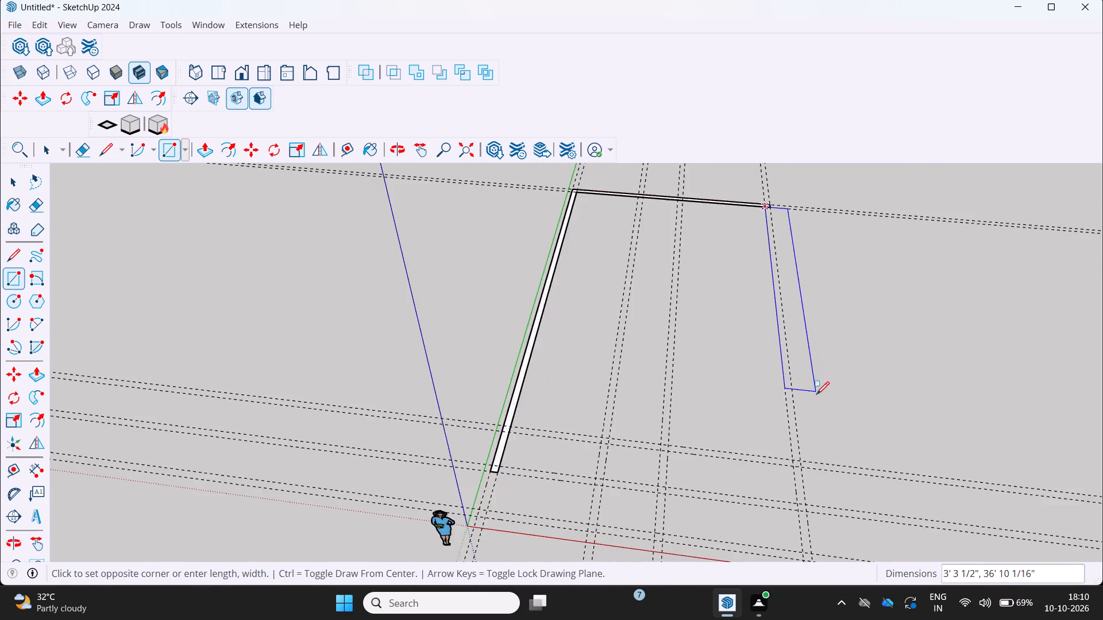
pyautogui.scroll(-3, 815, 397)
pyautogui.moveTo(807, 379); pyautogui.dragTo(801, 328, button='middle')
pyautogui.scroll(4, 819, 420)
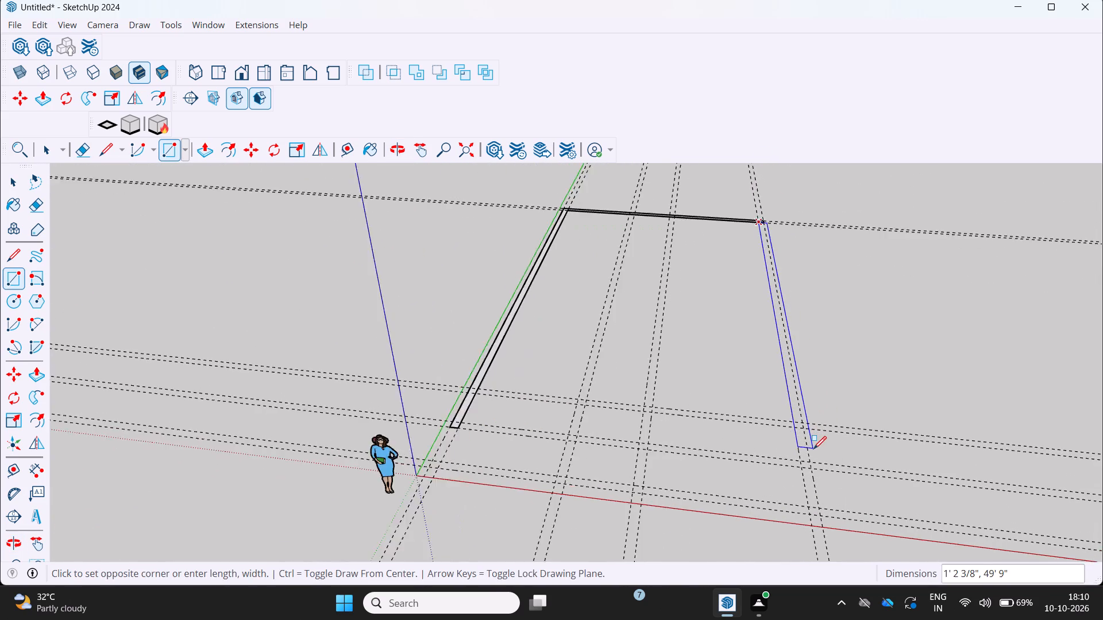
pyautogui.scroll(7, 813, 449)
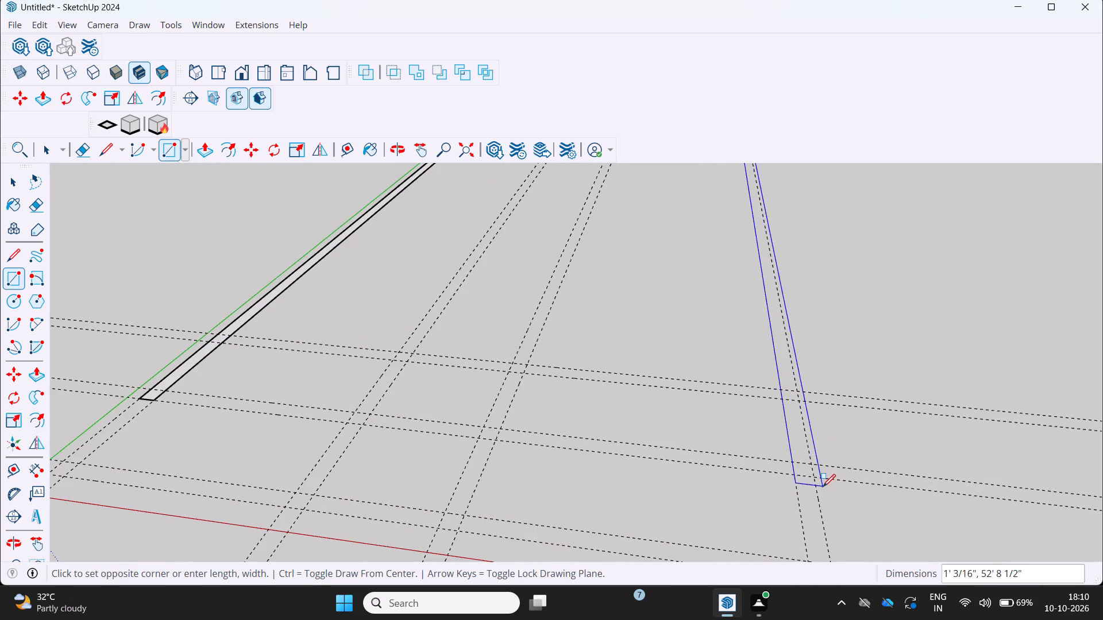
pyautogui.scroll(3, 822, 487)
pyautogui.click(813, 474)
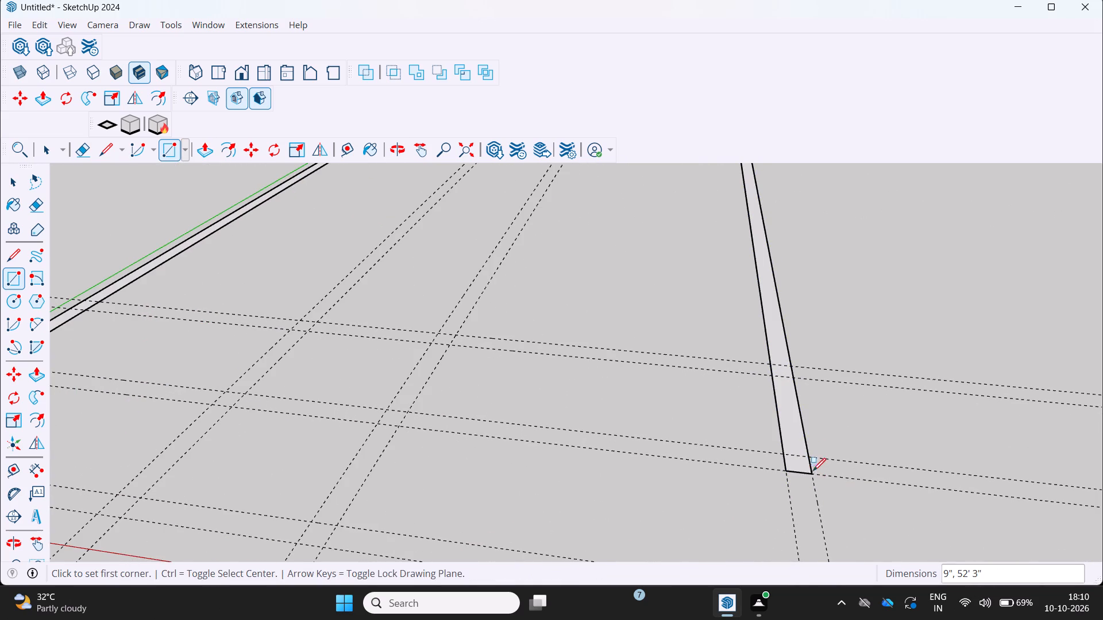
# Draw a 9" by 10'3" front wall rectangle along the 5' guides, from the green-axis side wall to the first intermediate guide pair.
pyautogui.scroll(-6, 796, 421)
pyautogui.moveTo(811, 427); pyautogui.dragTo(848, 445, button='middle')
pyautogui.scroll(-4, 826, 414)
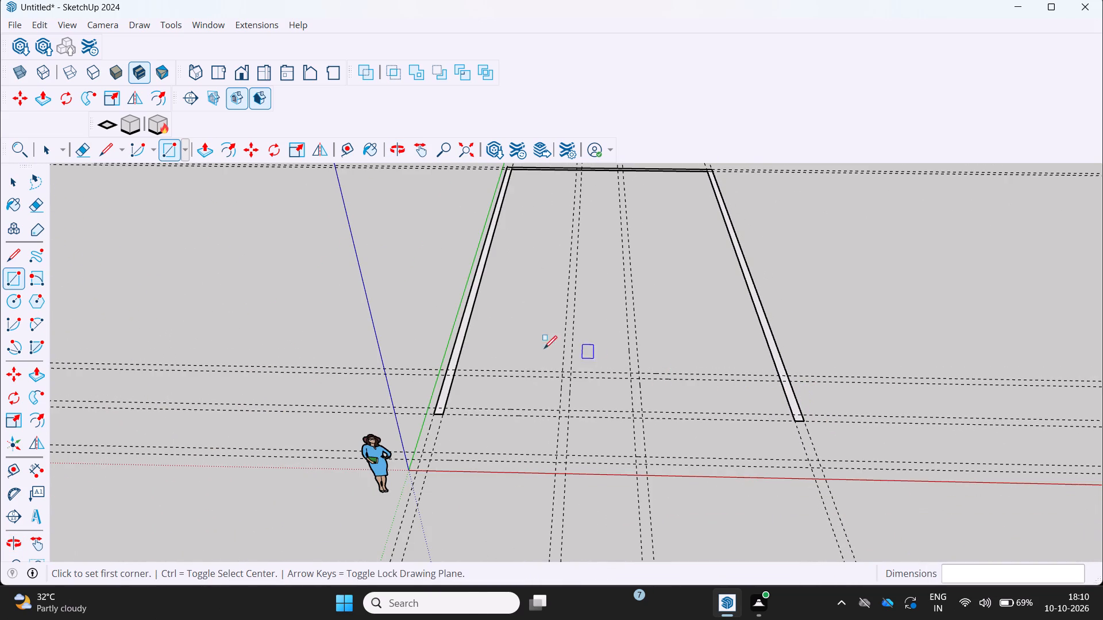
pyautogui.moveTo(561, 416); pyautogui.dragTo(537, 394, button='middle')
pyautogui.scroll(2, 522, 382)
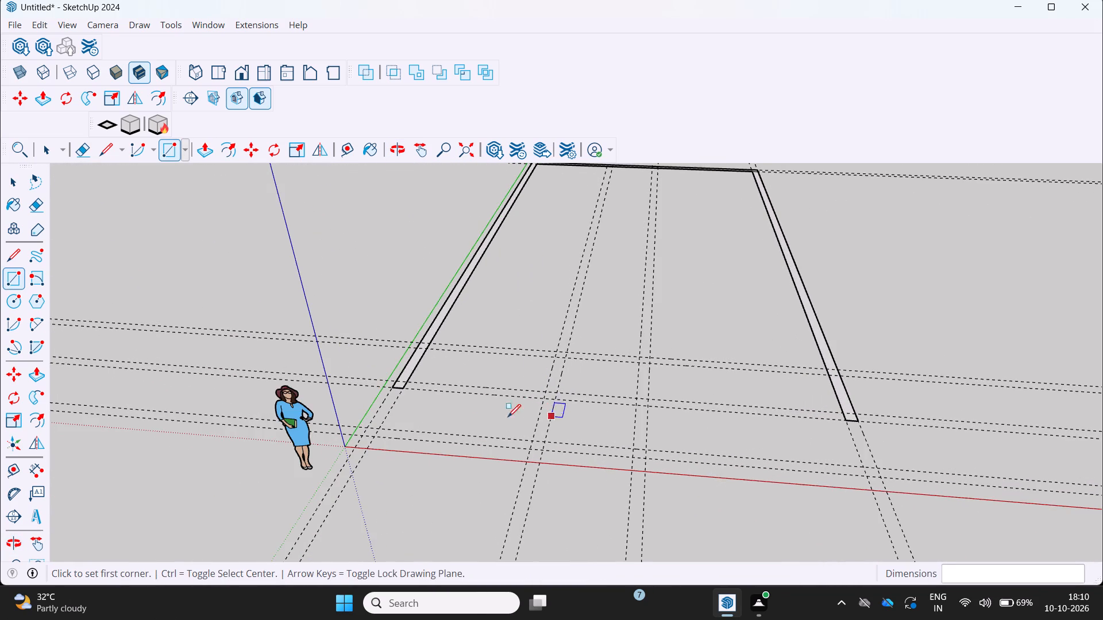
pyautogui.scroll(3, 380, 357)
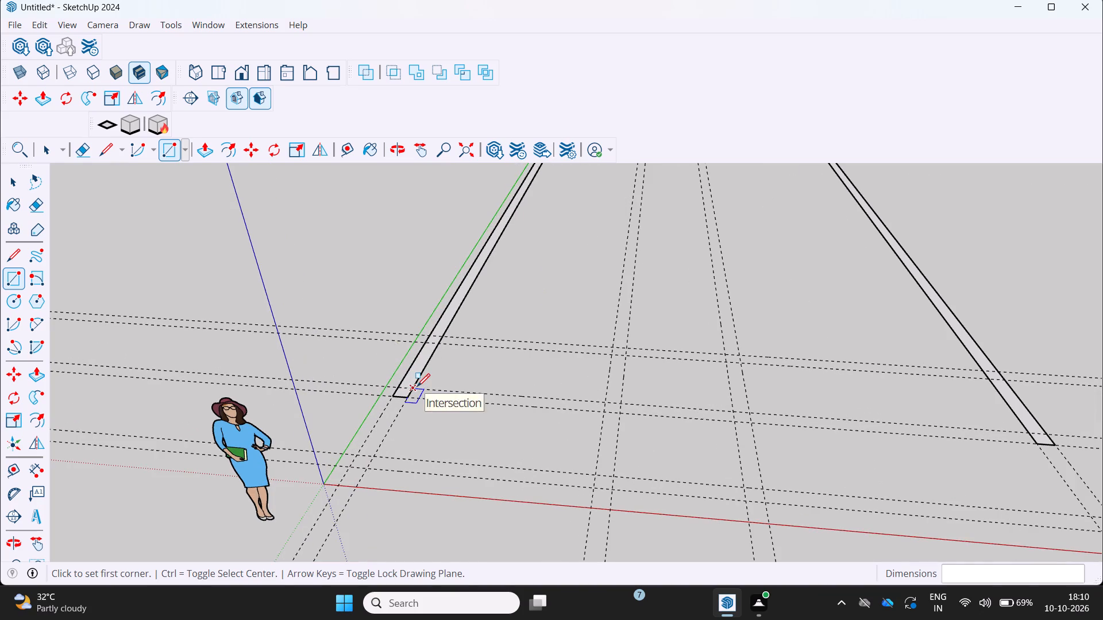
pyautogui.click(416, 387)
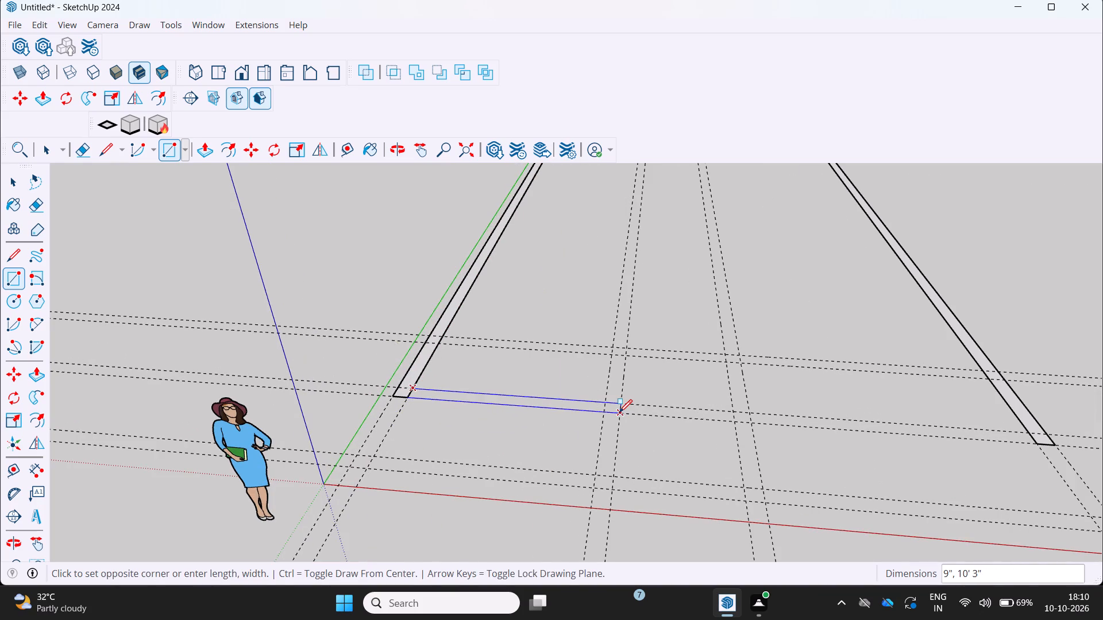
pyautogui.click(619, 412)
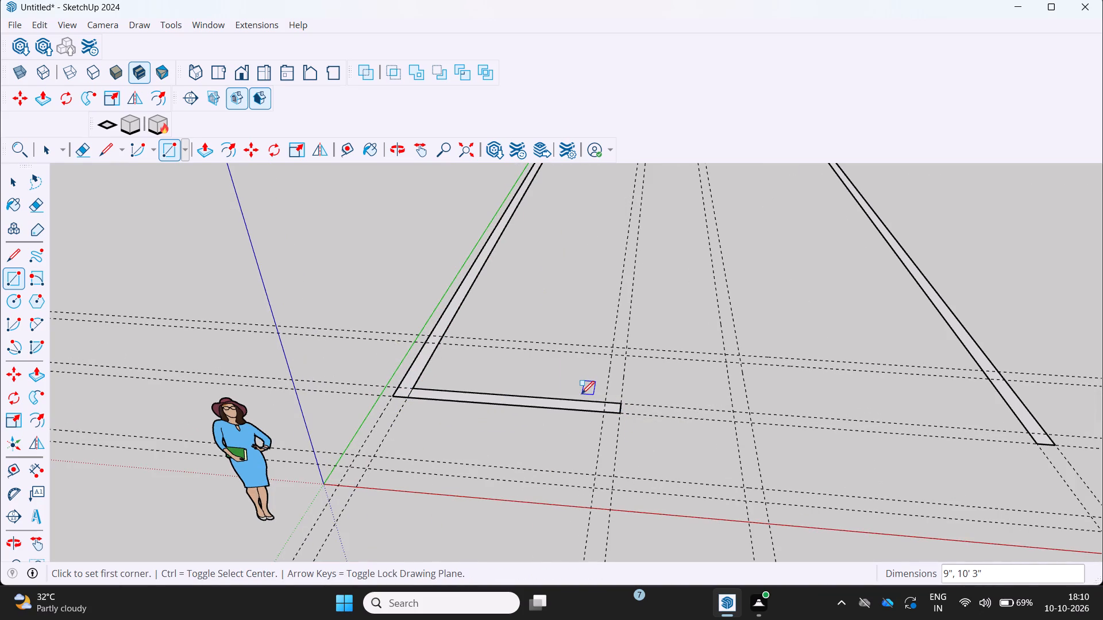
# Draw a 9" by 13' wall rectangle along the guide pair behind the front wall, from the far side wall's inner edge to the second intermediate guide pair.
pyautogui.scroll(-2, 731, 357)
pyautogui.scroll(2, 894, 388)
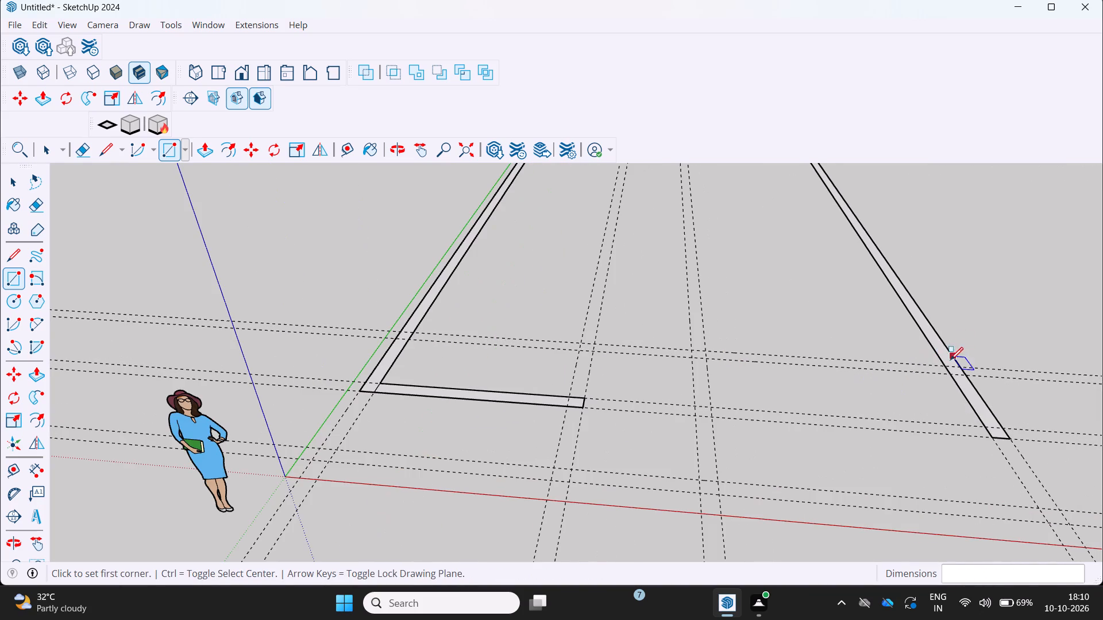
pyautogui.click(943, 369)
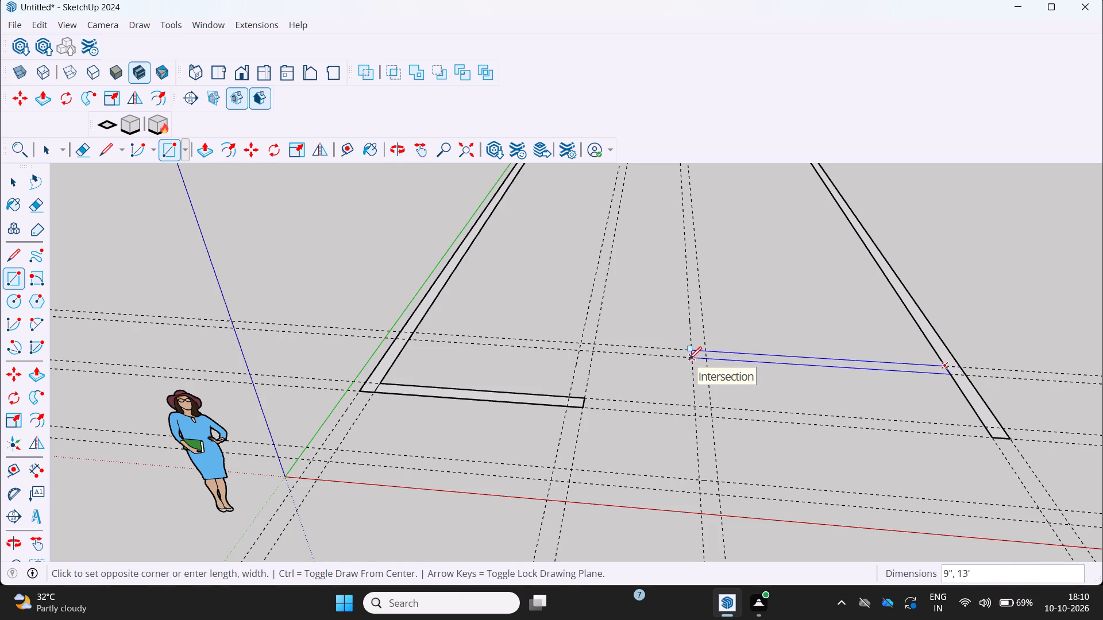
pyautogui.click(689, 359)
# Draw a 9" by 5' wall rectangle between the first intermediate guides, from the front wall's inner edge back to the next guide pair's rear guide.
pyautogui.scroll(-2, 684, 385)
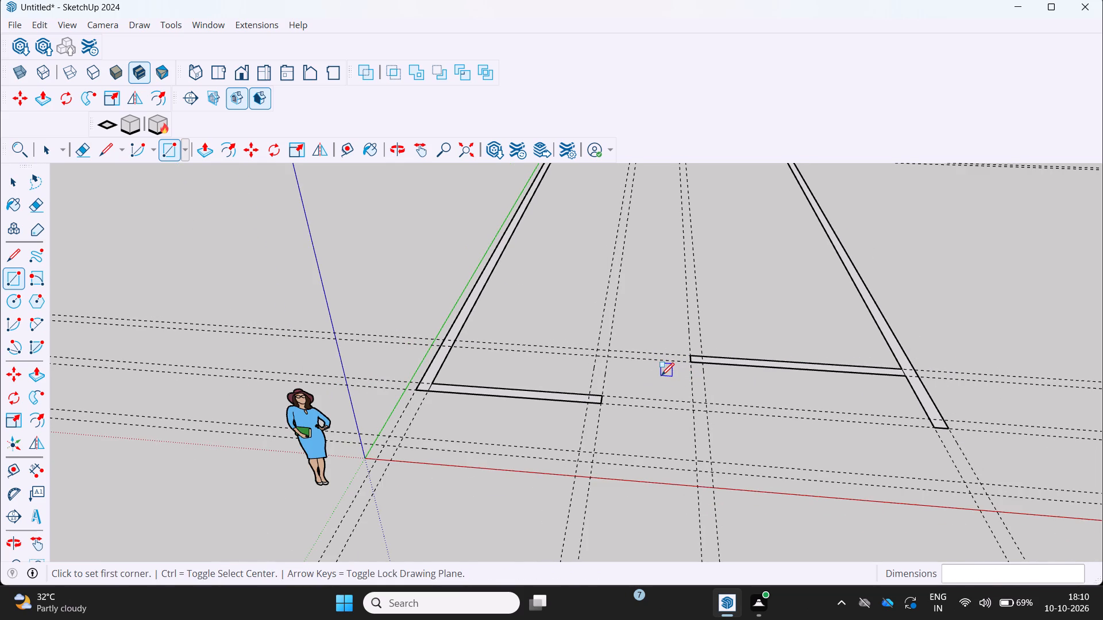
pyautogui.scroll(5, 595, 361)
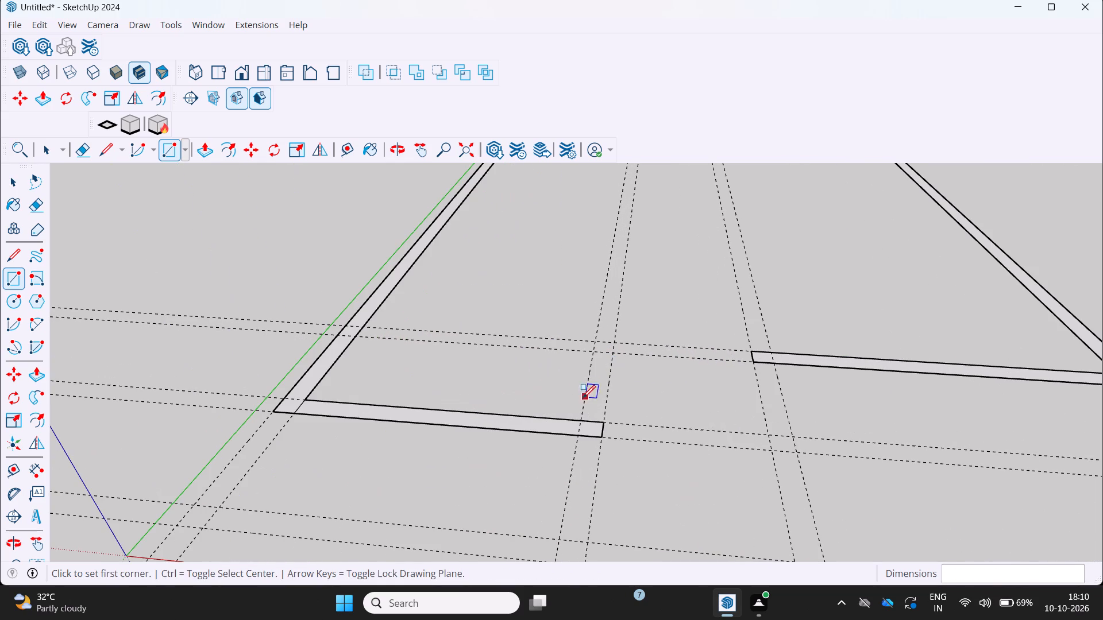
pyautogui.click(583, 419)
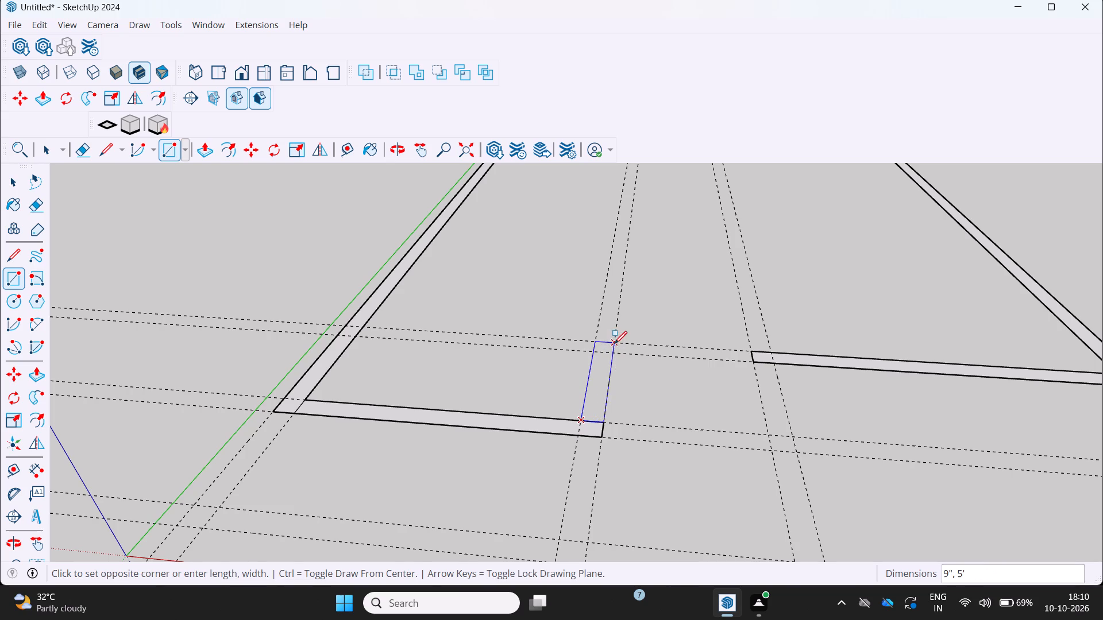
pyautogui.click(615, 344)
# Draw a 9" line across the far side wall, extending the 13' wall's front edge to the side wall's outer edge.
pyautogui.scroll(-3, 657, 417)
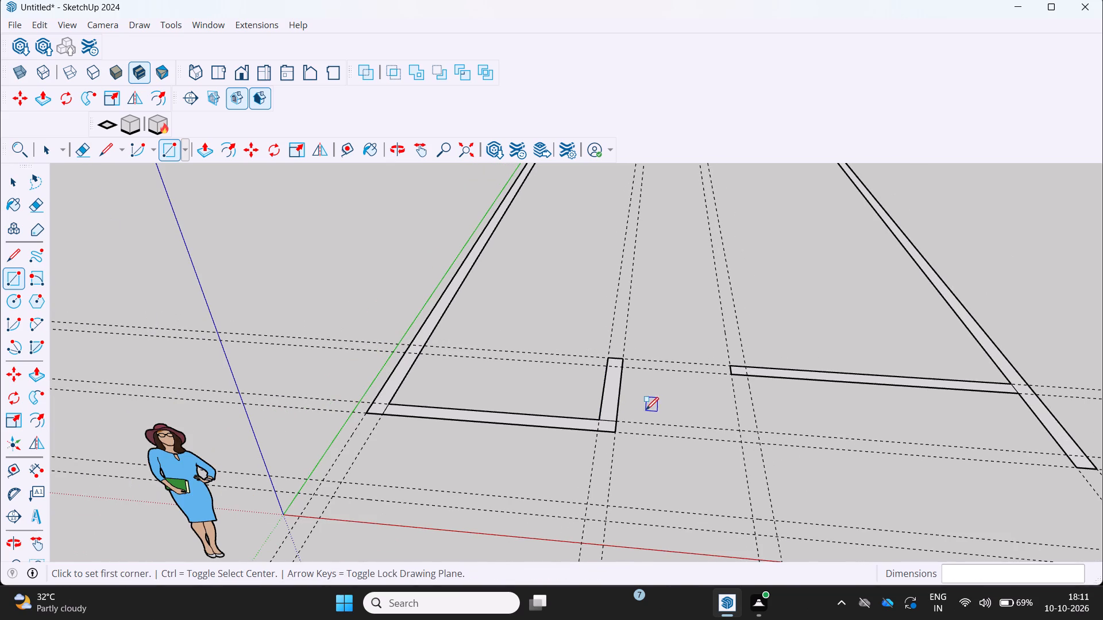
pyautogui.scroll(-3, 665, 378)
pyautogui.moveTo(692, 396); pyautogui.dragTo(681, 374, button='middle')
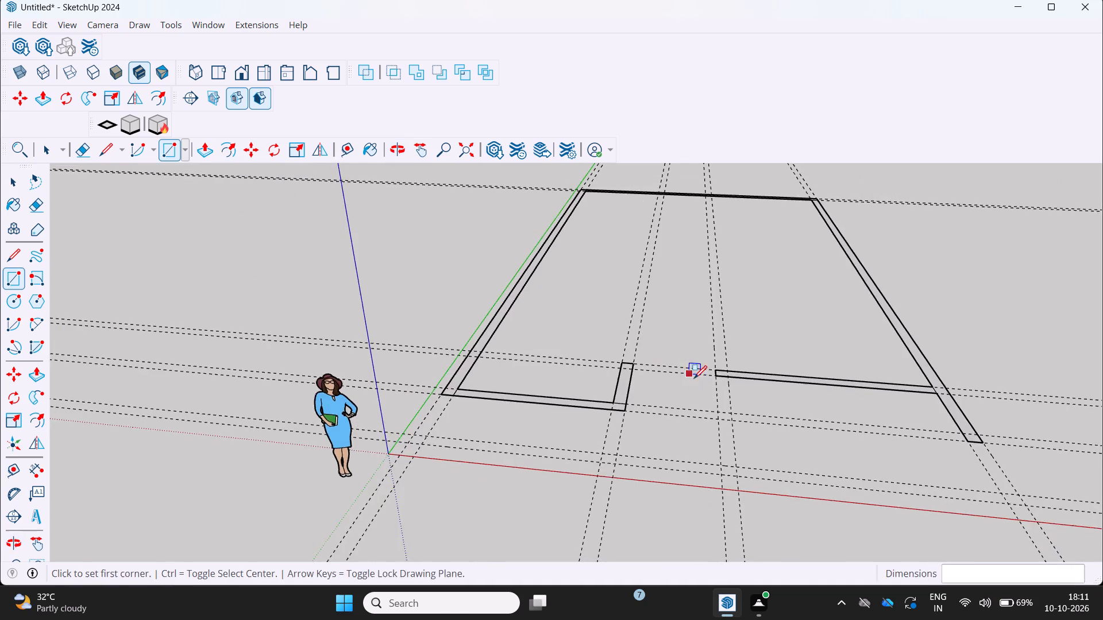
pyautogui.scroll(-3, 694, 378)
pyautogui.moveTo(693, 378); pyautogui.dragTo(704, 385, button='middle')
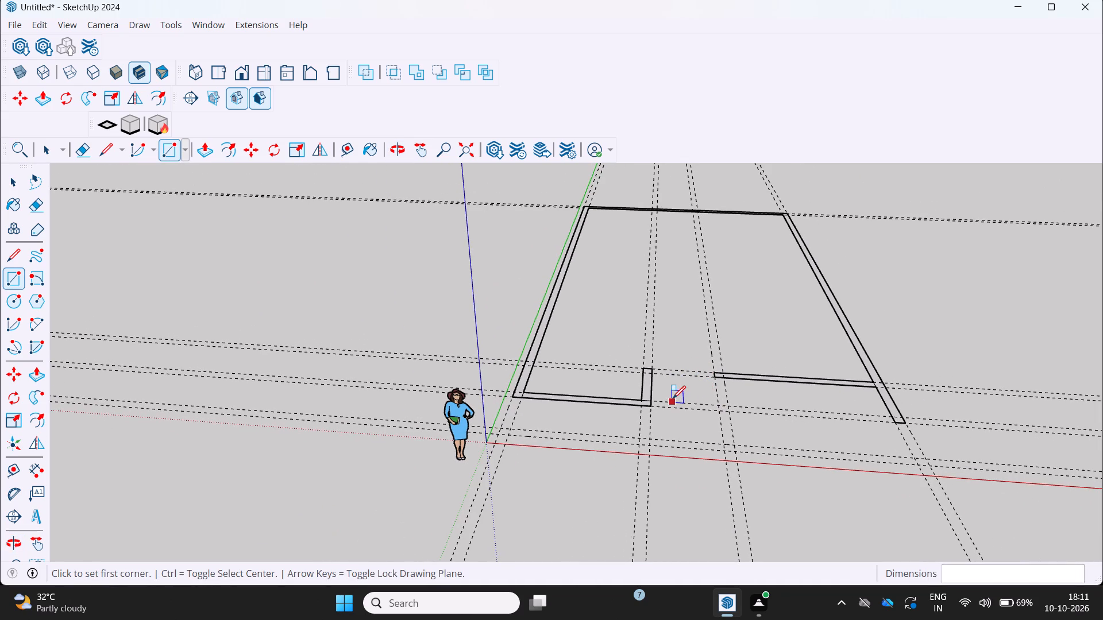
pyautogui.scroll(2, 931, 406)
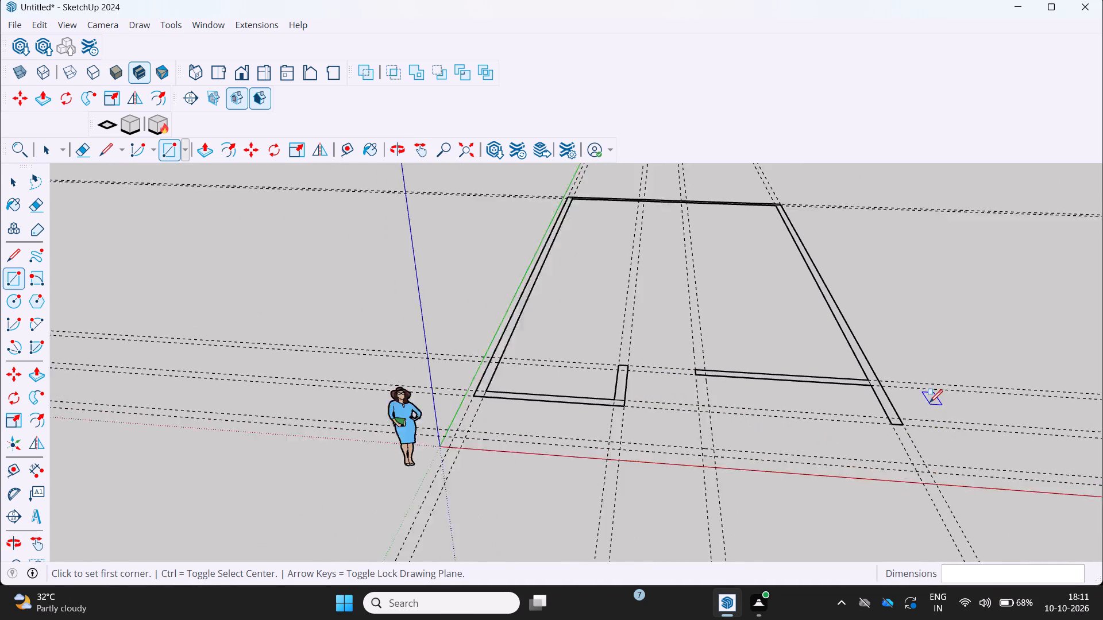
pyautogui.scroll(3, 930, 402)
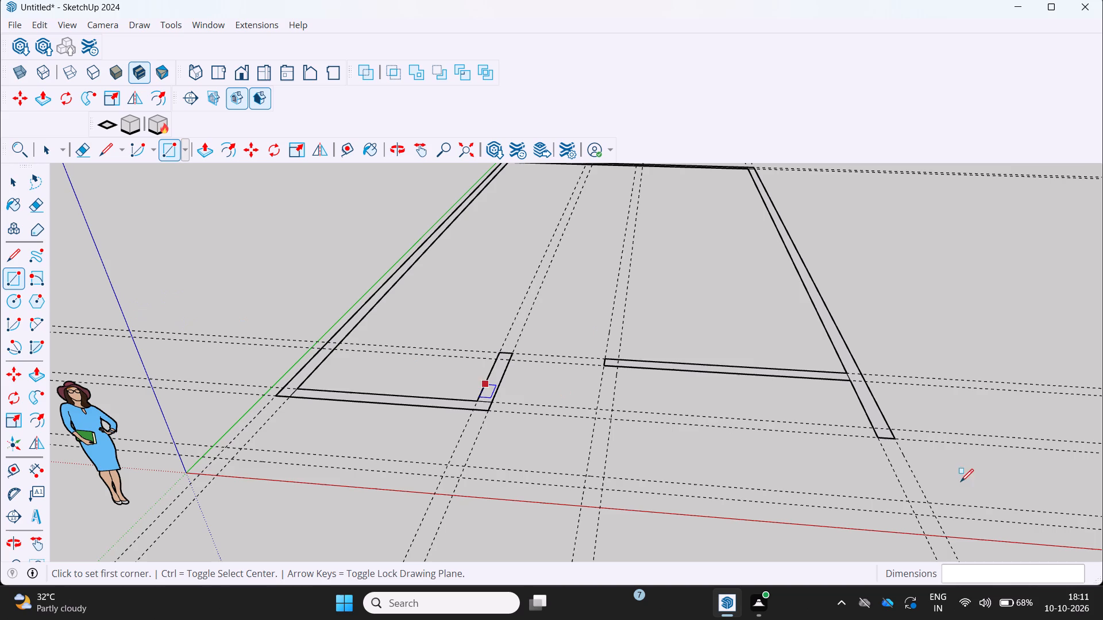
pyautogui.click(107, 152)
pyautogui.scroll(1, 1063, 488)
pyautogui.scroll(6, 711, 343)
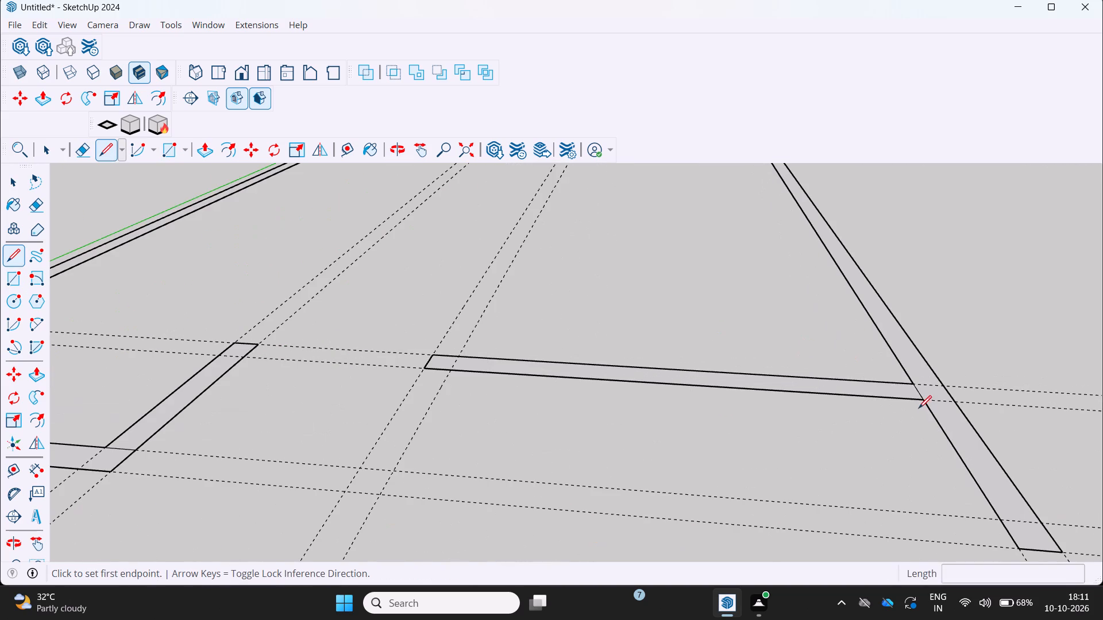
pyautogui.click(922, 398)
pyautogui.click(950, 402)
pyautogui.press('space')
# Erase the far side wall's inner and outer edges that project forward of the 13' wall.
pyautogui.scroll(-8, 878, 395)
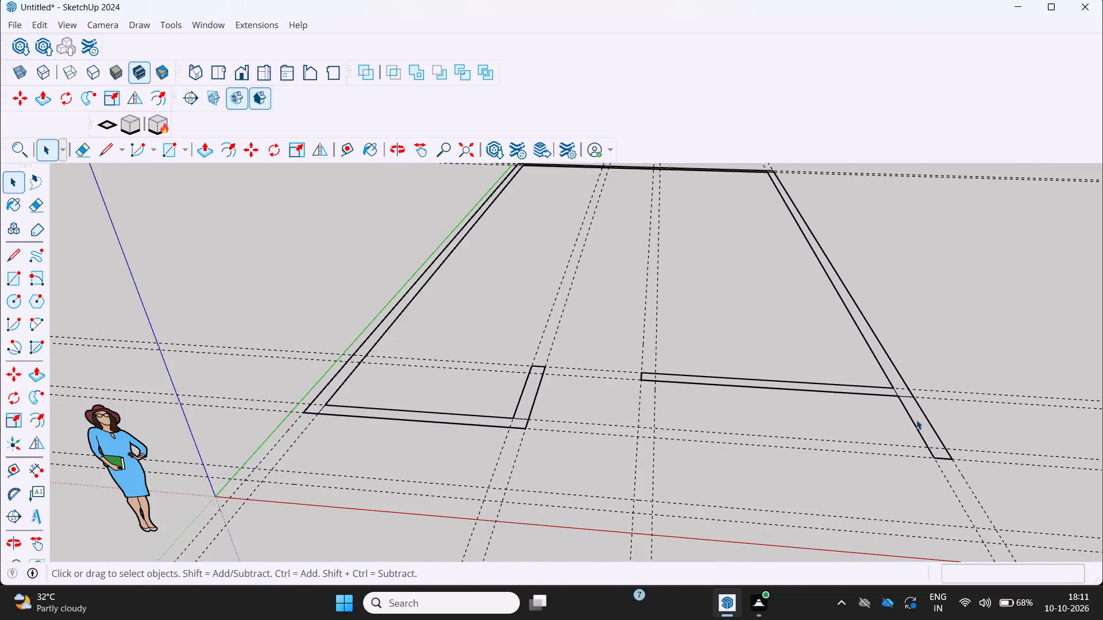
pyautogui.scroll(2, 924, 425)
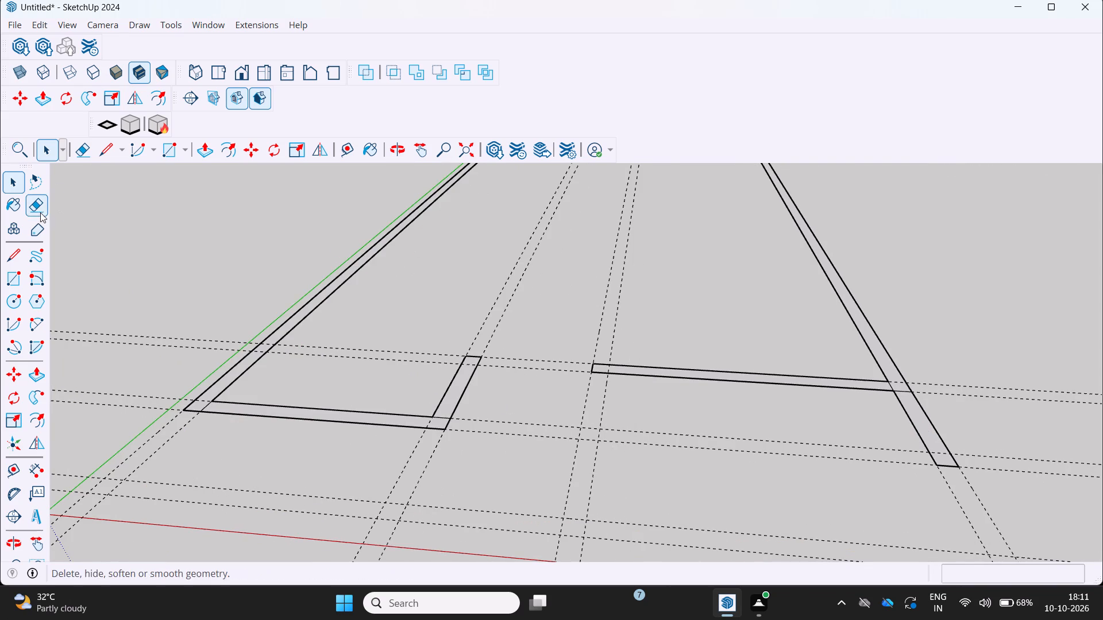
pyautogui.click(30, 207)
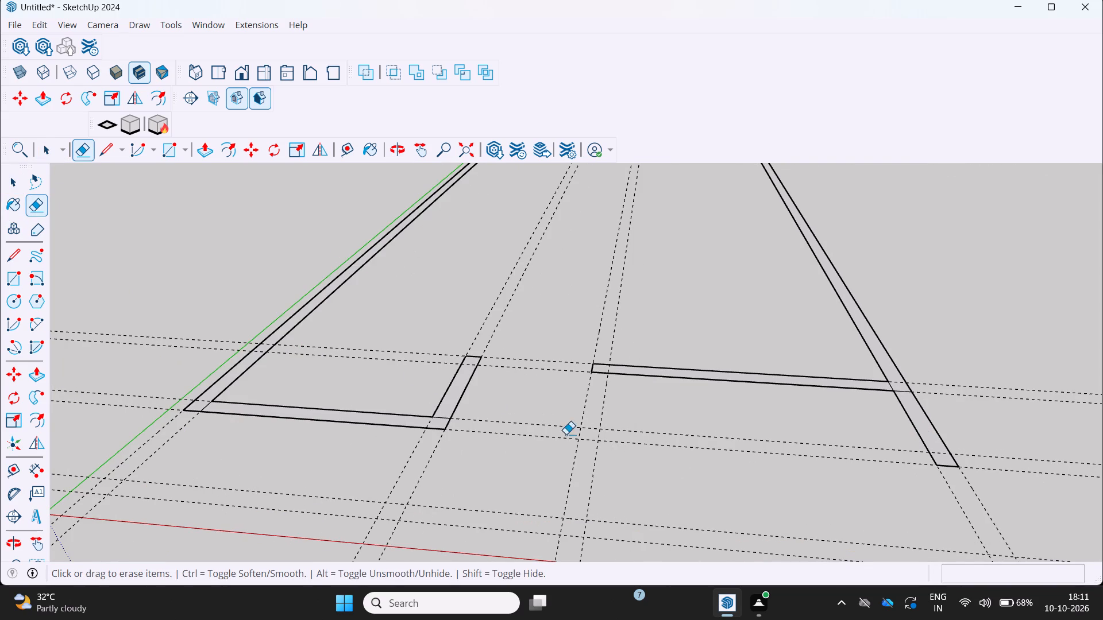
pyautogui.click(906, 412)
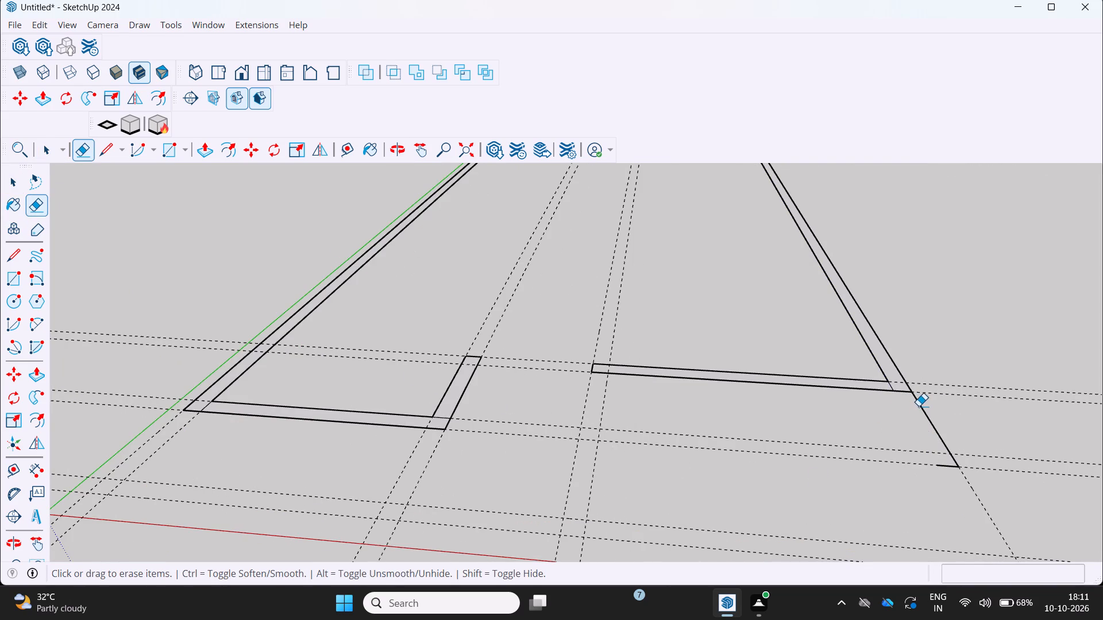
pyautogui.click(922, 402)
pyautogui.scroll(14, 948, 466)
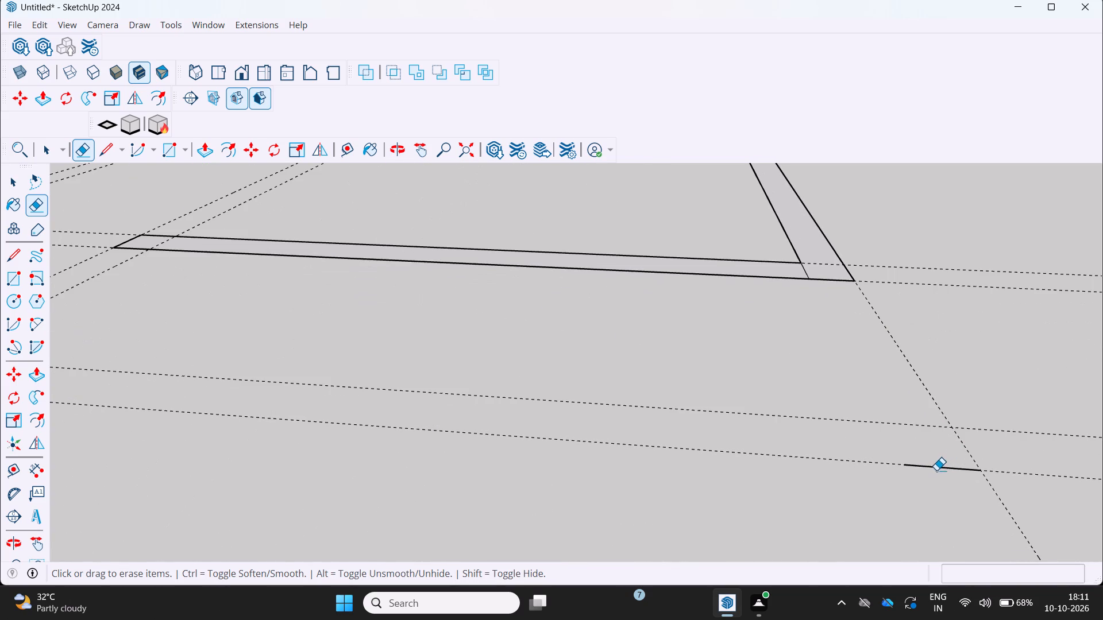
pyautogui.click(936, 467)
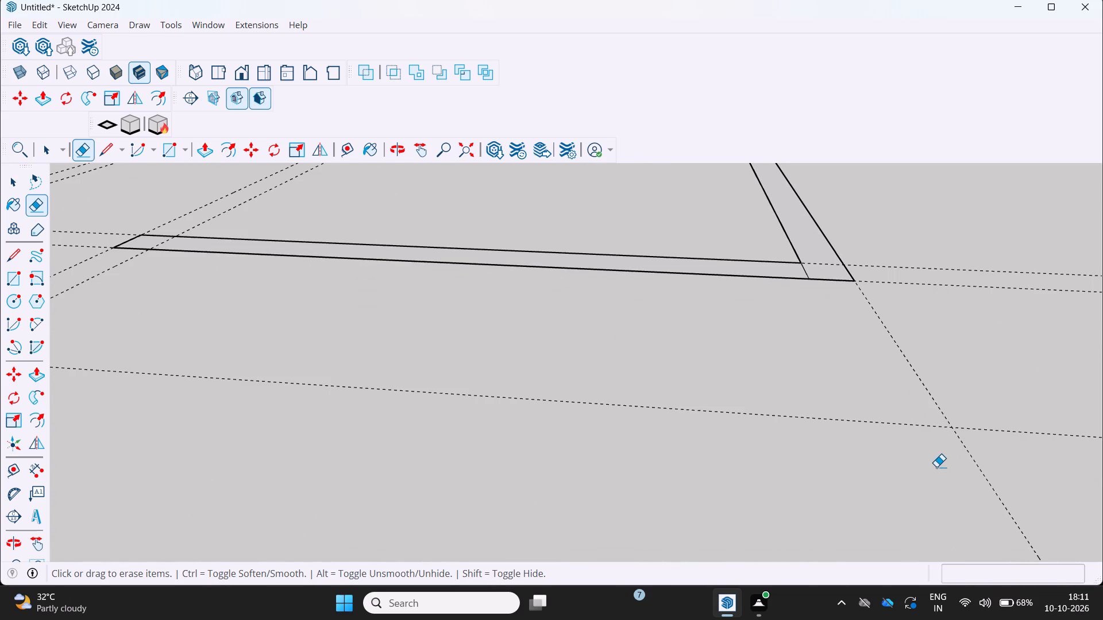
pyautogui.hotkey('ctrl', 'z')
# Erase the leftover 9" end edge of the removed side wall projection, keeping the guide beneath it.
pyautogui.scroll(-5, 934, 464)
pyautogui.scroll(11, 993, 484)
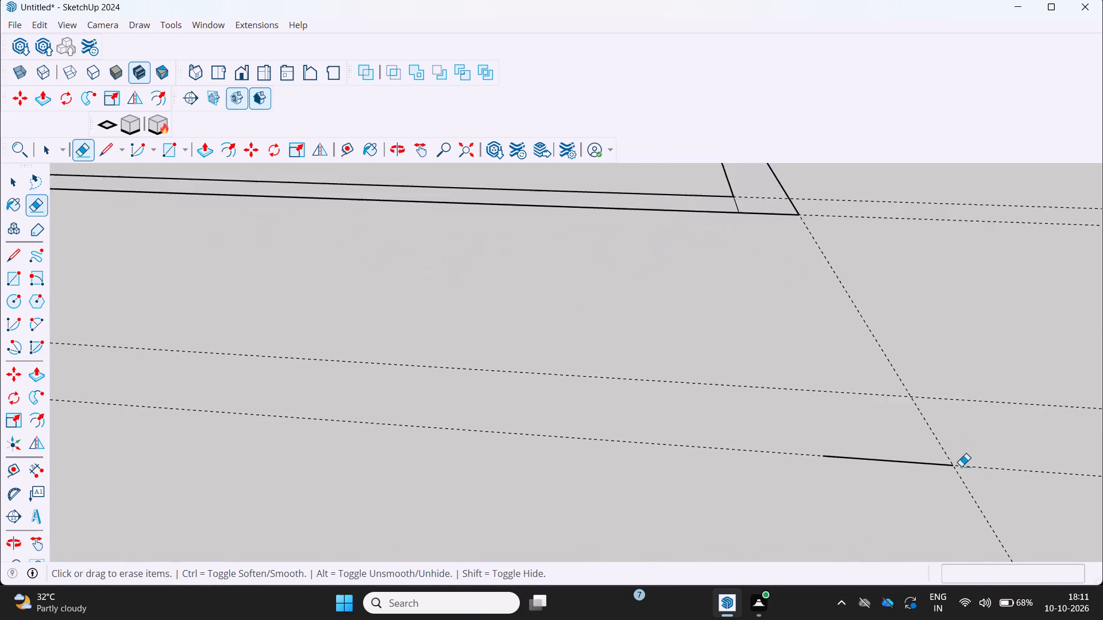
pyautogui.scroll(20, 961, 466)
pyautogui.scroll(9, 961, 466)
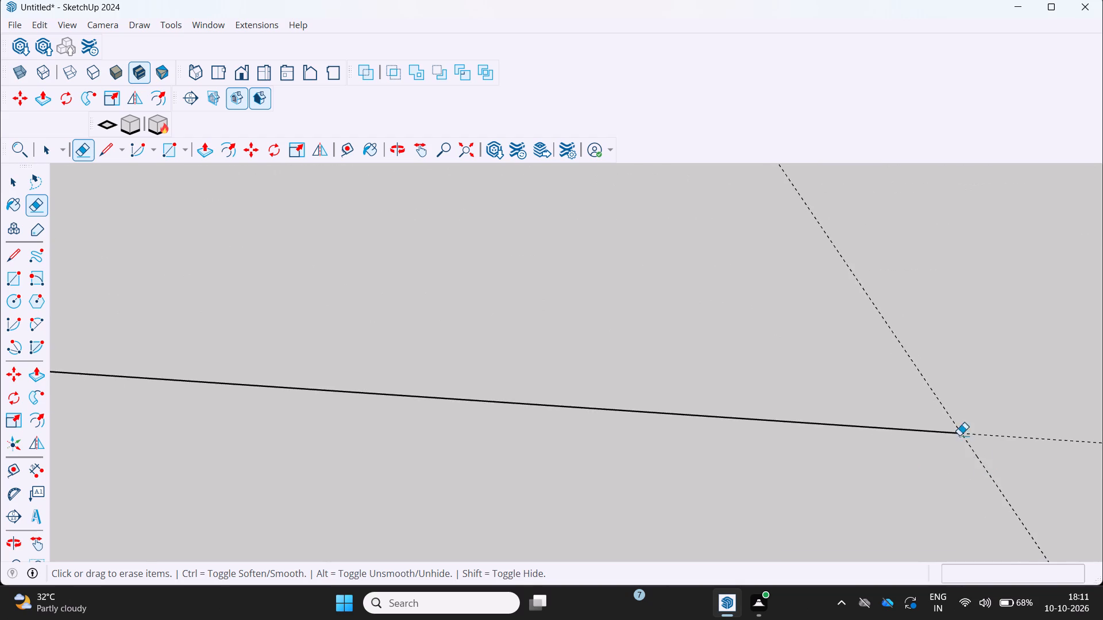
pyautogui.scroll(11, 959, 435)
pyautogui.click(937, 456)
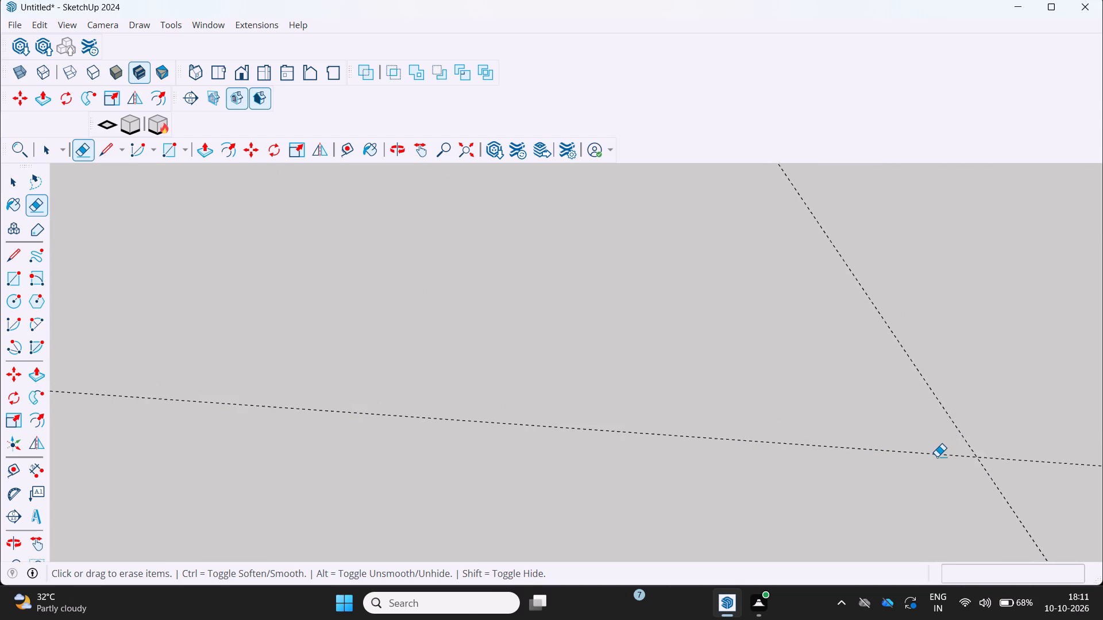
# Erase the short dividing line at the corner of the 13' wall and side wall, plus the guide along the 13' wall's inner edge.
pyautogui.scroll(-20, 930, 462)
pyautogui.scroll(-11, 930, 462)
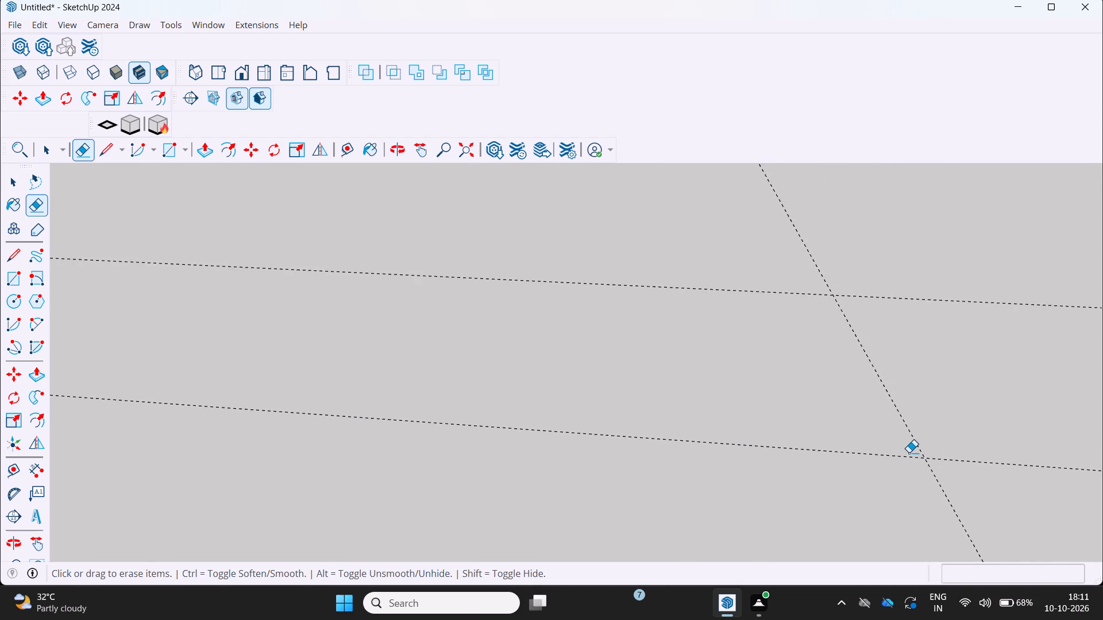
pyautogui.scroll(-20, 909, 452)
pyautogui.scroll(-1, 909, 452)
pyautogui.moveTo(895, 445); pyautogui.dragTo(916, 450, button='middle')
pyautogui.scroll(-2, 911, 449)
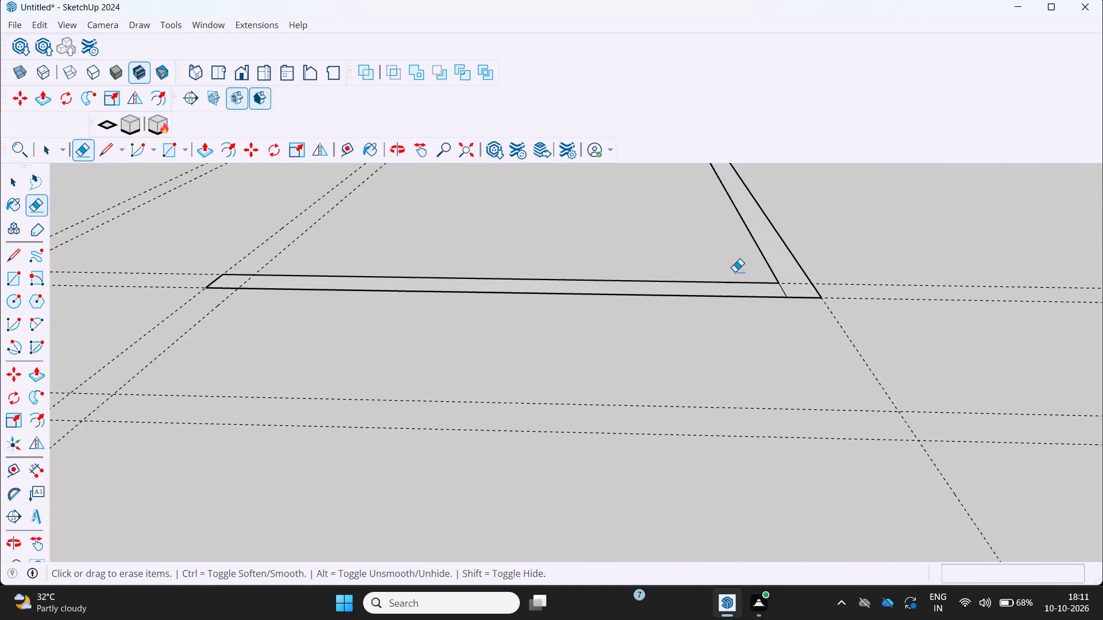
pyautogui.scroll(10, 741, 266)
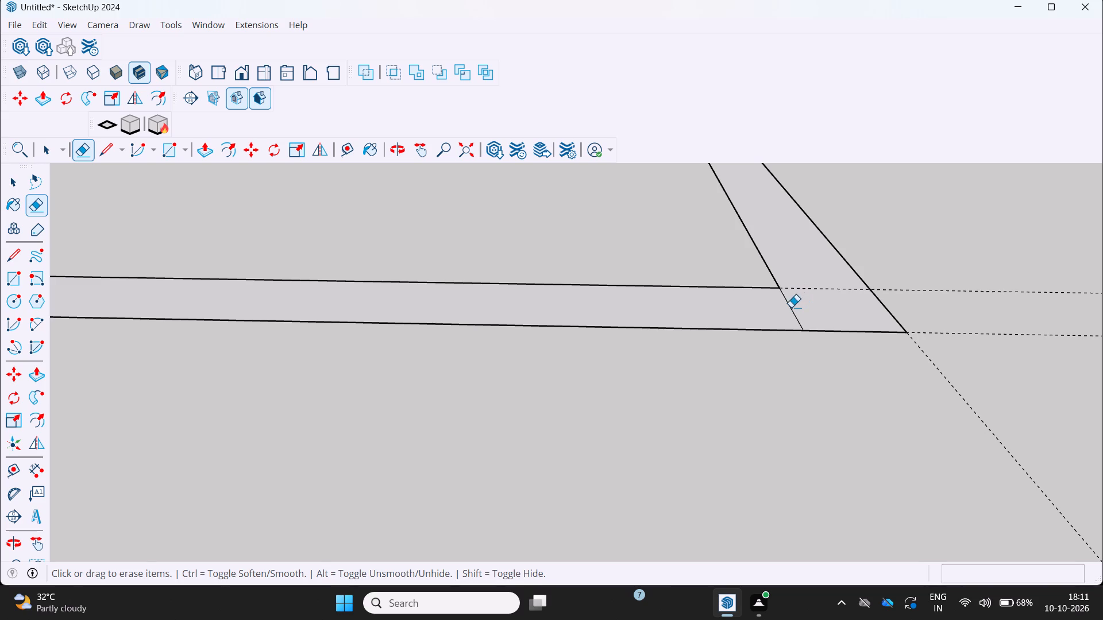
pyautogui.click(791, 307)
pyautogui.click(798, 290)
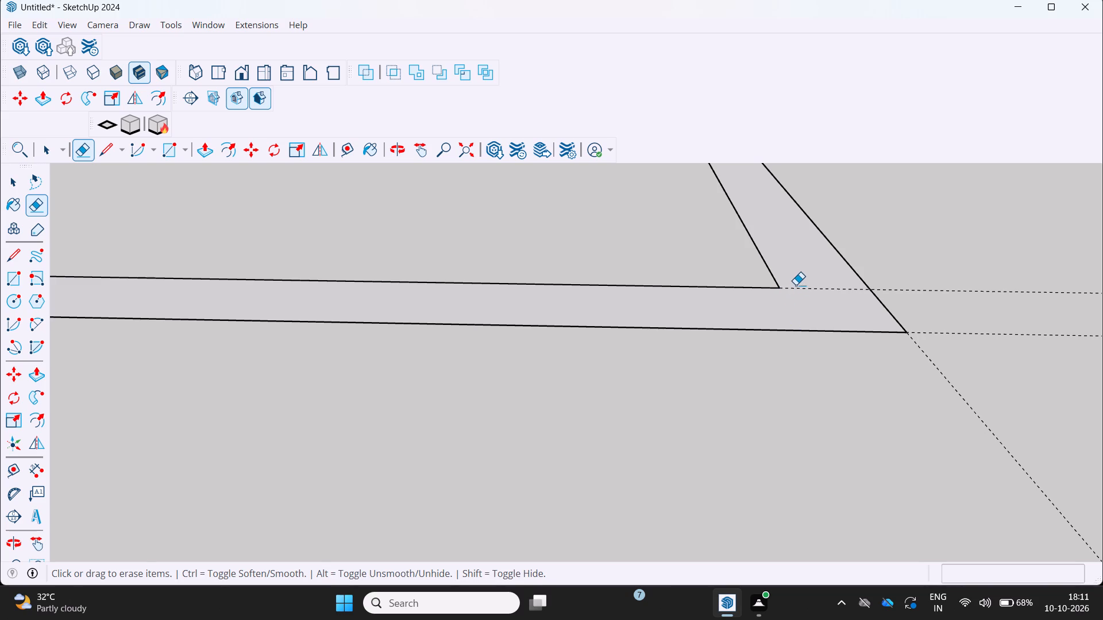
pyautogui.click(799, 287)
# Erase both guides of the second intermediate pair at the open end of the 13' wall.
pyautogui.scroll(-5, 797, 290)
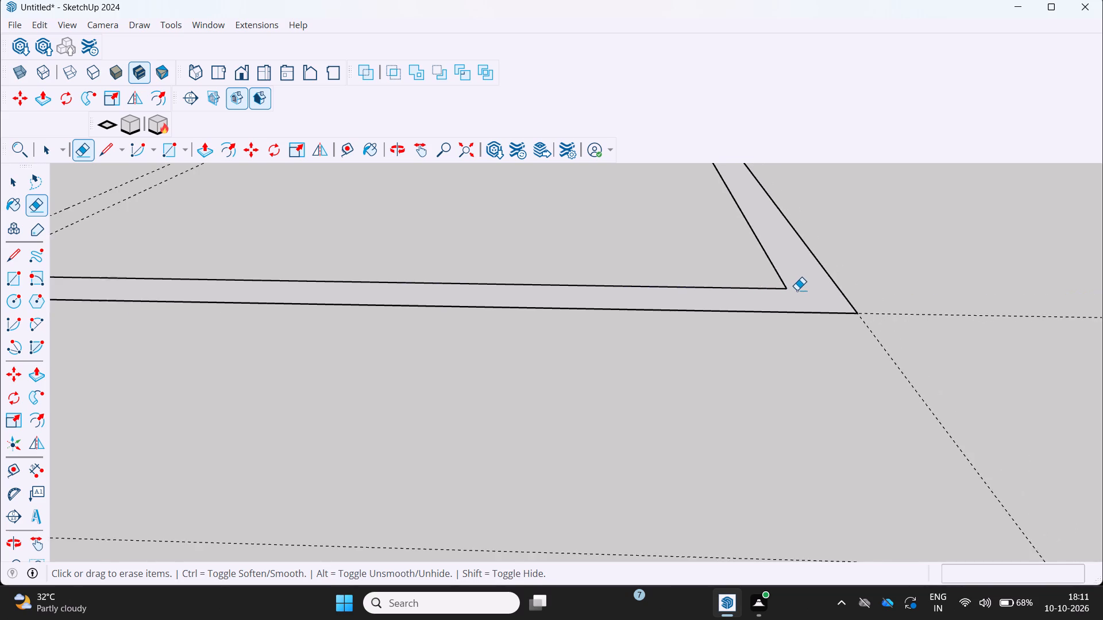
pyautogui.scroll(-9, 797, 290)
pyautogui.moveTo(797, 289); pyautogui.dragTo(818, 295, button='middle')
pyautogui.scroll(-8, 775, 314)
pyautogui.scroll(2, 569, 316)
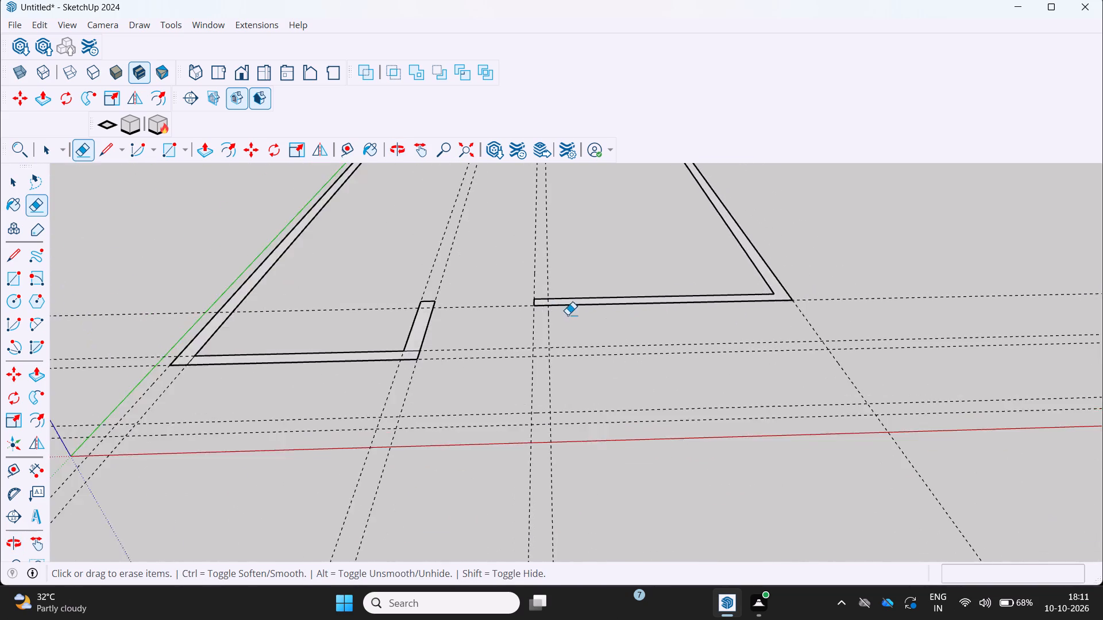
pyautogui.scroll(2, 568, 315)
pyautogui.moveTo(553, 289); pyautogui.dragTo(582, 314, button='middle')
pyautogui.scroll(2, 534, 282)
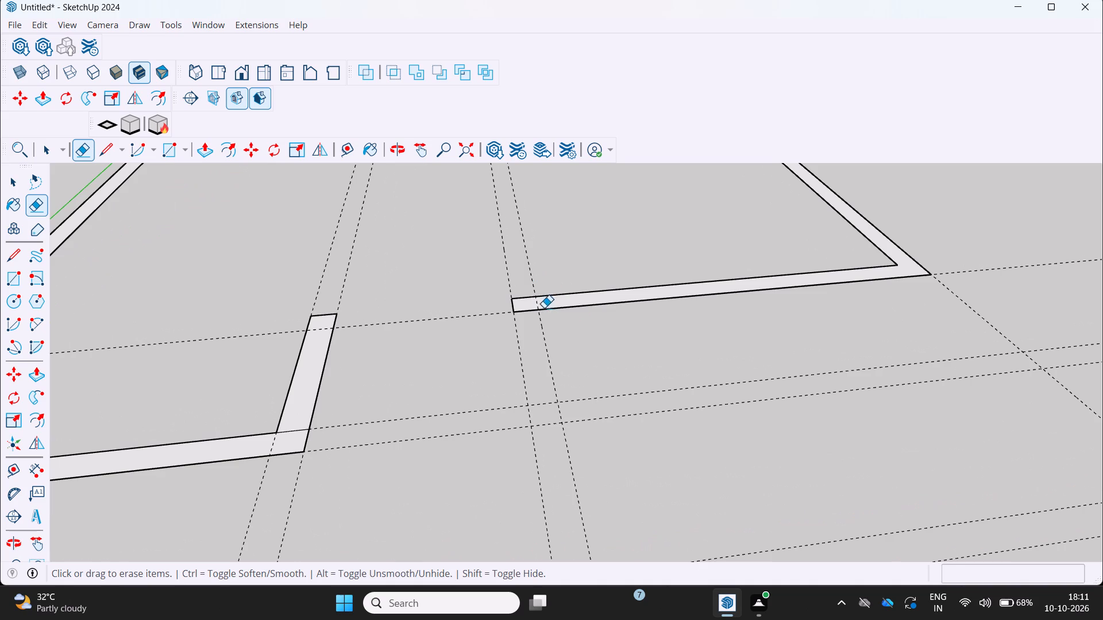
pyautogui.click(539, 304)
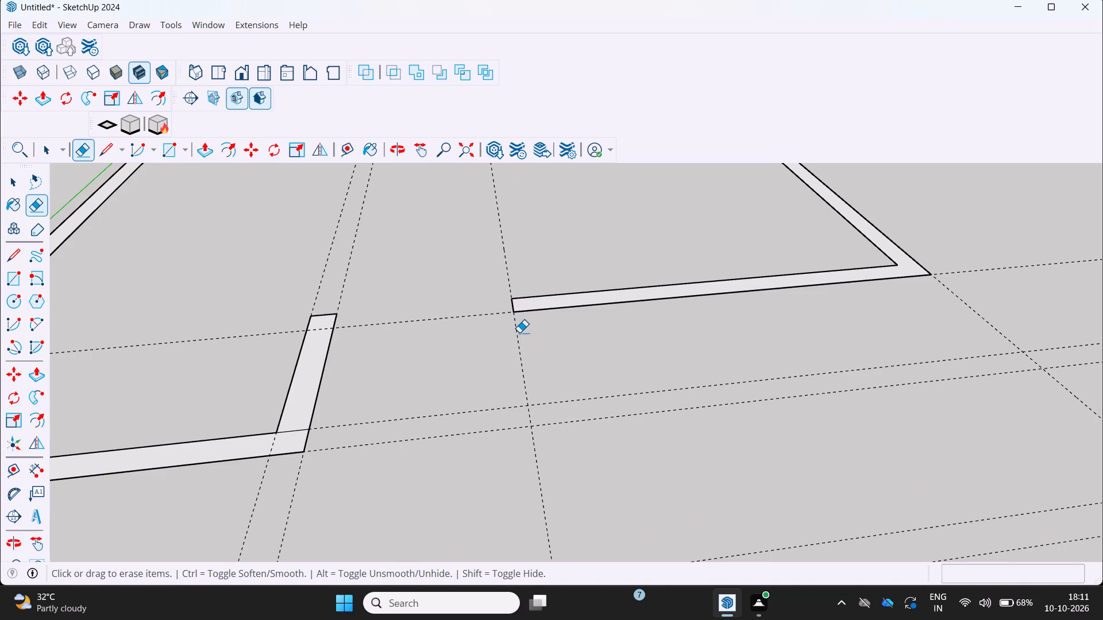
pyautogui.click(519, 332)
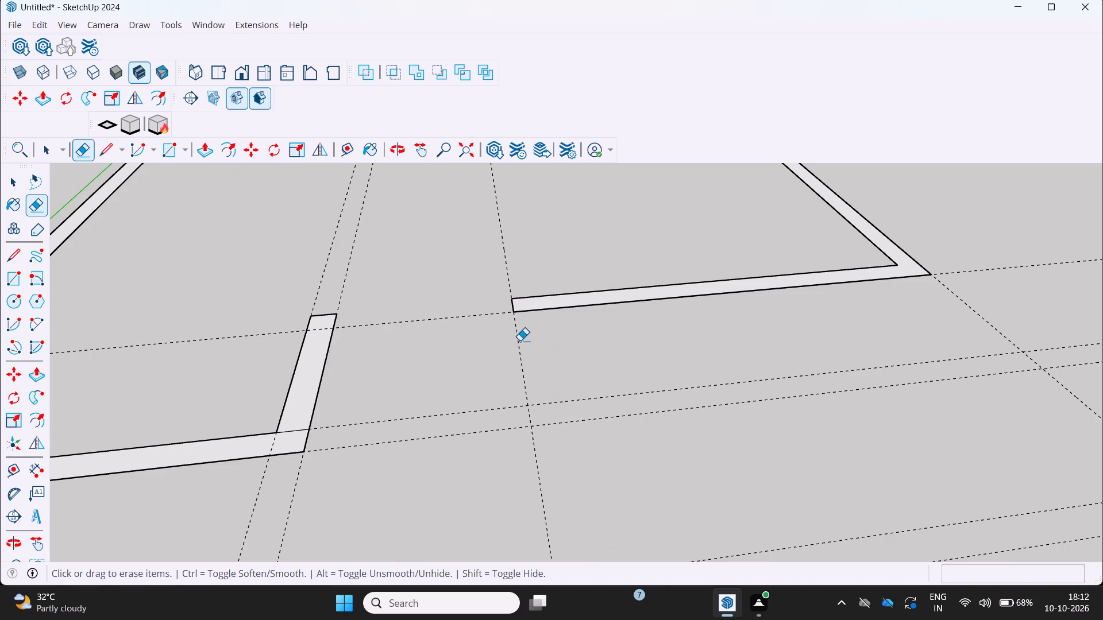
pyautogui.click(520, 340)
# Examine the wall outline and remaining guides from the front opening around to the rear corner of the far side wall.
pyautogui.scroll(-6, 544, 302)
pyautogui.middleClick(542, 300)
pyautogui.moveTo(542, 300); pyautogui.dragTo(410, 317, button='middle')
pyautogui.scroll(-5, 410, 317)
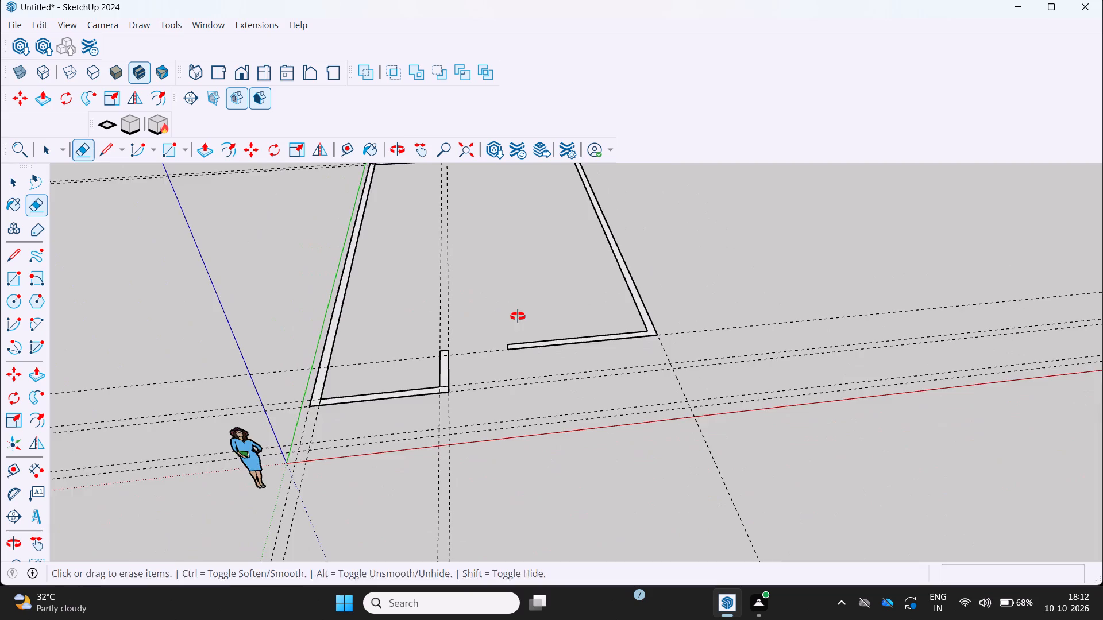
pyautogui.moveTo(518, 316); pyautogui.dragTo(363, 293, button='middle')
pyautogui.middleClick(363, 293)
pyautogui.scroll(2, 538, 261)
pyautogui.moveTo(669, 290); pyautogui.dragTo(499, 361, button='middle')
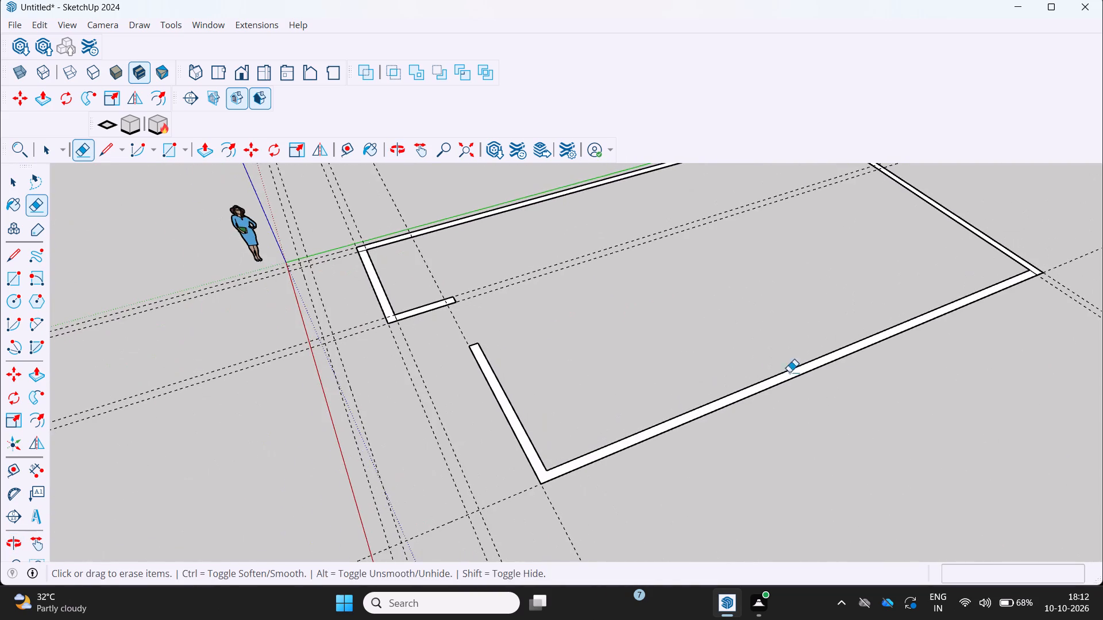
pyautogui.scroll(3, 979, 352)
pyautogui.moveTo(1052, 311); pyautogui.dragTo(986, 301, button='middle')
pyautogui.scroll(-3, 994, 313)
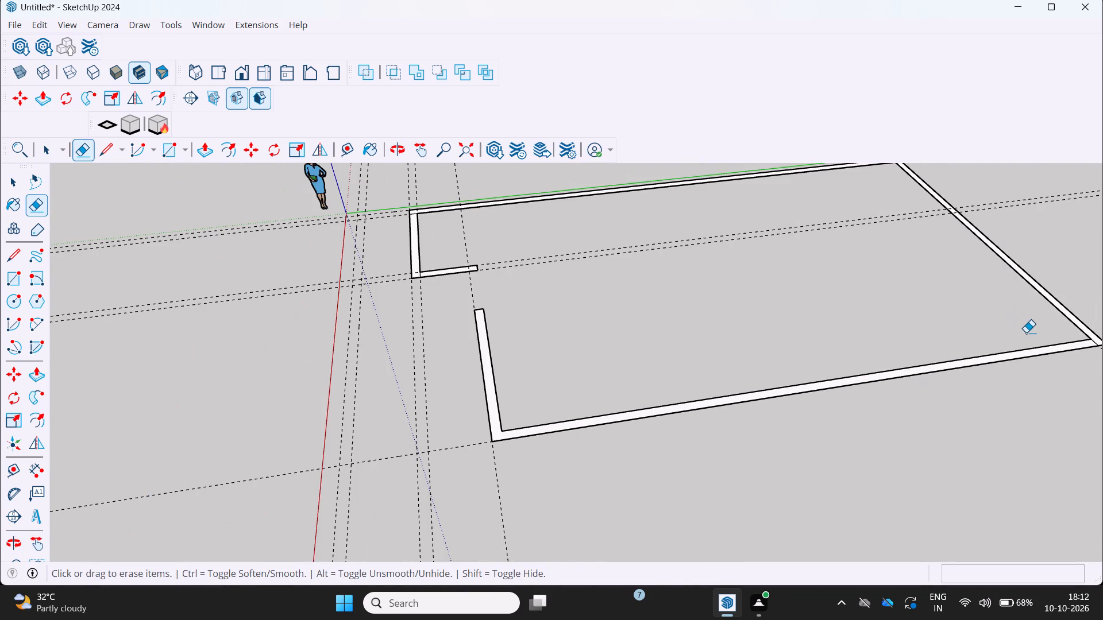
pyautogui.keyDown('shift'); pyautogui.moveTo(1025, 332); pyautogui.dragTo(712, 332, button='middle'); pyautogui.keyUp('shift')
pyautogui.scroll(10, 982, 339)
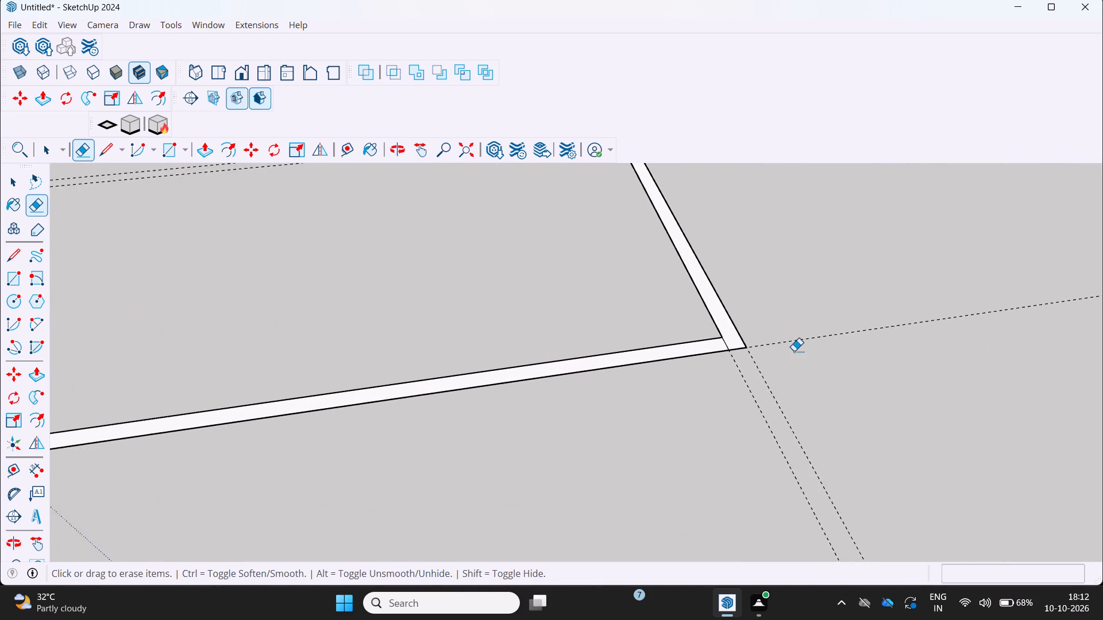
# Erase the short dividing line at the rear corner of the far side wall, plus the guide along that wall's inner edge.
pyautogui.scroll(1, 794, 351)
pyautogui.scroll(2, 691, 330)
pyautogui.click(704, 342)
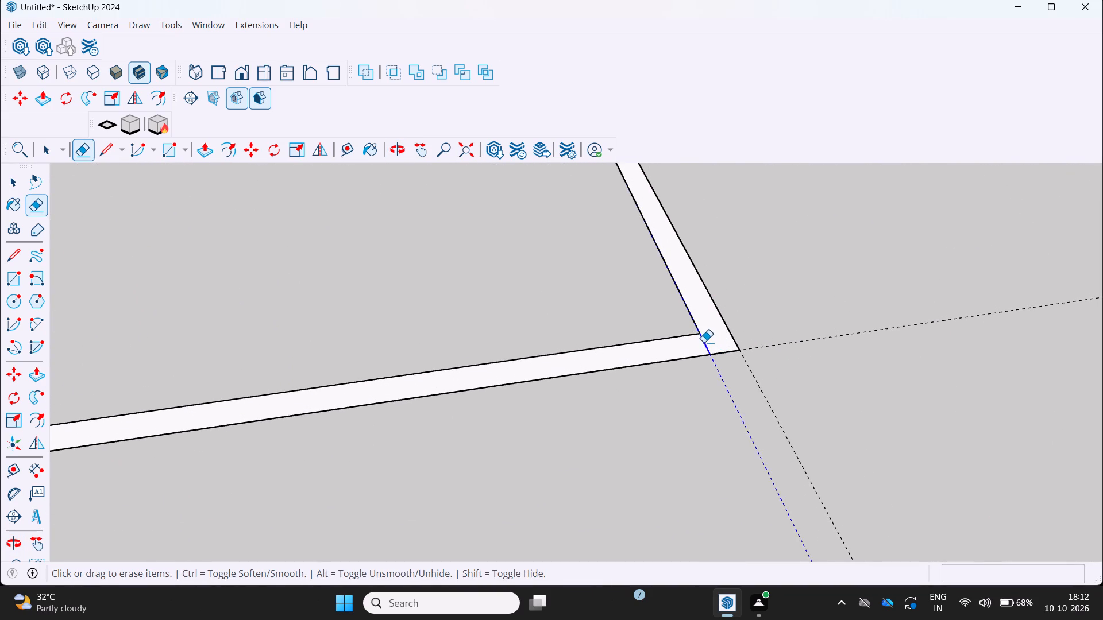
# Erase the short dividing line at the rear corner beside the green axis, plus the guide along that side wall's inner edge.
pyautogui.scroll(-5, 716, 350)
pyautogui.moveTo(716, 350); pyautogui.dragTo(809, 371, button='middle')
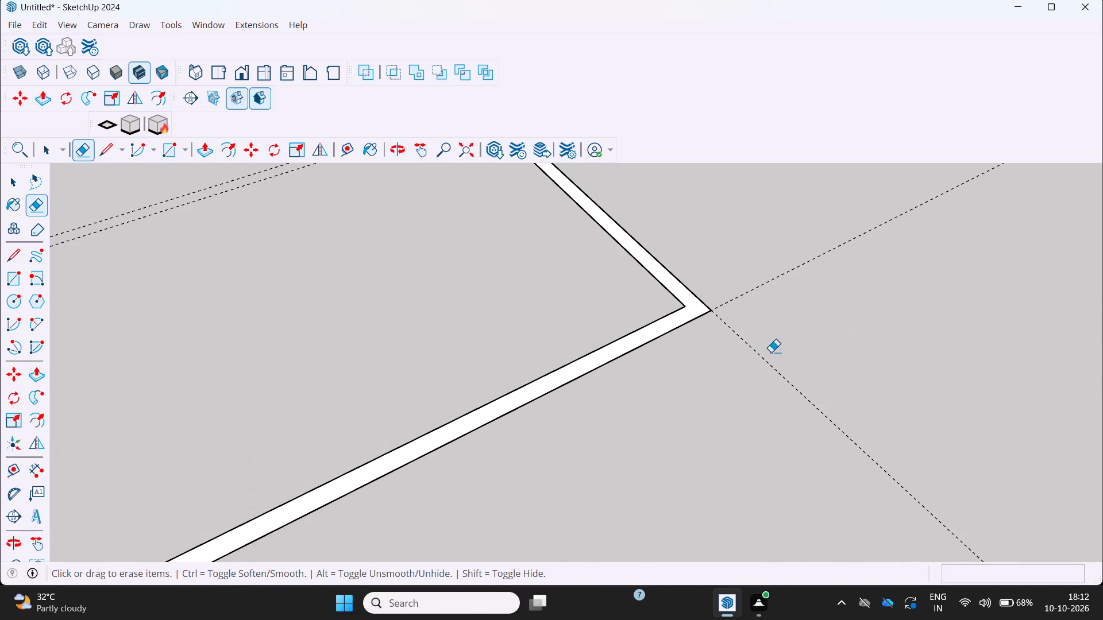
pyautogui.scroll(-1, 695, 321)
pyautogui.moveTo(694, 322); pyautogui.dragTo(1012, 352, button='middle')
pyautogui.scroll(-4, 329, 445)
pyautogui.moveTo(604, 389); pyautogui.dragTo(601, 390, button='middle')
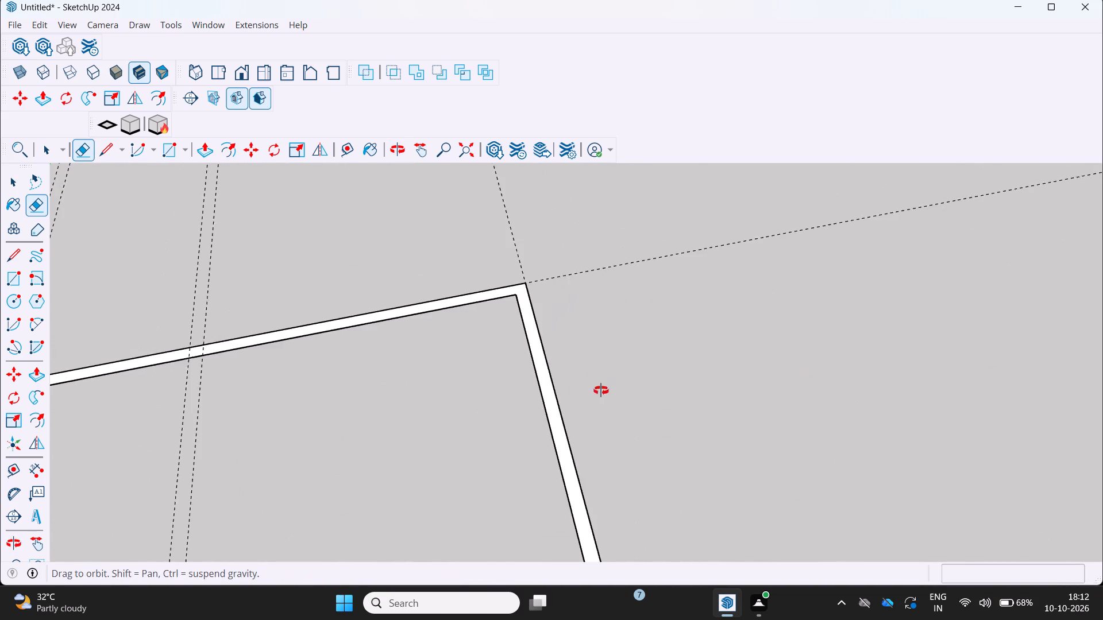
pyautogui.moveTo(601, 390); pyautogui.dragTo(470, 378, button='middle')
pyautogui.scroll(2, 322, 296)
pyautogui.moveTo(353, 301); pyautogui.dragTo(481, 307, button='middle')
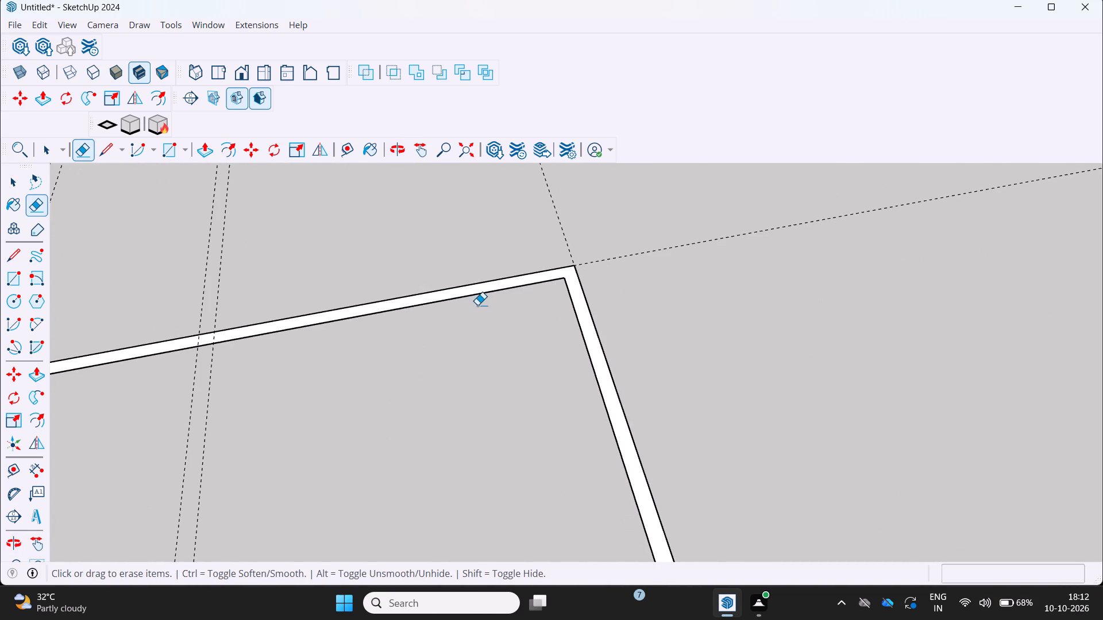
pyautogui.keyDown('shift'); pyautogui.moveTo(476, 304); pyautogui.dragTo(904, 270, button='middle'); pyautogui.keyUp('shift')
pyautogui.scroll(1, 28, 399)
pyautogui.scroll(7, 407, 379)
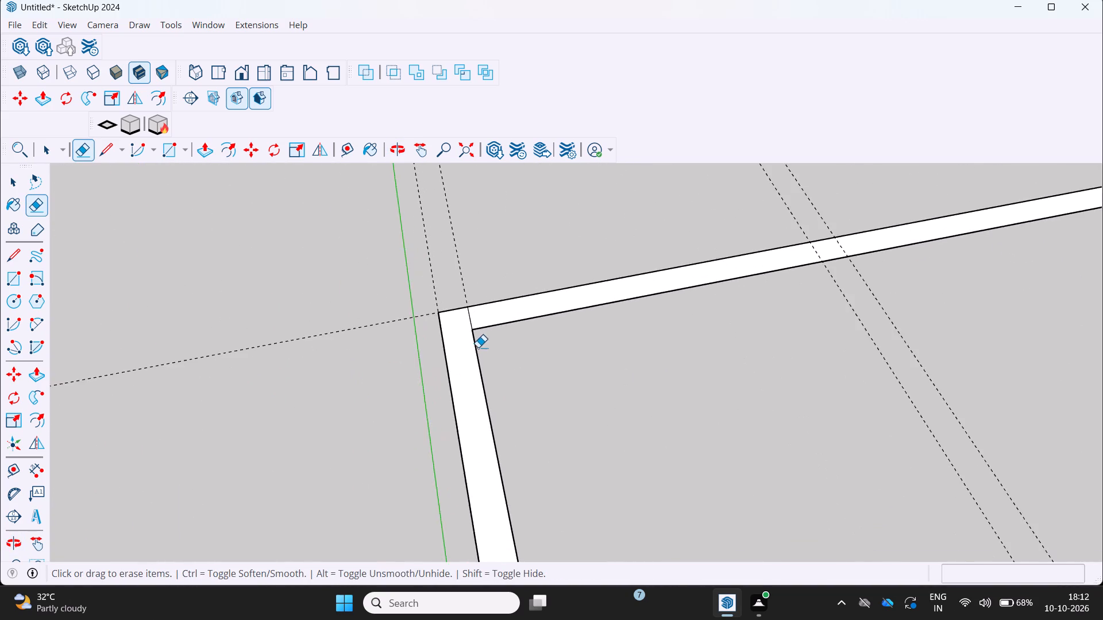
pyautogui.scroll(3, 478, 347)
pyautogui.click(466, 305)
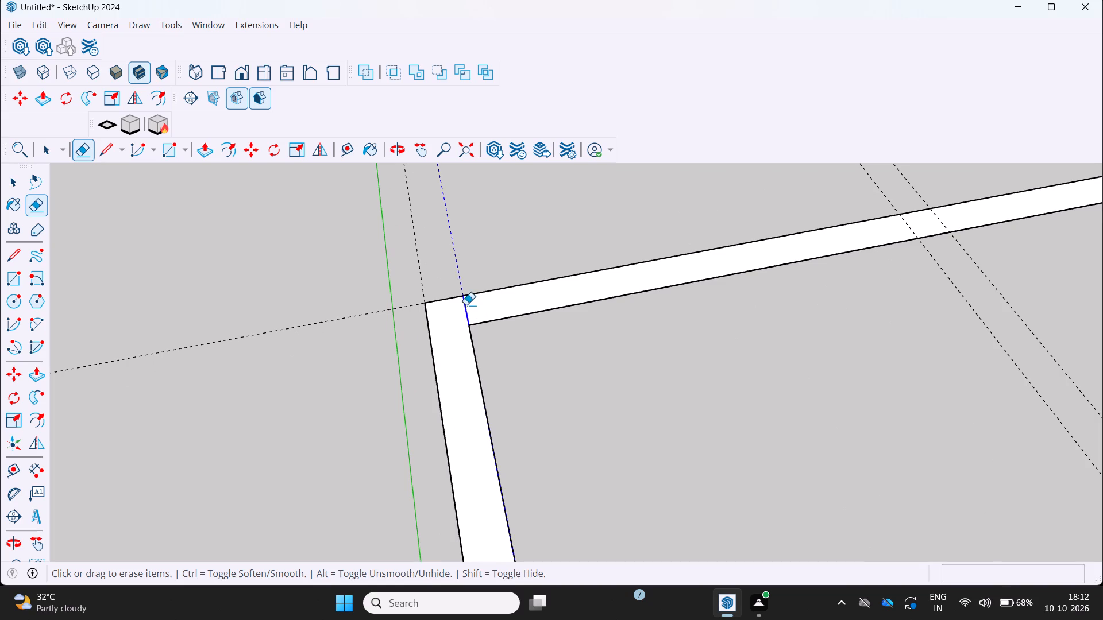
# Erase the guide along the short front wall's inner edge and the guide extending from the 13' wall's outer edge.
pyautogui.scroll(-10, 433, 323)
pyautogui.moveTo(412, 371); pyautogui.dragTo(402, 355, button='middle')
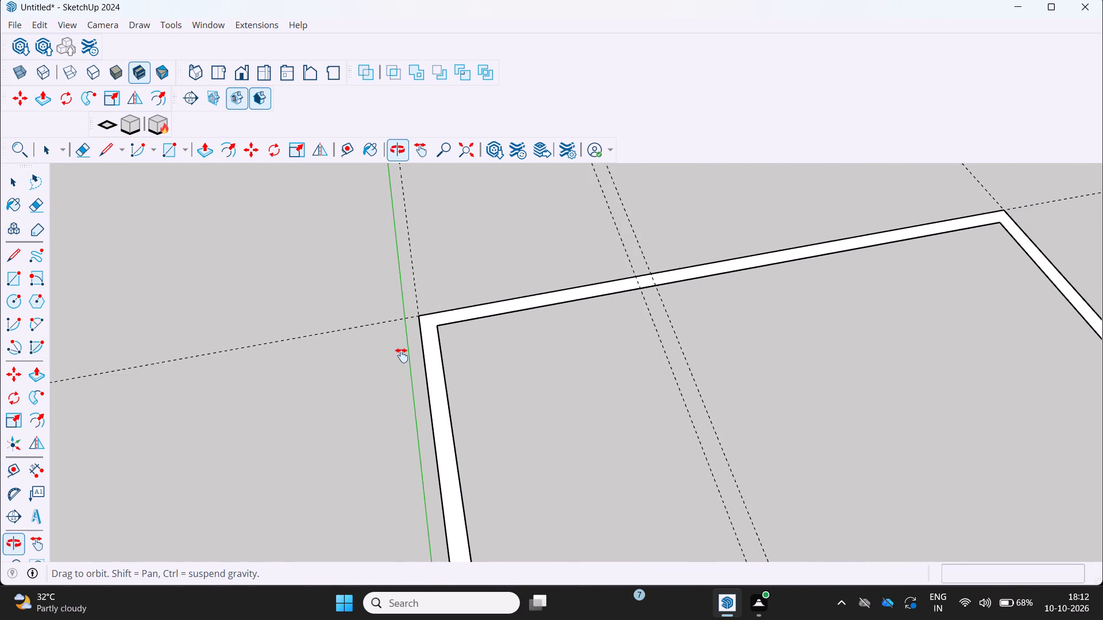
pyautogui.moveTo(402, 355); pyautogui.dragTo(384, 269, button='middle')
pyautogui.keyDown('shift'); pyautogui.scroll(-11, 384, 269); pyautogui.keyUp('shift')
pyautogui.keyDown('shift'); pyautogui.moveTo(402, 365); pyautogui.dragTo(404, 238, button='middle'); pyautogui.keyUp('shift')
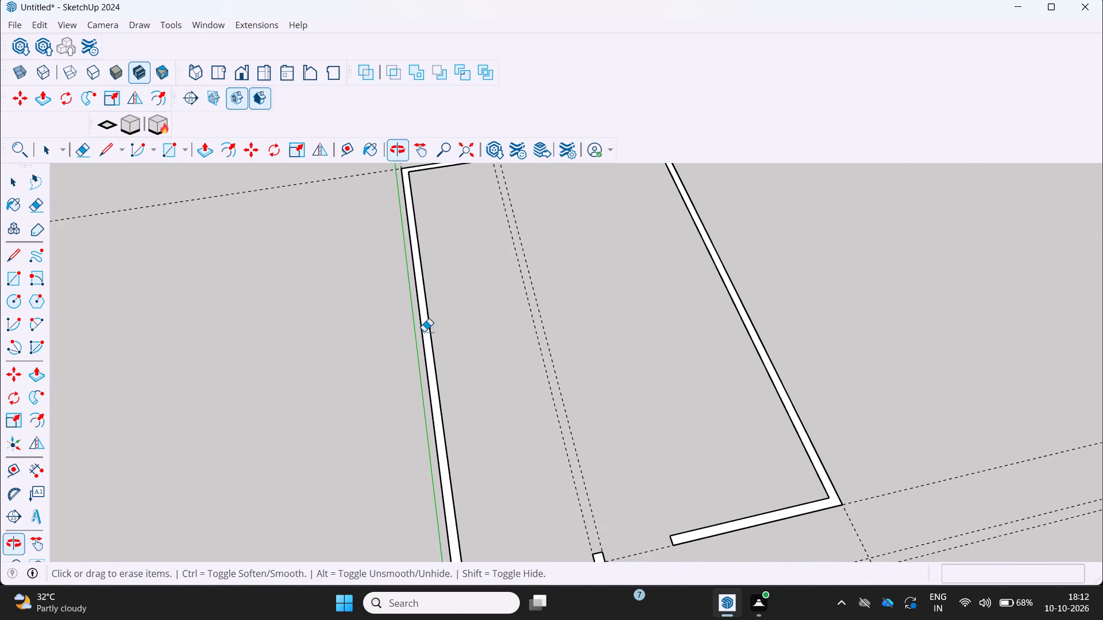
pyautogui.keyDown('shift'); pyautogui.scroll(3, 426, 348); pyautogui.keyUp('shift')
pyautogui.keyDown('shift'); pyautogui.moveTo(430, 359); pyautogui.dragTo(372, 200, button='middle'); pyautogui.keyUp('shift')
pyautogui.keyDown('shift'); pyautogui.middleClick(372, 199); pyautogui.keyUp('shift')
pyautogui.keyDown('shift'); pyautogui.scroll(-4, 438, 292); pyautogui.keyUp('shift')
pyautogui.keyDown('shift'); pyautogui.moveTo(398, 462); pyautogui.dragTo(394, 455, button='middle'); pyautogui.keyUp('shift')
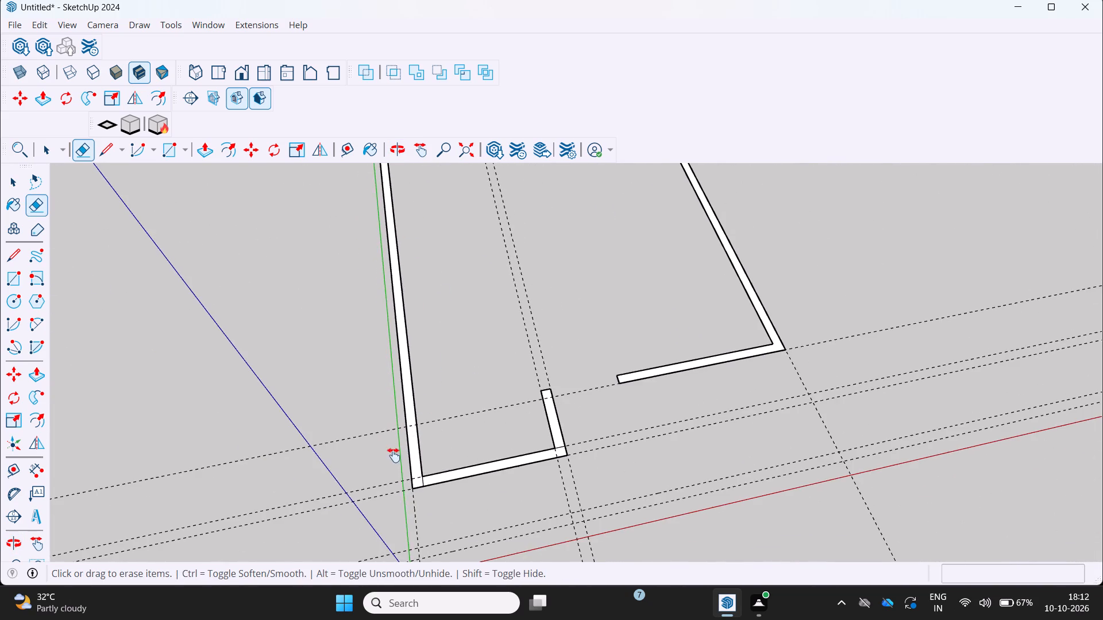
pyautogui.keyDown('shift'); pyautogui.moveTo(394, 455); pyautogui.dragTo(373, 382, button='middle'); pyautogui.keyUp('shift')
pyautogui.keyDown('shift'); pyautogui.middleClick(373, 382); pyautogui.keyUp('shift')
pyautogui.keyDown('shift'); pyautogui.scroll(7, 400, 420); pyautogui.keyUp('shift')
pyautogui.keyDown('shift'); pyautogui.click(381, 390); pyautogui.keyUp('shift')
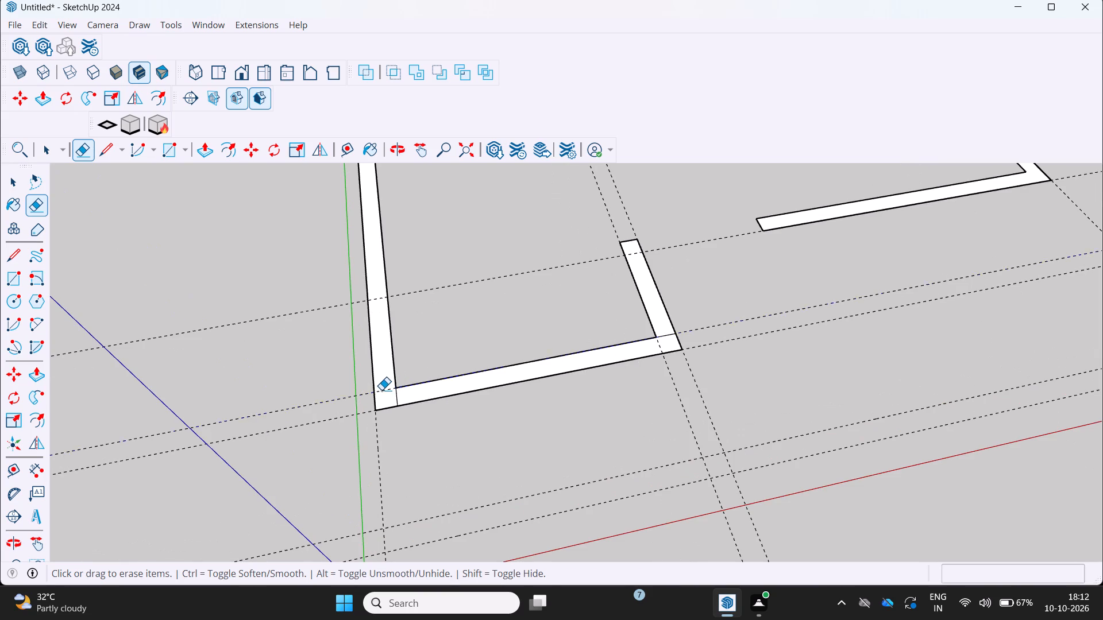
pyautogui.keyDown('shift'); pyautogui.click(375, 298); pyautogui.keyUp('shift')
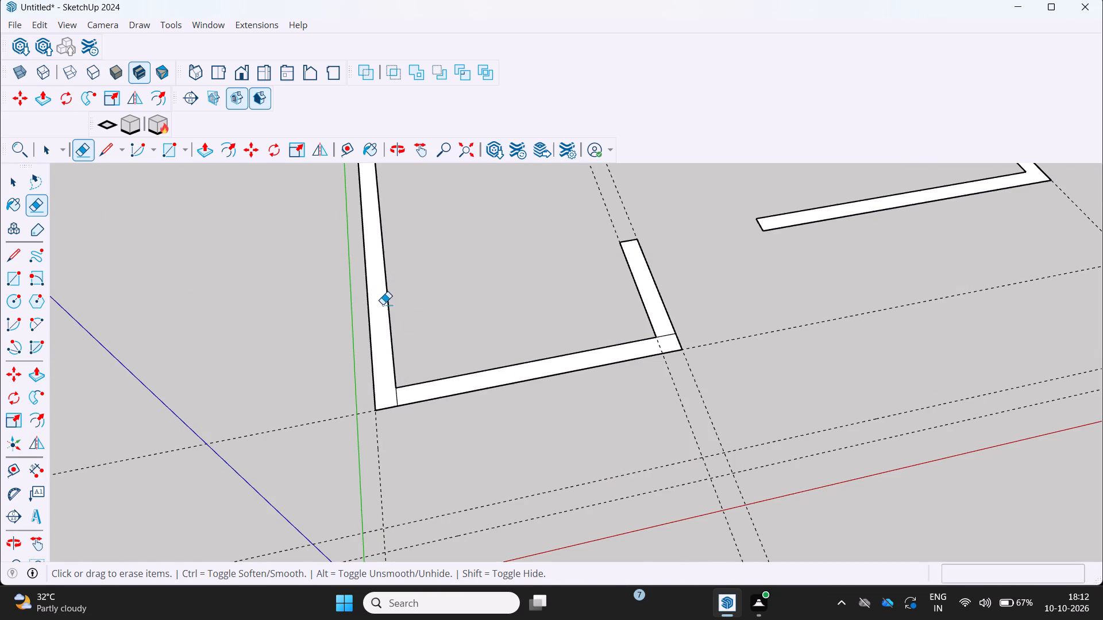
# Erase the short dividing line where the short front wall meets its return wall, plus the guide along the return's inner edge.
pyautogui.keyDown('shift'); pyautogui.scroll(2, 610, 373); pyautogui.keyUp('shift')
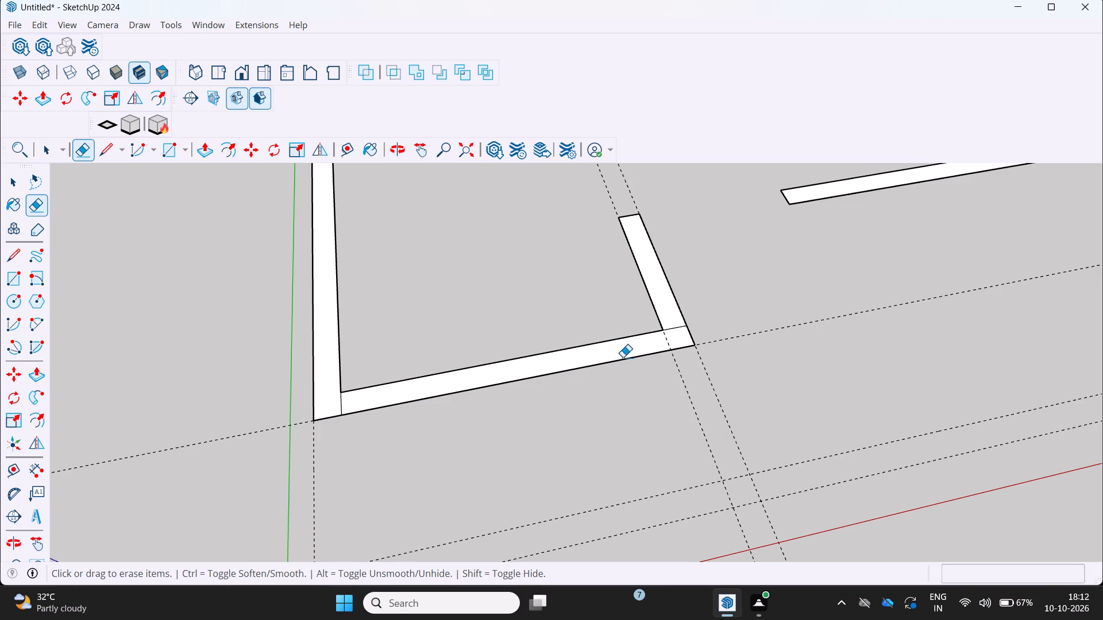
pyautogui.scroll(2, 679, 325)
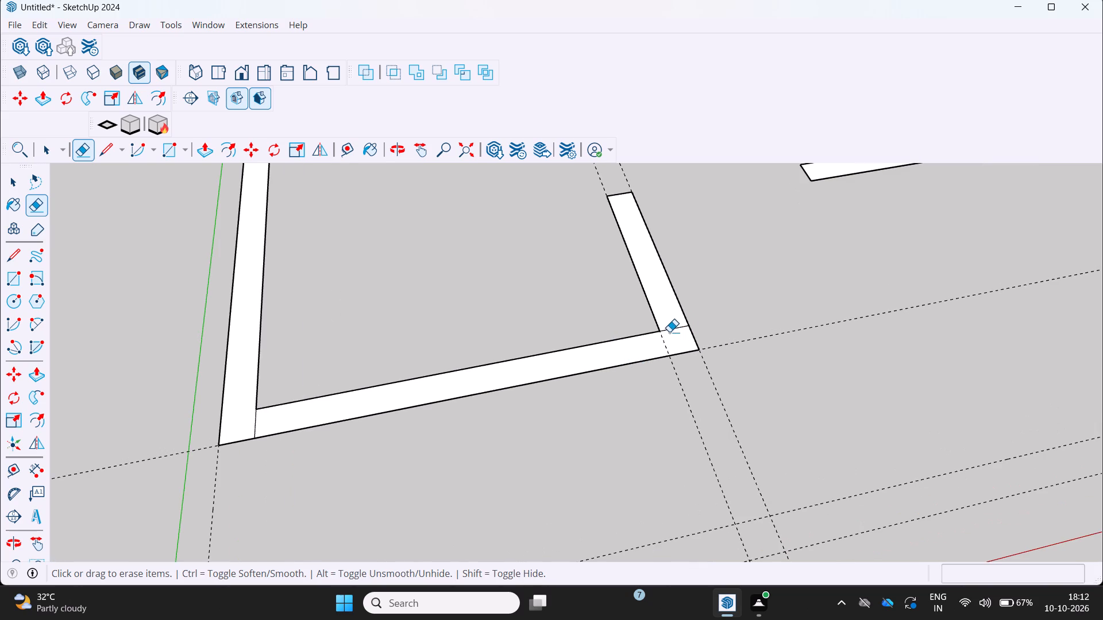
pyautogui.click(666, 330)
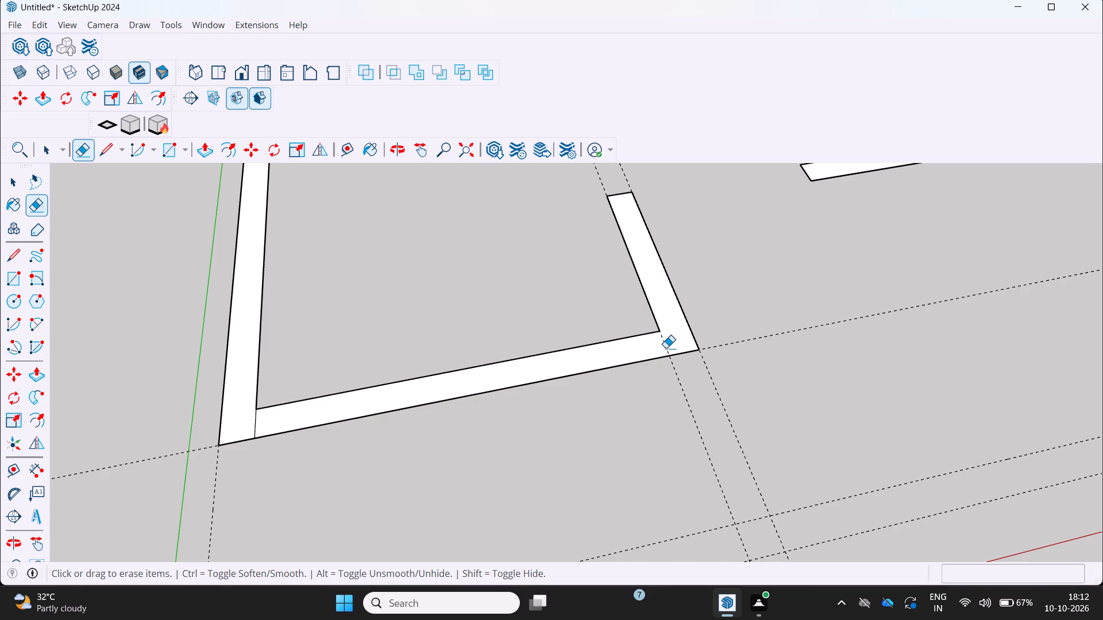
pyautogui.click(664, 344)
# Erase the guide running through the interior along the return wall's outer edge.
pyautogui.scroll(-1, 676, 347)
pyautogui.moveTo(673, 344); pyautogui.dragTo(604, 344, button='middle')
pyautogui.scroll(-3, 601, 343)
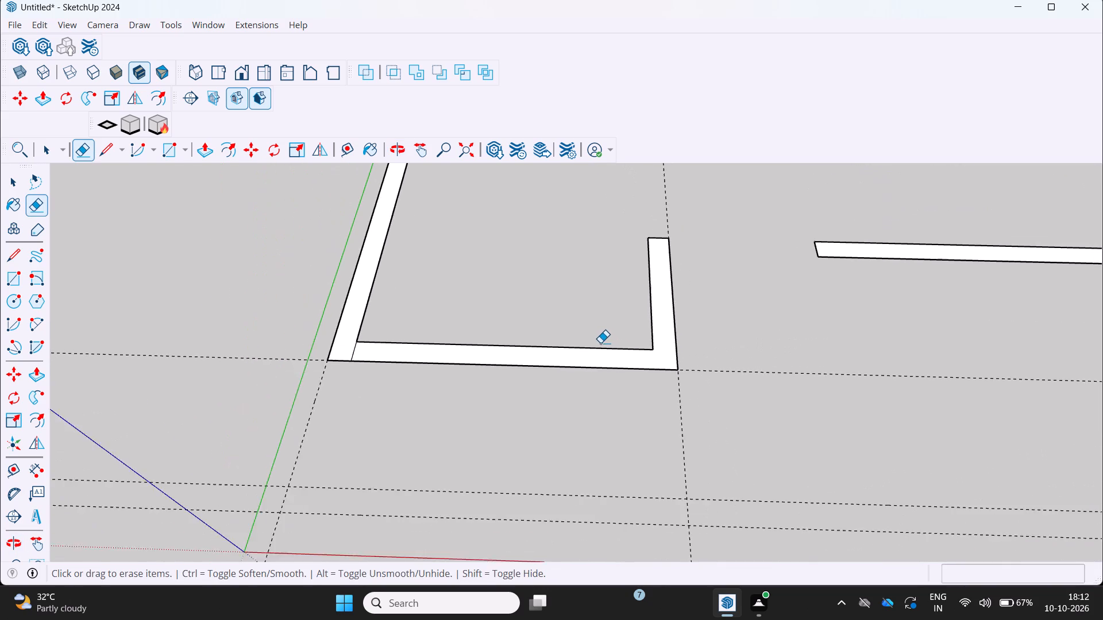
pyautogui.moveTo(596, 342); pyautogui.dragTo(562, 338, button='middle')
pyautogui.scroll(-3, 561, 338)
pyautogui.moveTo(554, 335); pyautogui.dragTo(418, 319, button='middle')
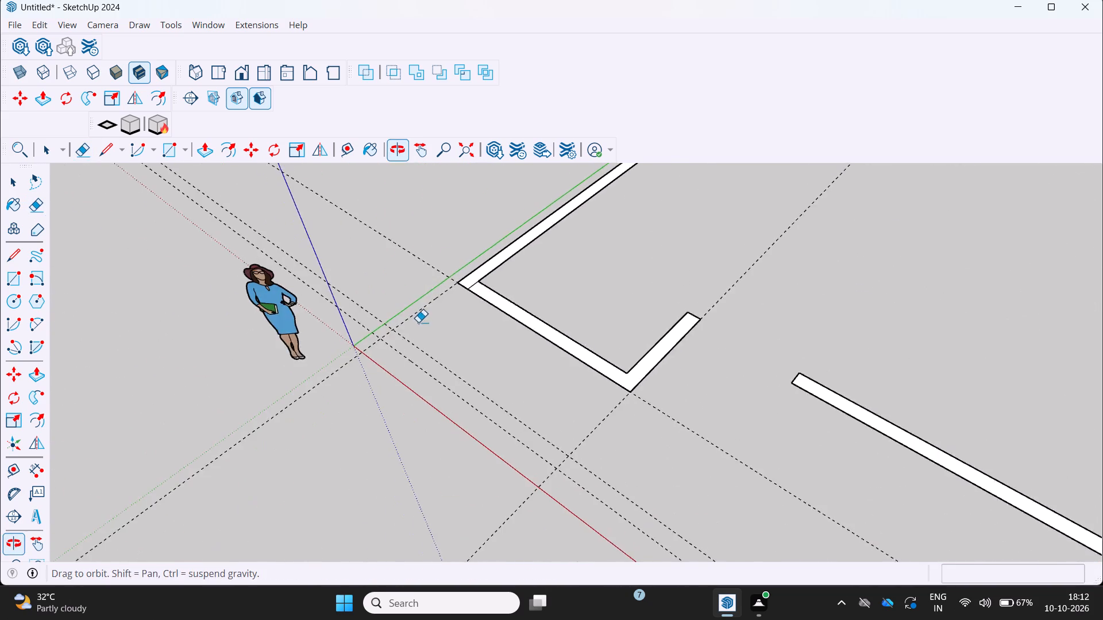
pyautogui.scroll(-2, 449, 337)
pyautogui.moveTo(463, 346); pyautogui.dragTo(497, 361, button='middle')
pyautogui.scroll(-2, 607, 366)
pyautogui.moveTo(612, 369); pyautogui.dragTo(706, 346, button='middle')
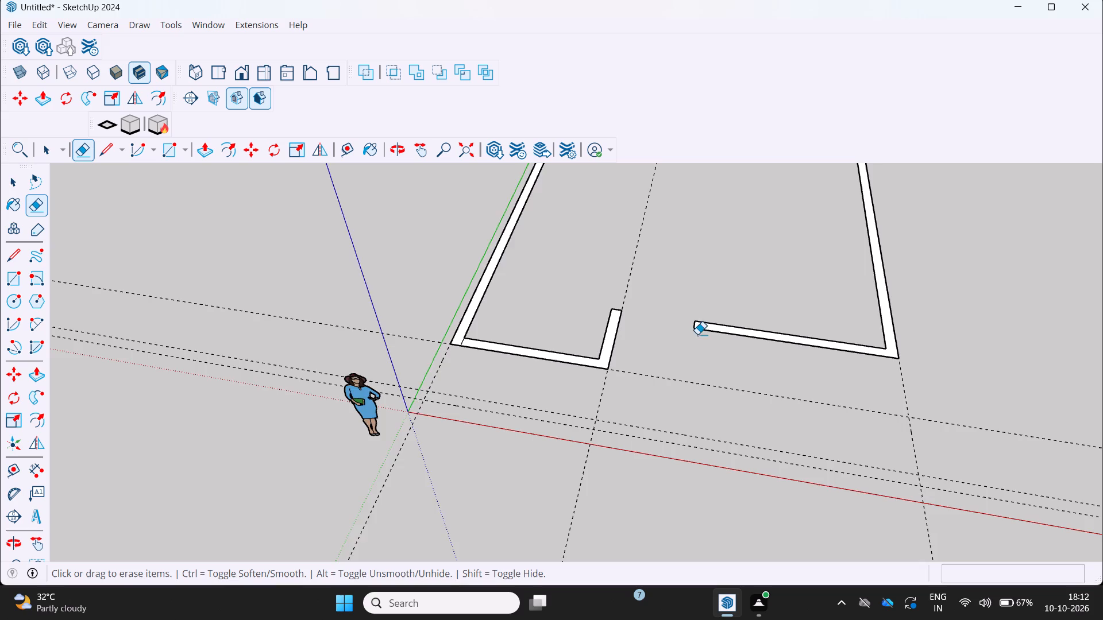
pyautogui.scroll(1, 678, 328)
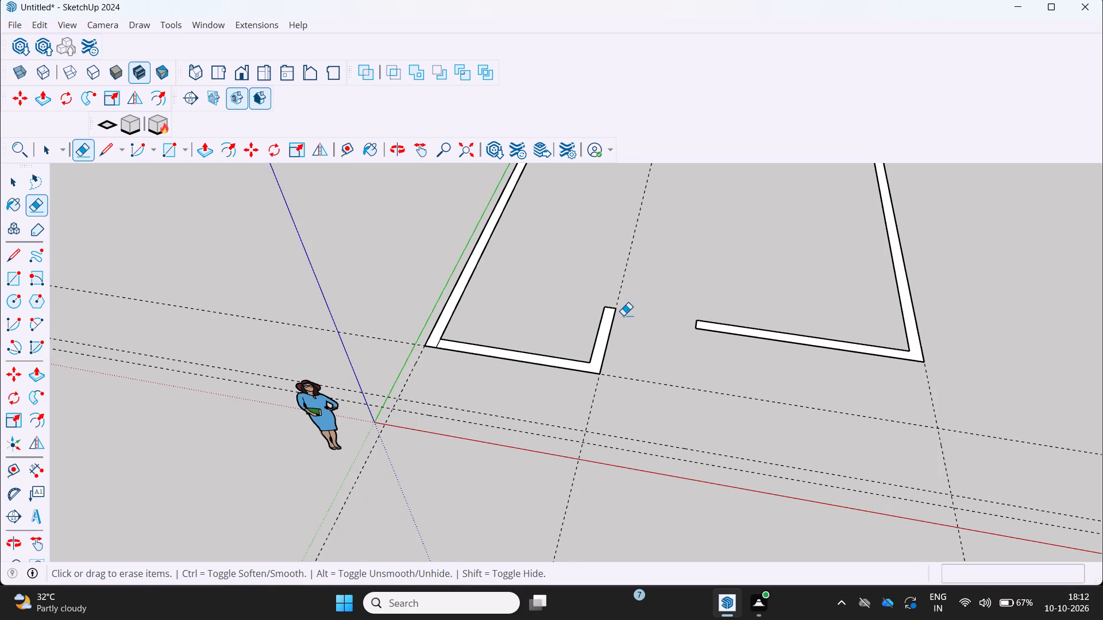
pyautogui.scroll(-4, 566, 358)
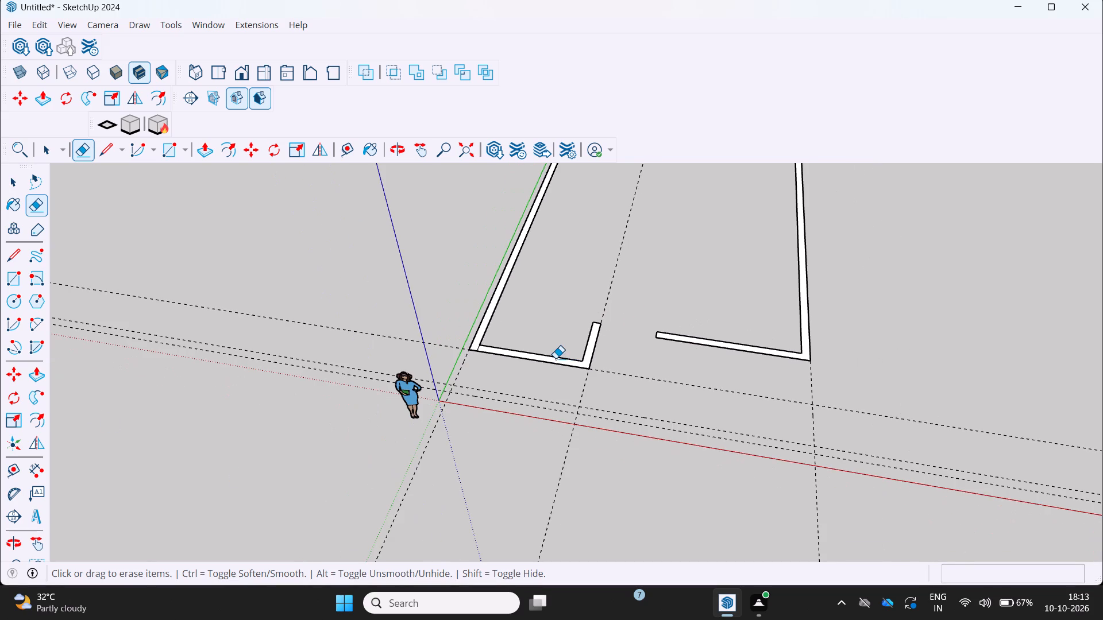
pyautogui.scroll(3, 574, 249)
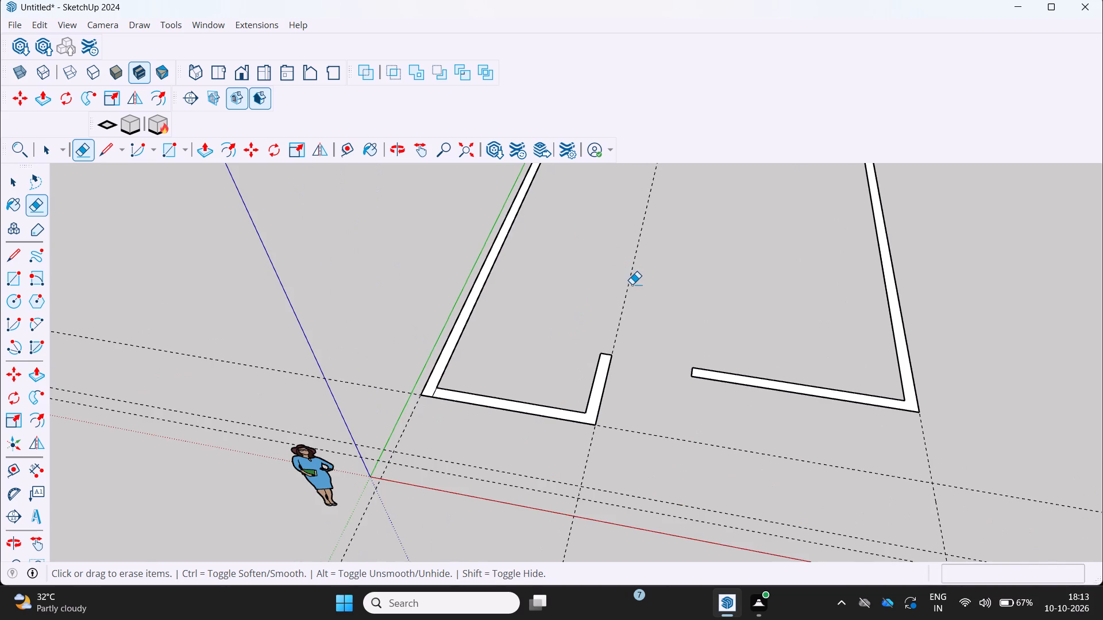
pyautogui.click(629, 284)
# Push/Pull the connected face of the side walls, rear wall and 13' front wall up 10'.
pyautogui.scroll(-4, 585, 286)
pyautogui.moveTo(588, 287); pyautogui.dragTo(631, 308, button='middle')
pyautogui.scroll(-2, 633, 309)
pyautogui.moveTo(620, 307); pyautogui.dragTo(480, 269, button='middle')
pyautogui.scroll(-3, 591, 247)
pyautogui.moveTo(593, 249); pyautogui.dragTo(482, 212, button='middle')
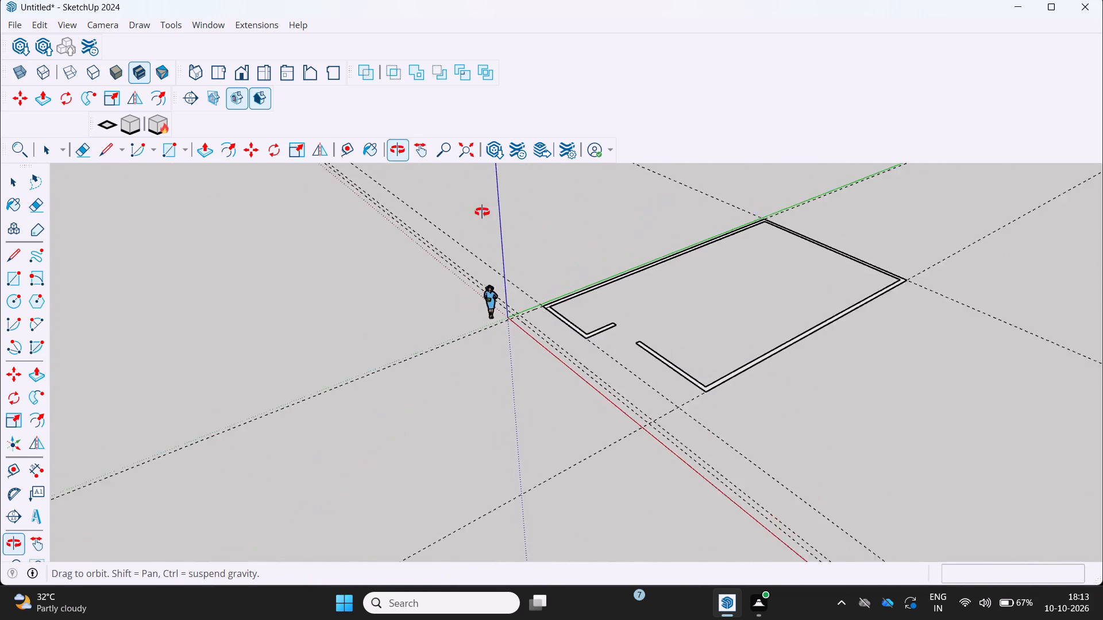
pyautogui.moveTo(482, 212); pyautogui.dragTo(481, 212, button='middle')
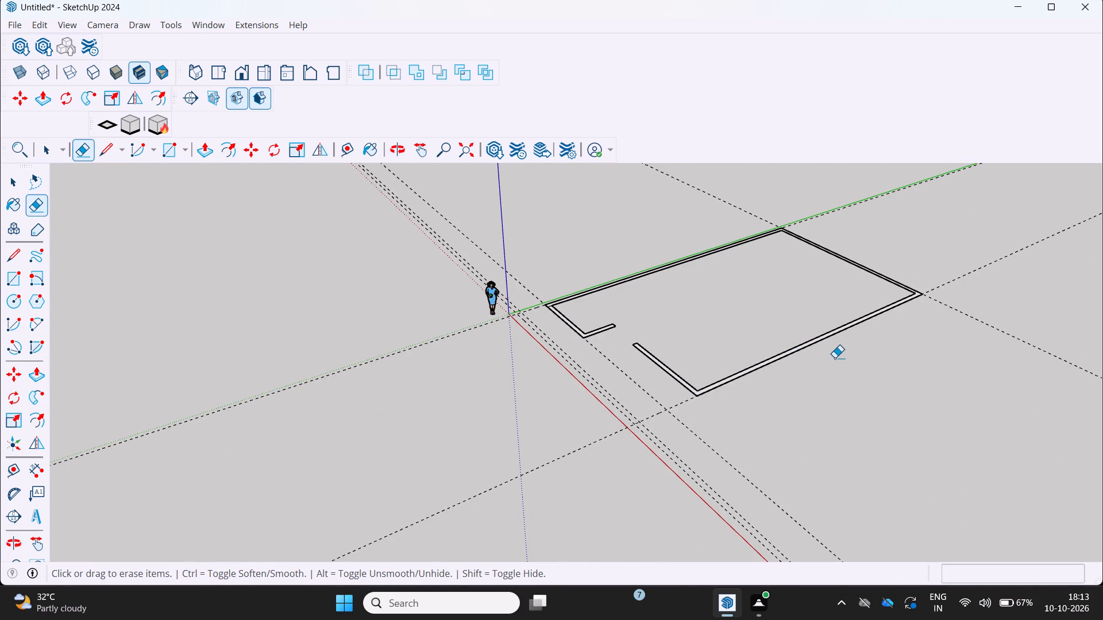
pyautogui.press('p')
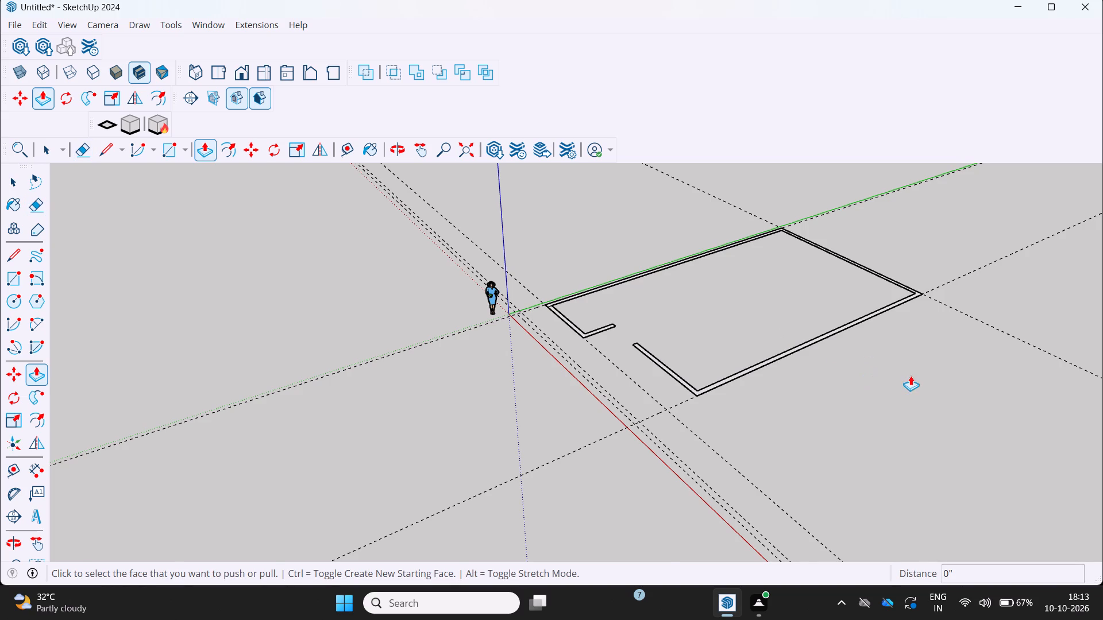
pyautogui.scroll(9, 911, 375)
pyautogui.scroll(7, 658, 330)
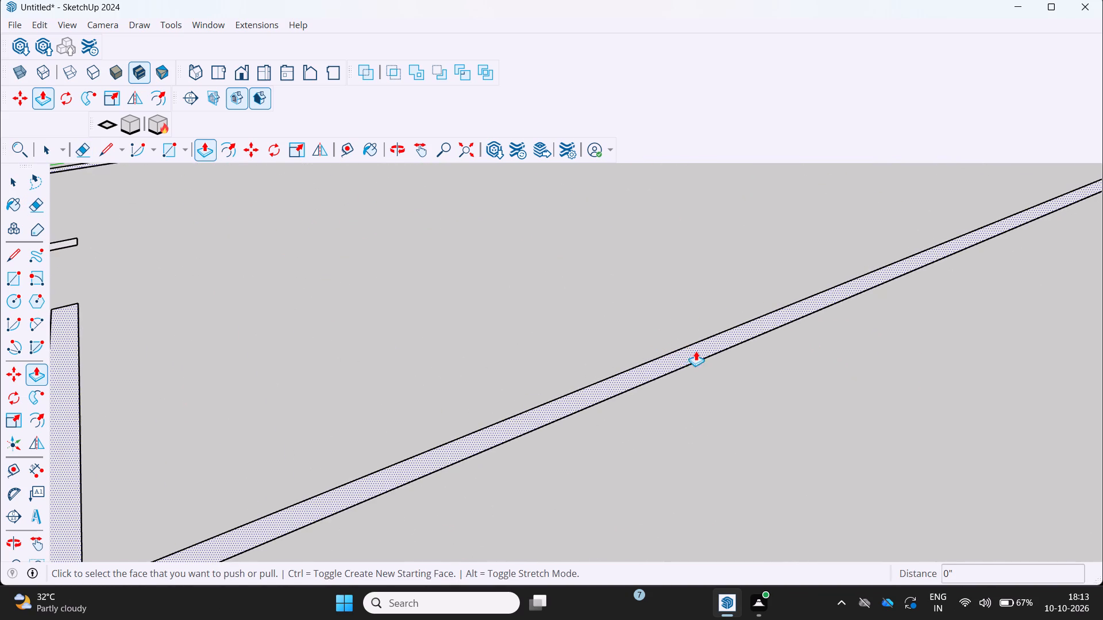
pyautogui.click(688, 355)
pyautogui.scroll(-6, 681, 324)
pyautogui.moveTo(682, 324); pyautogui.dragTo(865, 338, button='middle')
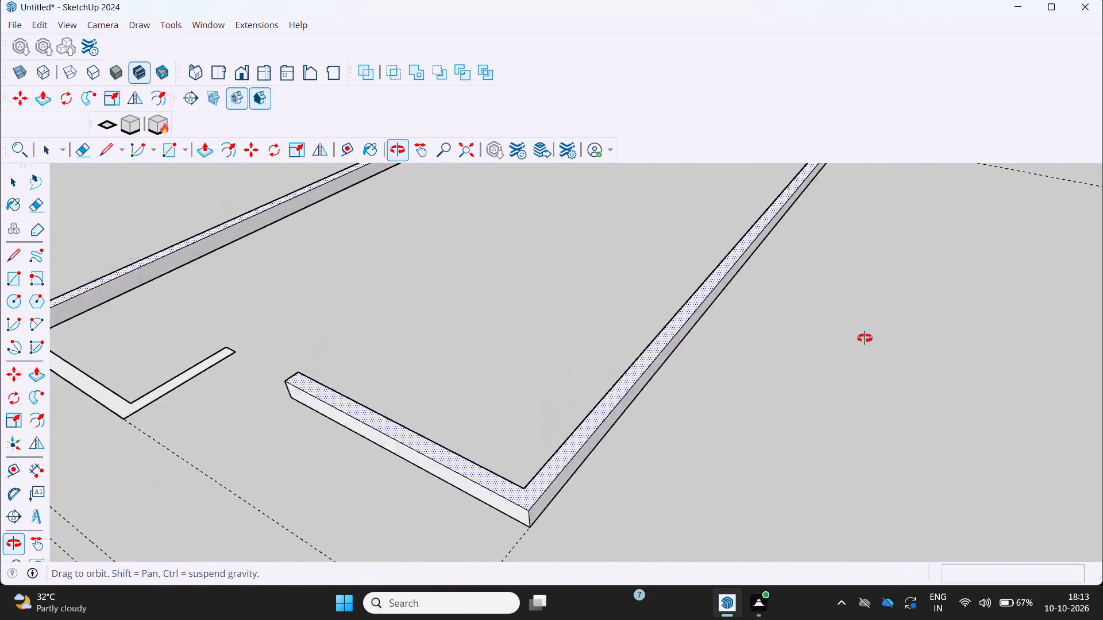
pyautogui.moveTo(865, 338); pyautogui.dragTo(948, 317, button='middle')
pyautogui.write("10'")
pyautogui.press('Return')
# Push/Pull the remaining L-shaped face of the short front wall and its return up 10'.
pyautogui.scroll(-3, 846, 299)
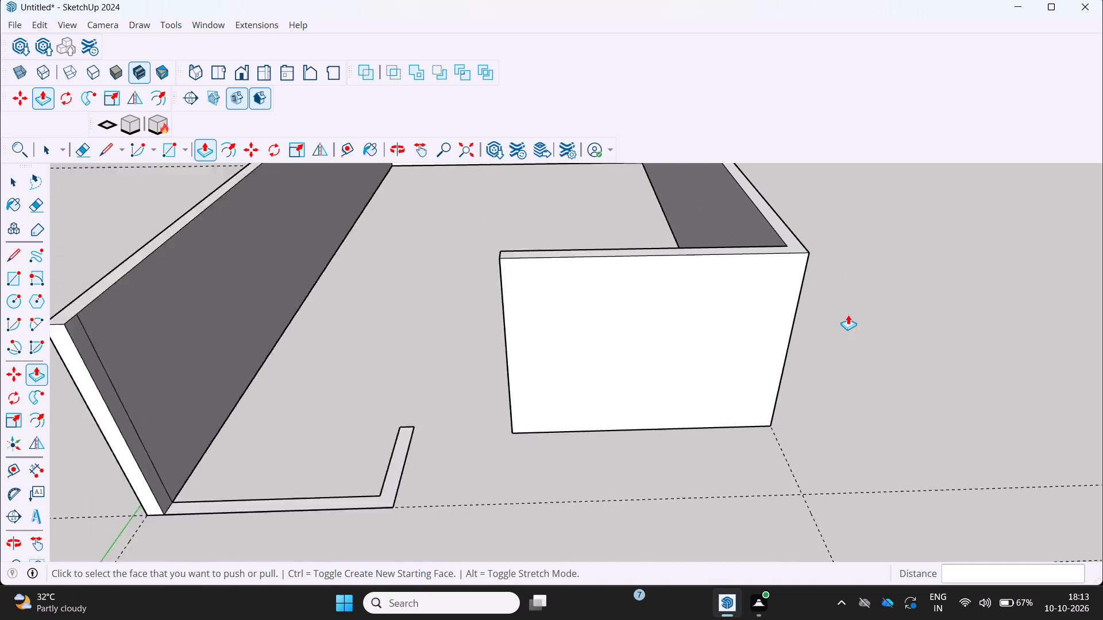
pyautogui.scroll(-3, 848, 315)
pyautogui.moveTo(841, 314); pyautogui.dragTo(815, 334, button='middle')
pyautogui.scroll(3, 196, 588)
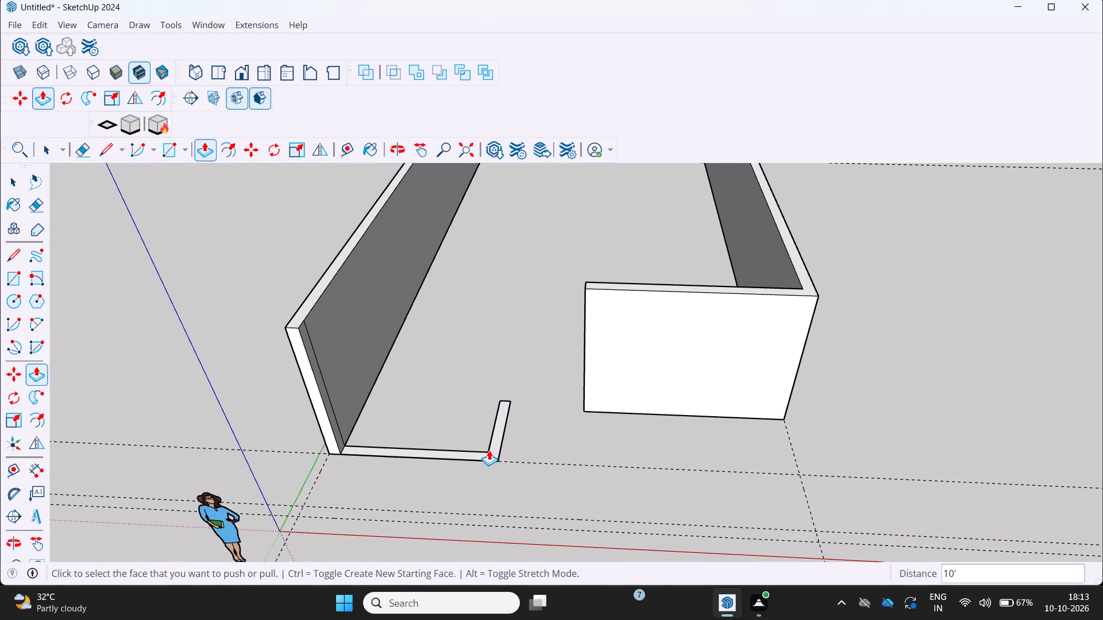
pyautogui.click(489, 450)
pyautogui.scroll(4, 497, 441)
pyautogui.click(497, 445)
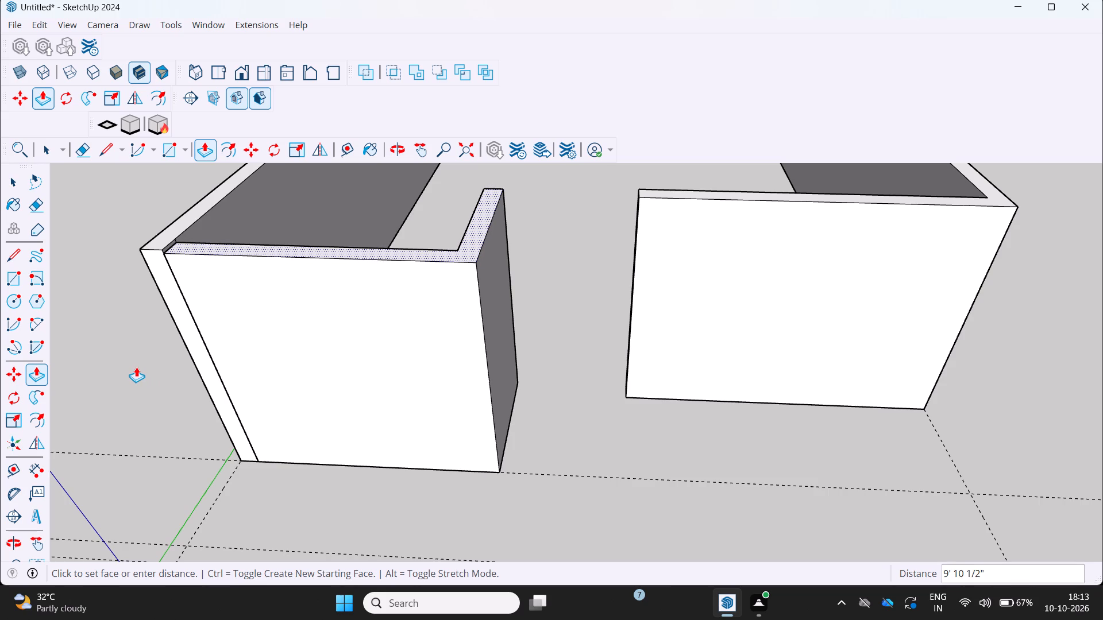
pyautogui.write("10'")
pyautogui.press('Return')
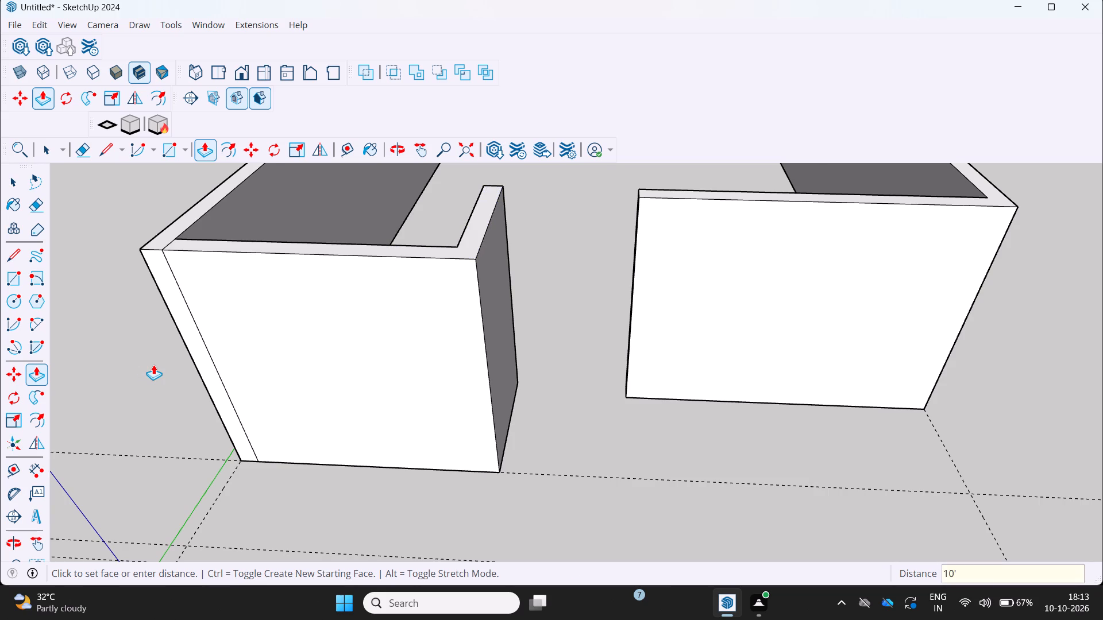
# Examine the raised walls and the entrance opening from the front.
pyautogui.scroll(-1, 153, 365)
pyautogui.moveTo(144, 370); pyautogui.dragTo(114, 377, button='middle')
pyautogui.scroll(-3, 114, 377)
pyautogui.moveTo(241, 393); pyautogui.dragTo(343, 320, button='middle')
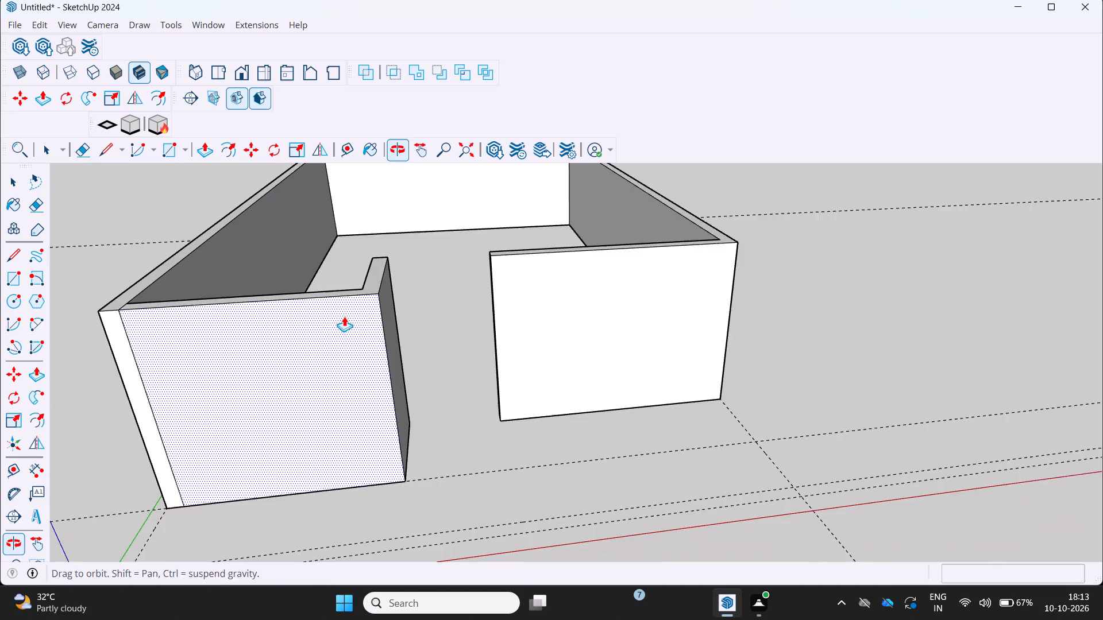
pyautogui.scroll(3, 466, 317)
pyautogui.middleClick(429, 316)
pyautogui.scroll(-4, 425, 315)
pyautogui.moveTo(416, 315); pyautogui.dragTo(401, 302, button='middle')
pyautogui.scroll(-1, 408, 312)
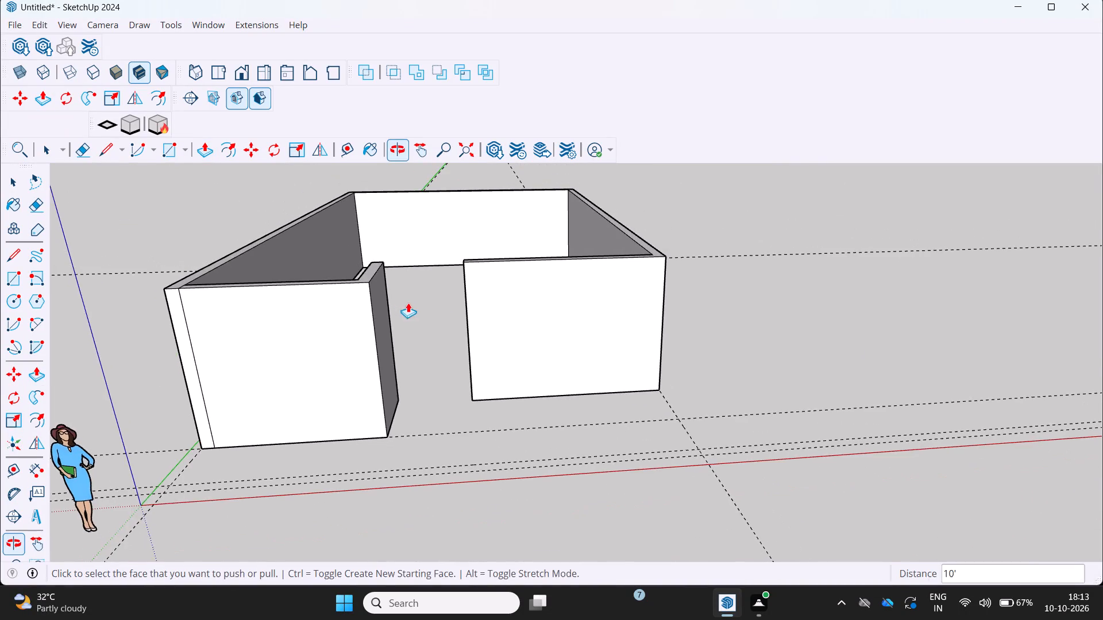
pyautogui.scroll(-3, 415, 307)
pyautogui.moveTo(415, 307); pyautogui.dragTo(403, 303, button='middle')
pyautogui.moveTo(412, 307); pyautogui.dragTo(414, 307, button='middle')
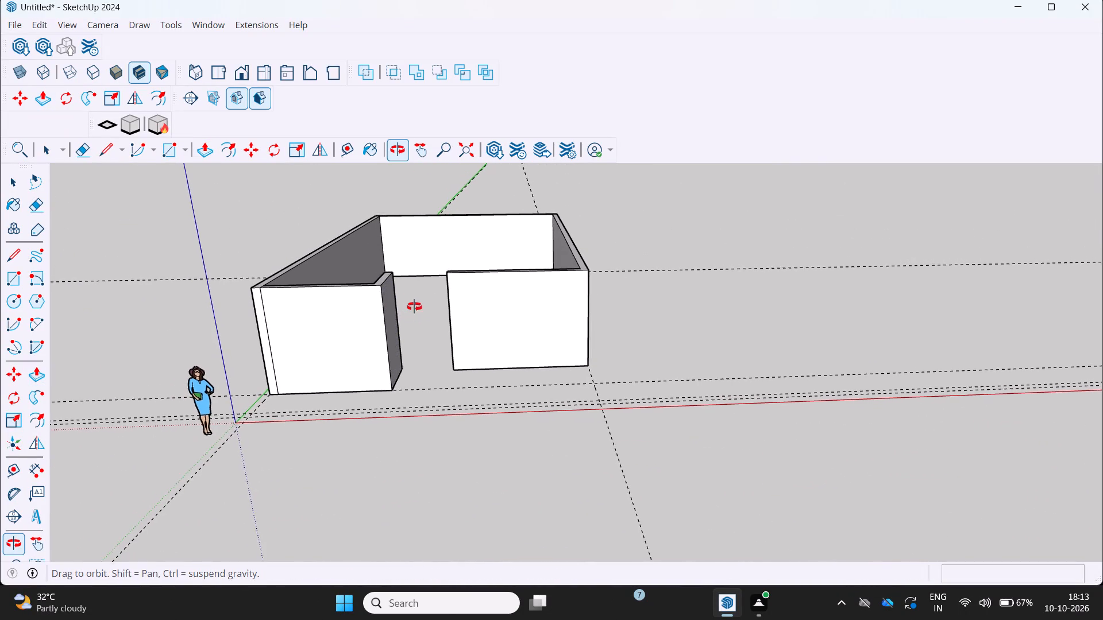
pyautogui.moveTo(414, 307); pyautogui.dragTo(454, 289, button='middle')
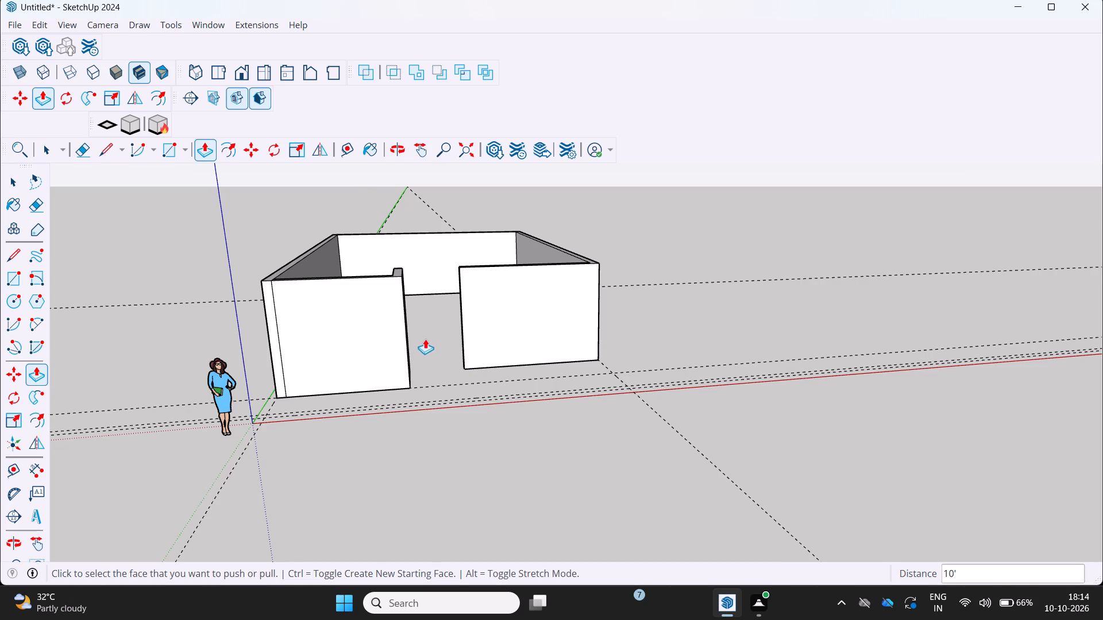
# Examine the raised walls, the entrance opening and the open interior from several front and side angles.
pyautogui.scroll(-1, 425, 339)
pyautogui.moveTo(418, 336); pyautogui.dragTo(352, 353, button='middle')
pyautogui.middleClick(350, 354)
pyautogui.scroll(3, 357, 324)
pyautogui.moveTo(372, 324); pyautogui.dragTo(429, 374, button='middle')
pyautogui.scroll(1, 379, 327)
pyautogui.scroll(-2, 428, 375)
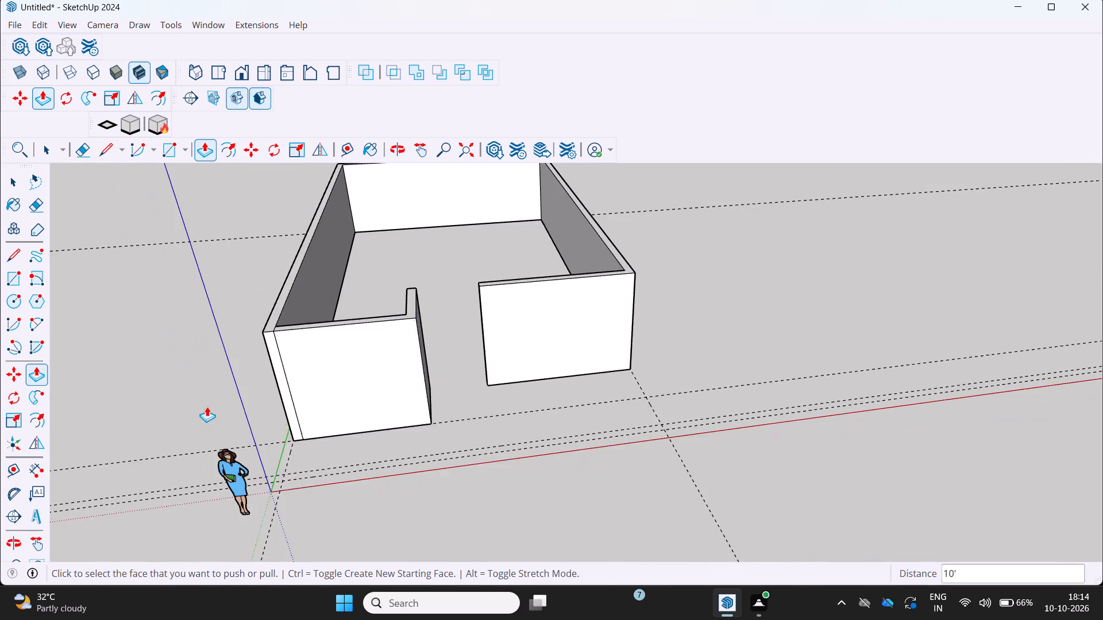
pyautogui.scroll(2, 207, 407)
pyautogui.moveTo(411, 365); pyautogui.dragTo(320, 347, button='middle')
pyautogui.scroll(1, 320, 347)
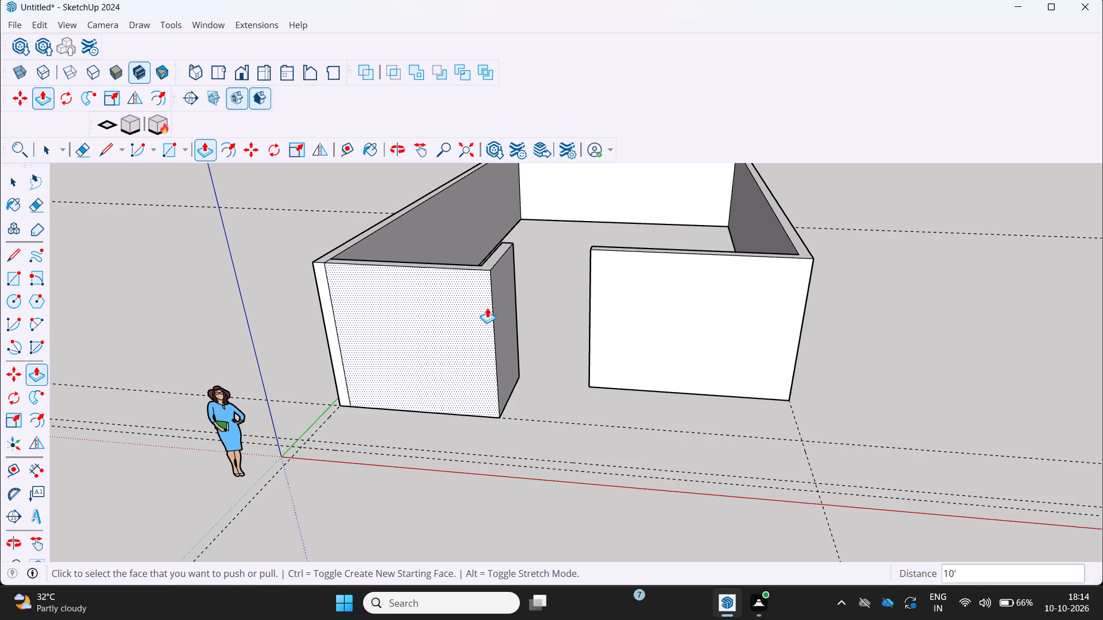
pyautogui.scroll(-2, 485, 308)
pyautogui.moveTo(482, 308); pyautogui.dragTo(430, 282, button='middle')
pyautogui.scroll(-2, 463, 300)
pyautogui.moveTo(427, 281); pyautogui.dragTo(406, 263, button='middle')
pyautogui.scroll(-4, 406, 263)
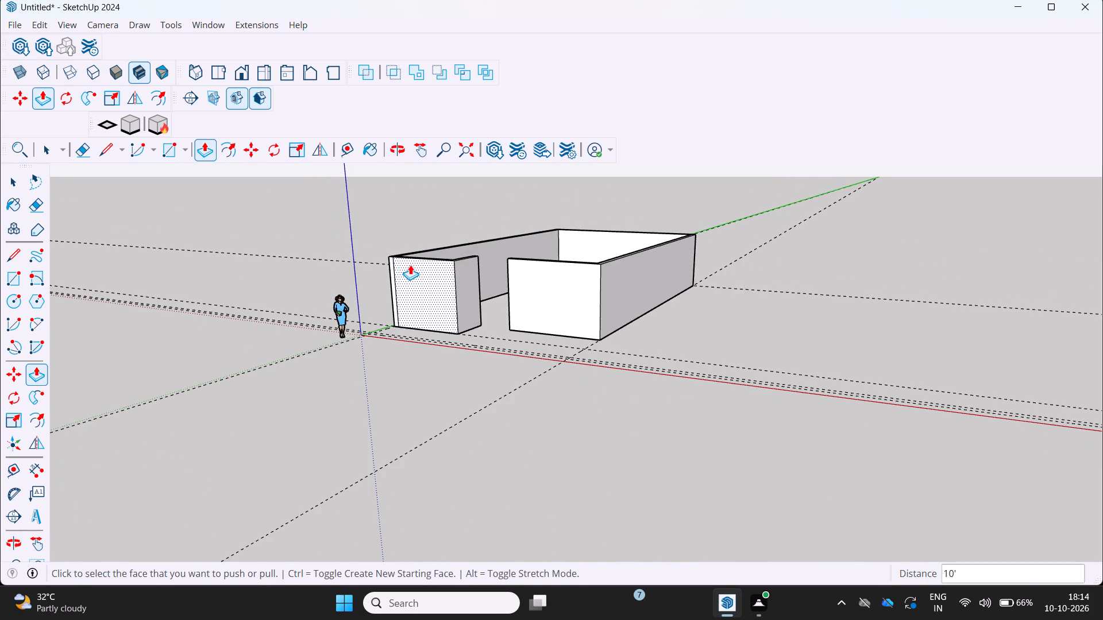
pyautogui.moveTo(447, 273); pyautogui.dragTo(422, 264, button='middle')
pyautogui.moveTo(483, 299); pyautogui.dragTo(547, 327, button='middle')
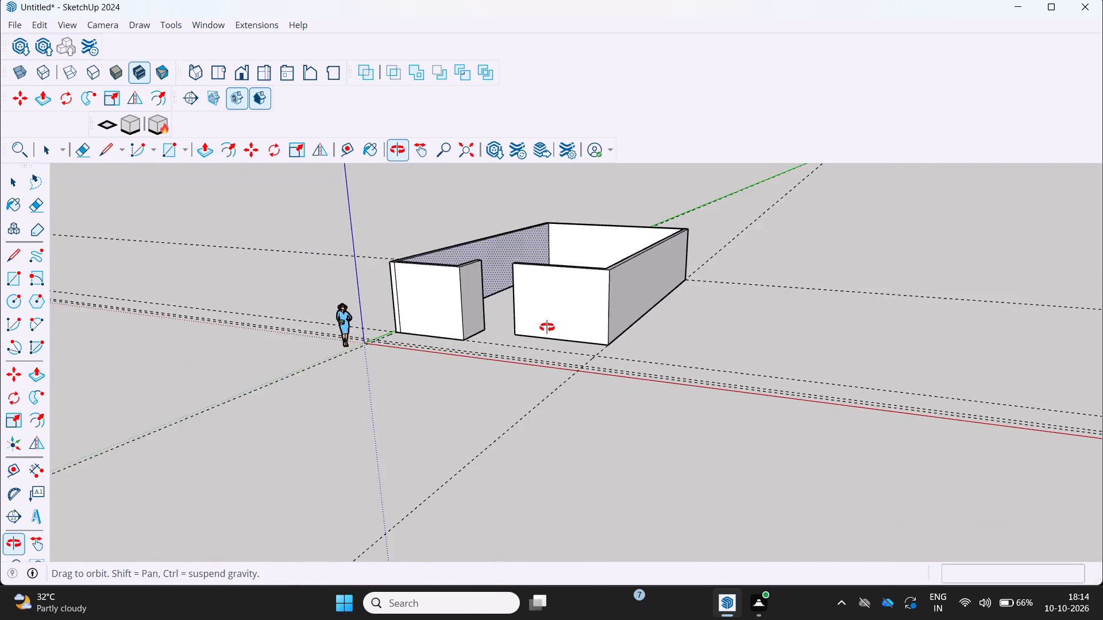
pyautogui.moveTo(547, 327); pyautogui.dragTo(554, 330, button='middle')
pyautogui.middleClick(554, 330)
pyautogui.scroll(3, 511, 295)
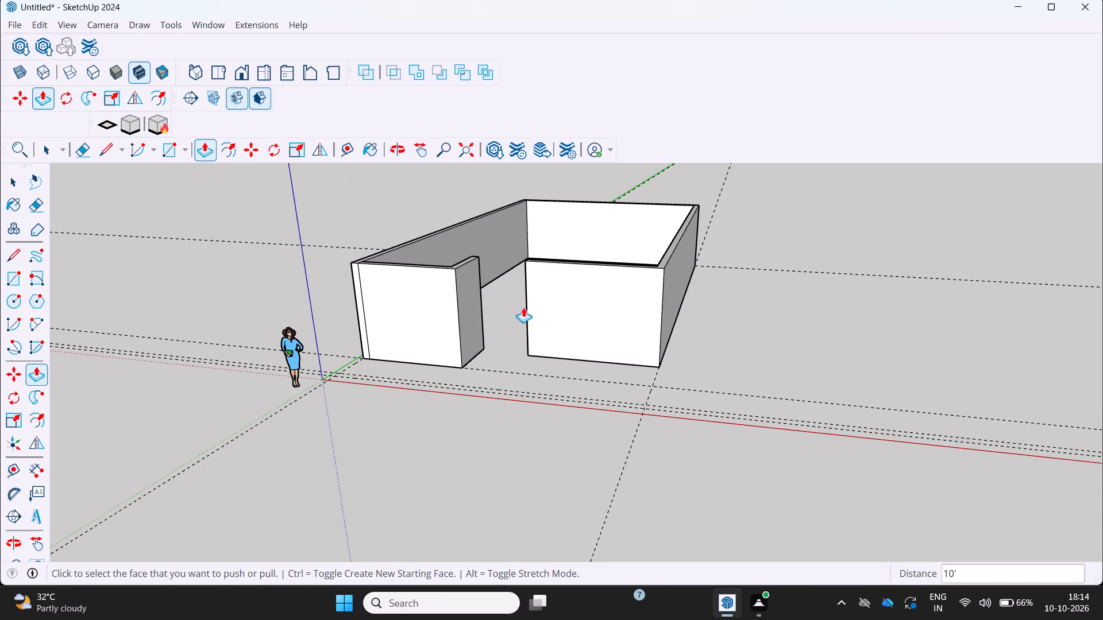
pyautogui.moveTo(523, 307); pyautogui.dragTo(504, 306, button='middle')
pyautogui.scroll(-1, 500, 307)
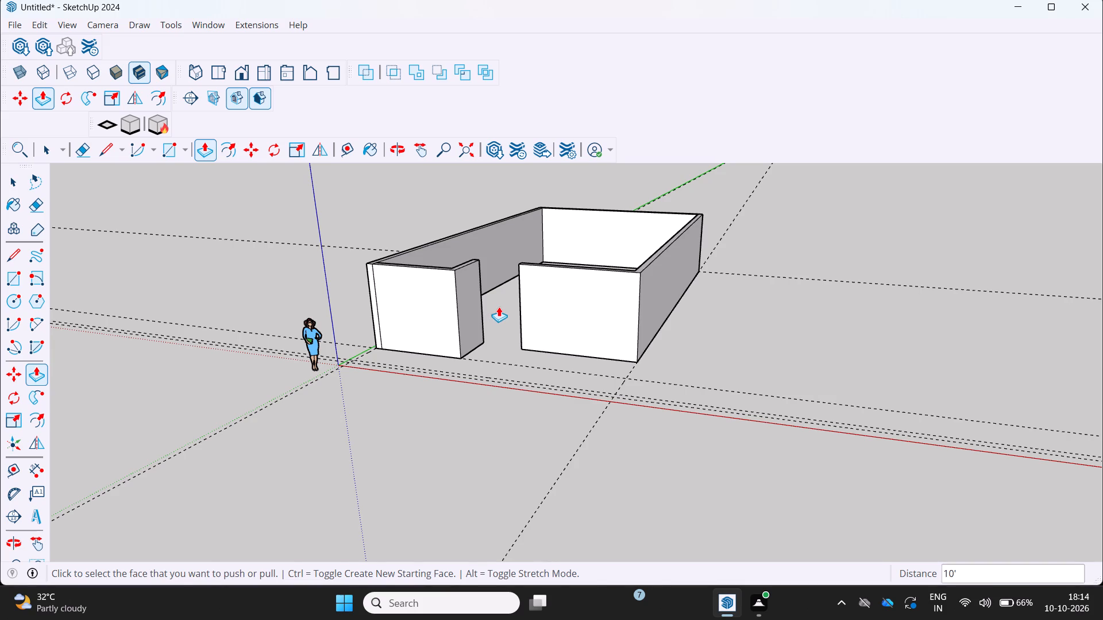
pyautogui.scroll(-1, 500, 307)
pyautogui.moveTo(501, 307); pyautogui.dragTo(478, 309, button='middle')
pyautogui.scroll(-2, 478, 309)
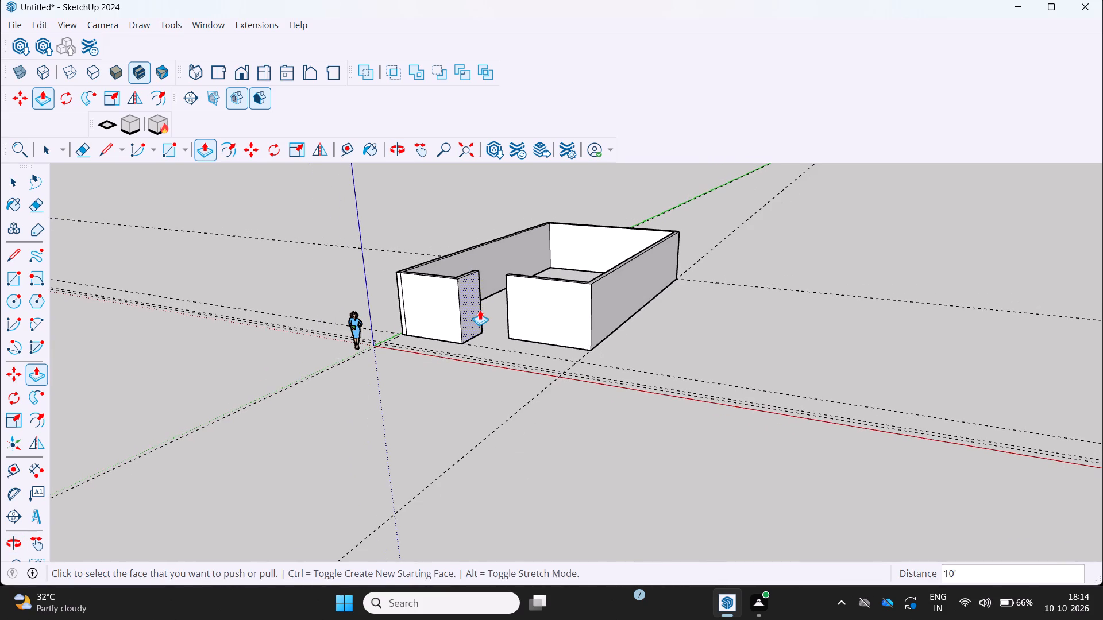
pyautogui.scroll(-1, 480, 310)
pyautogui.moveTo(480, 310); pyautogui.dragTo(526, 326, button='middle')
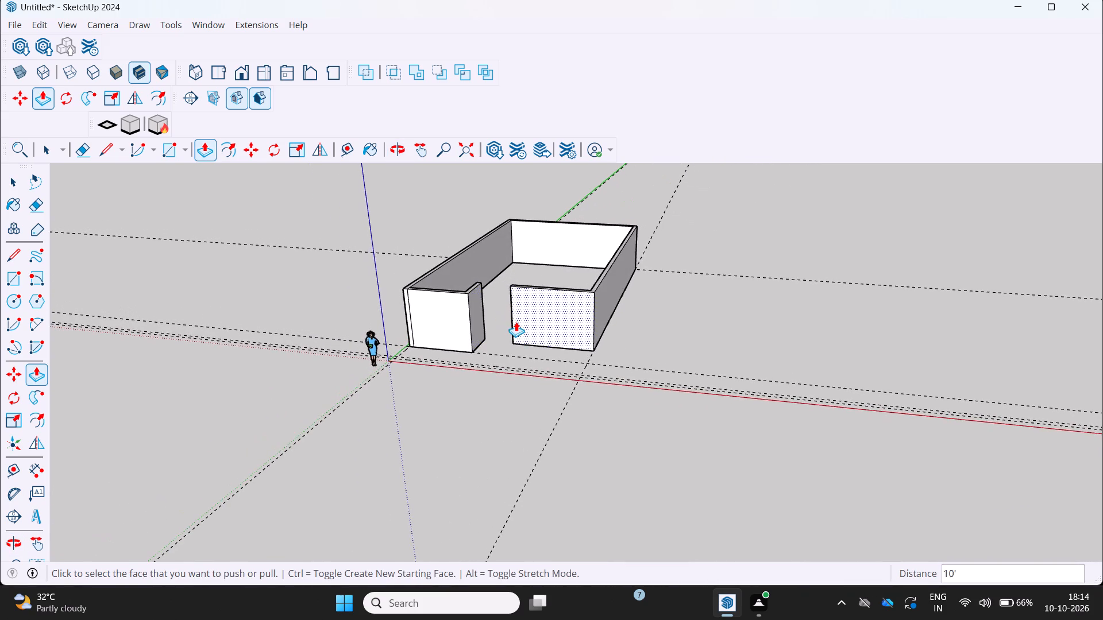
pyautogui.scroll(-3, 516, 321)
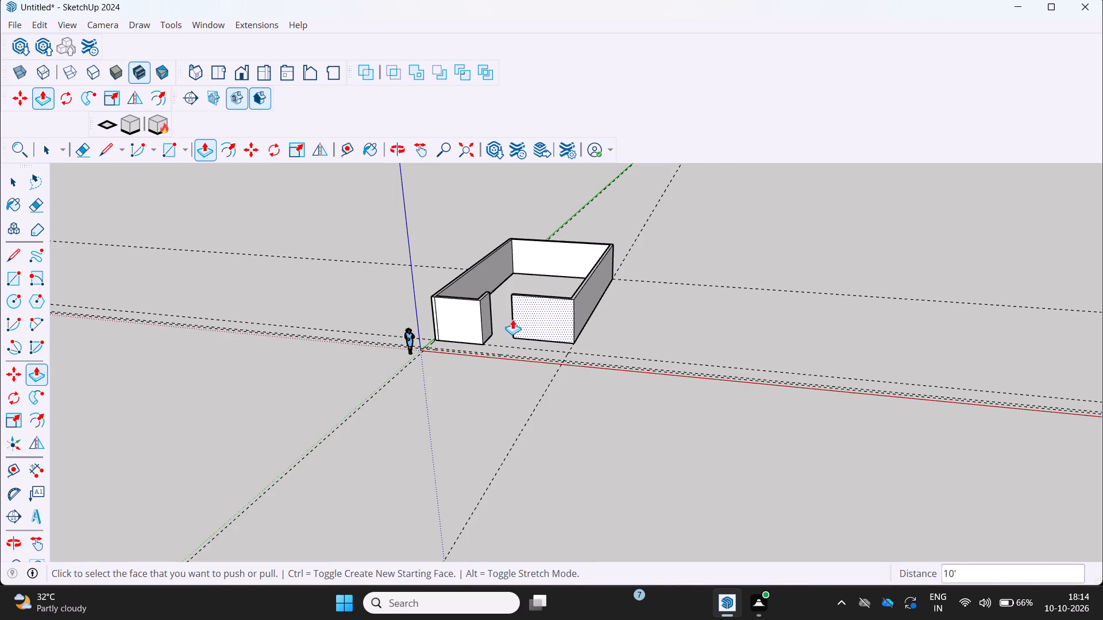
pyautogui.moveTo(512, 319); pyautogui.dragTo(449, 308, button='middle')
pyautogui.scroll(3, 476, 304)
pyautogui.moveTo(498, 306); pyautogui.dragTo(636, 321, button='middle')
pyautogui.scroll(3, 572, 297)
pyautogui.moveTo(564, 295); pyautogui.dragTo(527, 301, button='middle')
pyautogui.scroll(1, 529, 300)
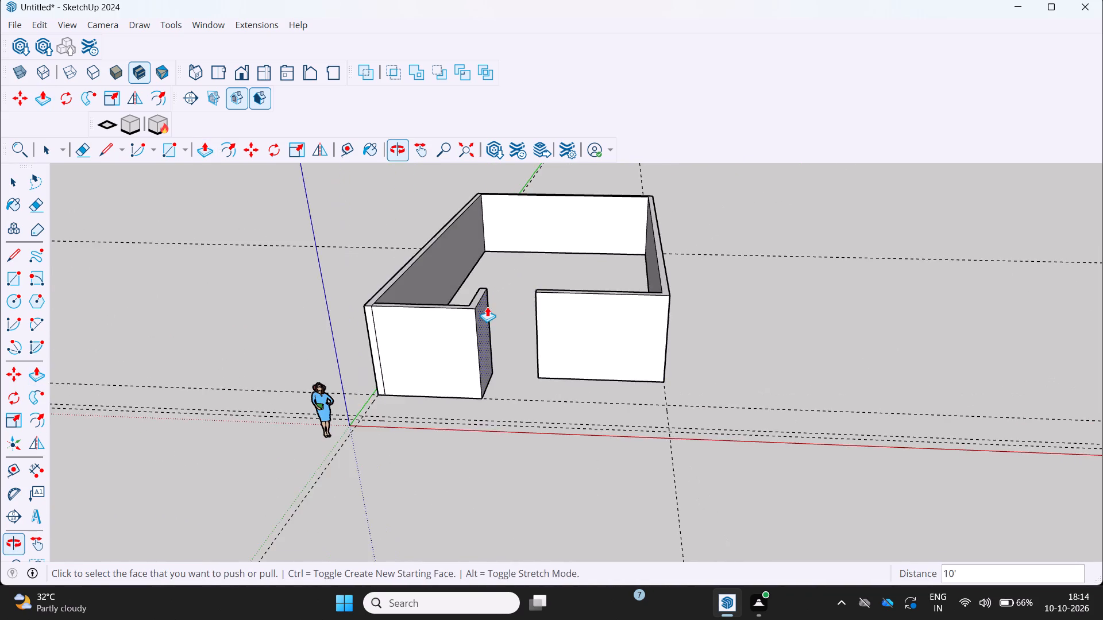
pyautogui.scroll(3, 487, 307)
pyautogui.moveTo(489, 308); pyautogui.dragTo(518, 323, button='middle')
pyautogui.moveTo(621, 388); pyautogui.dragTo(603, 377, button='middle')
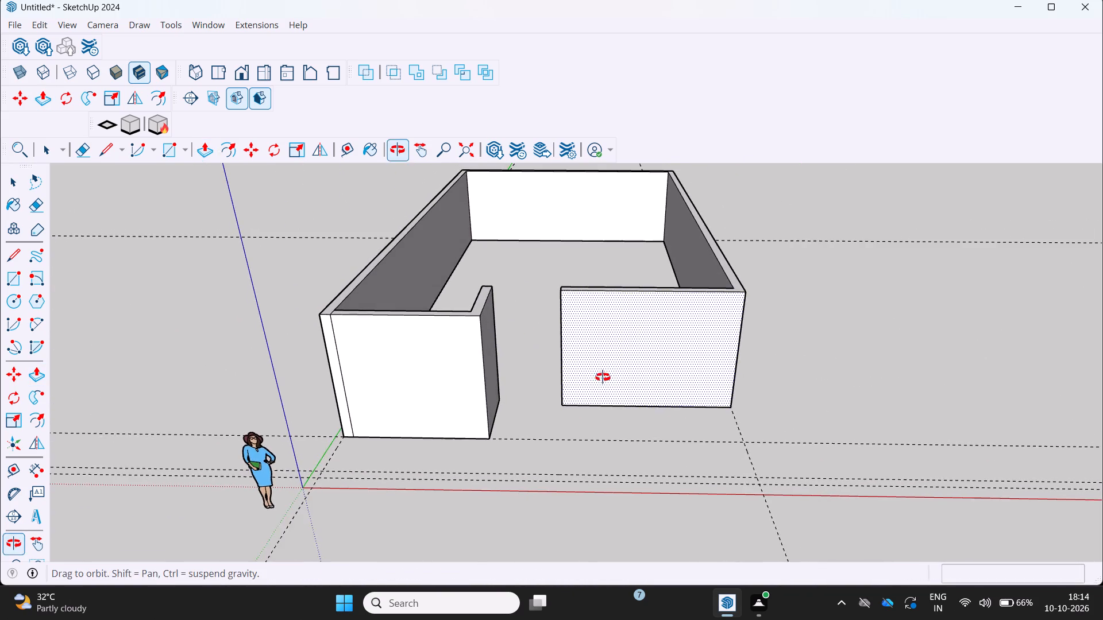
pyautogui.moveTo(603, 377); pyautogui.dragTo(603, 377, button='middle')
pyautogui.scroll(1, 560, 358)
pyautogui.moveTo(456, 328); pyautogui.dragTo(418, 344, button='middle')
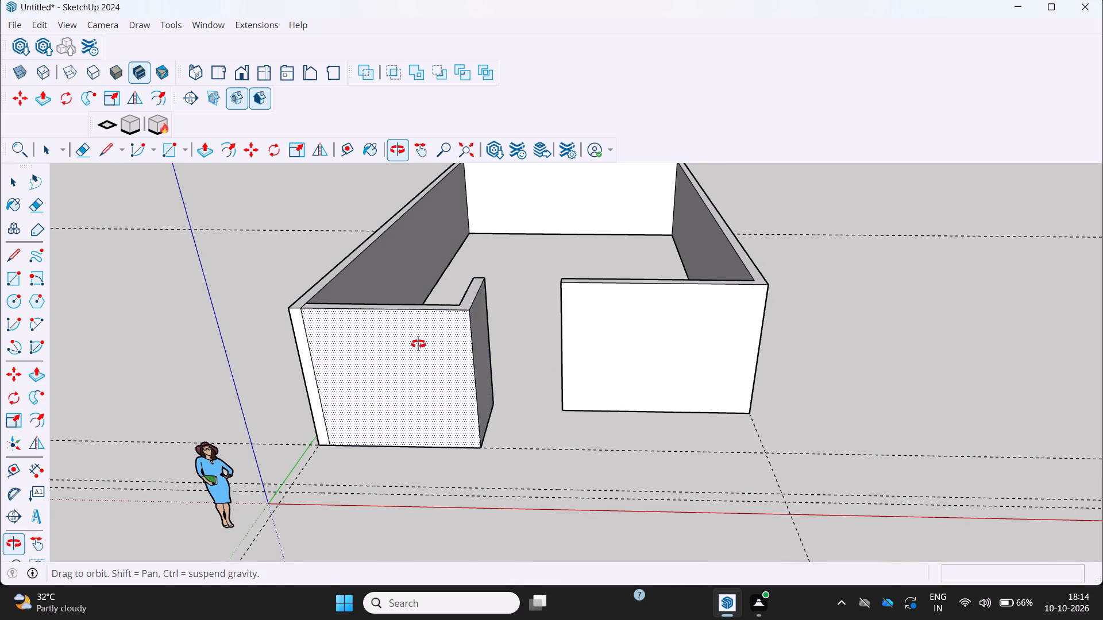
pyautogui.moveTo(418, 344); pyautogui.dragTo(411, 347, button='middle')
pyautogui.middleClick(408, 348)
pyautogui.scroll(-2, 404, 352)
pyautogui.moveTo(406, 352); pyautogui.dragTo(480, 329, button='middle')
pyautogui.scroll(-2, 396, 341)
pyautogui.moveTo(396, 341); pyautogui.dragTo(392, 341, button='middle')
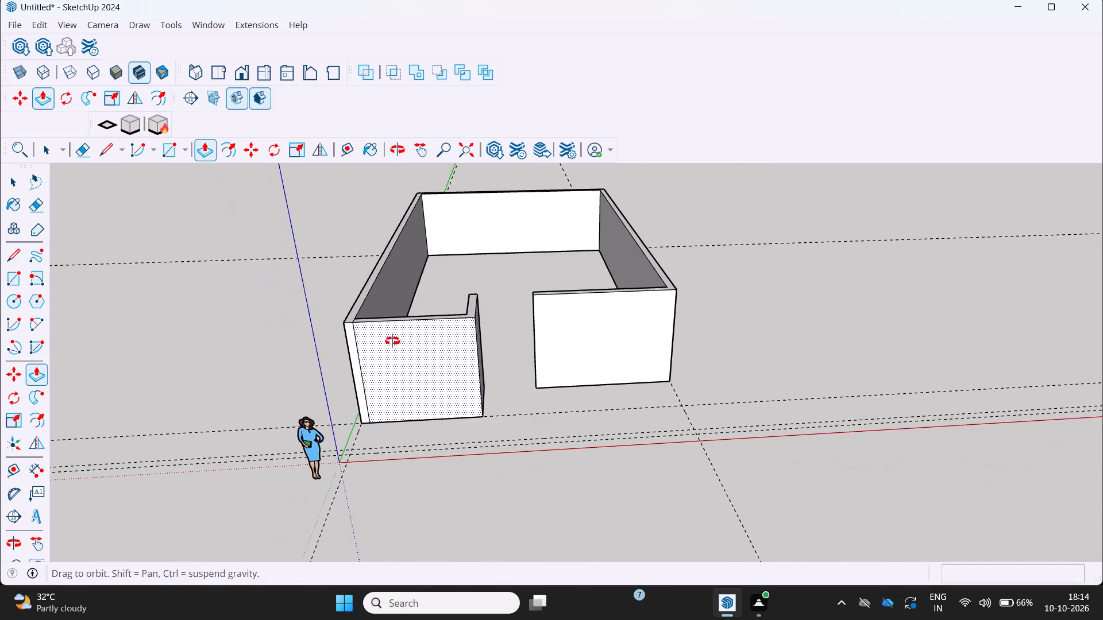
pyautogui.moveTo(392, 341); pyautogui.dragTo(331, 333, button='middle')
pyautogui.scroll(-3, 324, 337)
pyautogui.moveTo(325, 338); pyautogui.dragTo(391, 315, button='middle')
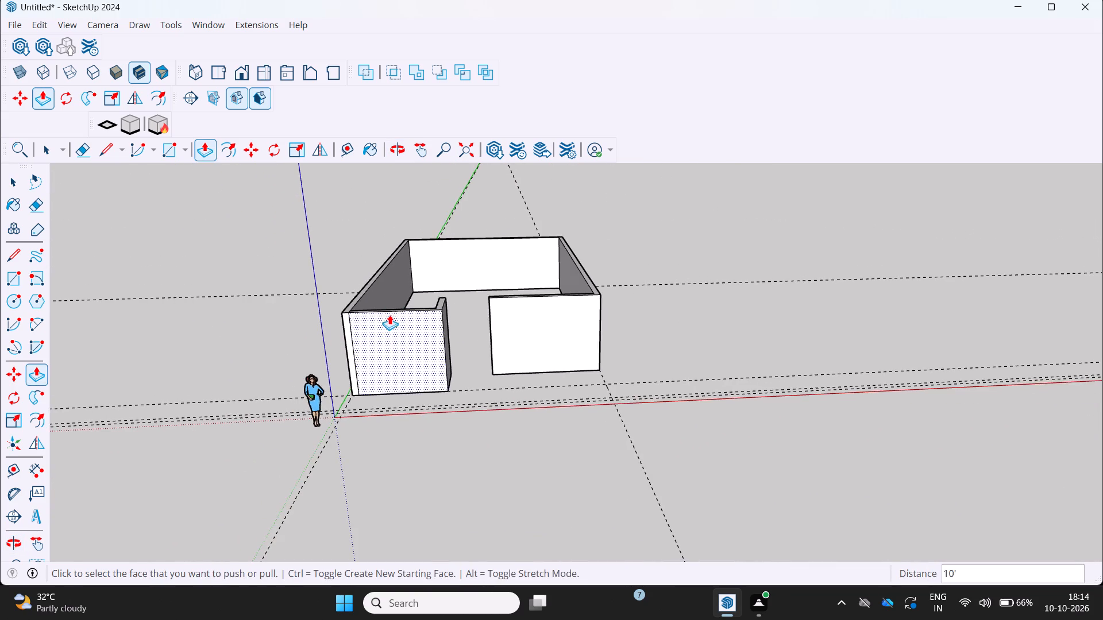
pyautogui.scroll(-1, 374, 324)
pyautogui.moveTo(367, 327); pyautogui.dragTo(281, 297, button='middle')
pyautogui.scroll(2, 357, 282)
pyautogui.moveTo(377, 281); pyautogui.dragTo(461, 333, button='middle')
pyautogui.middleClick(465, 336)
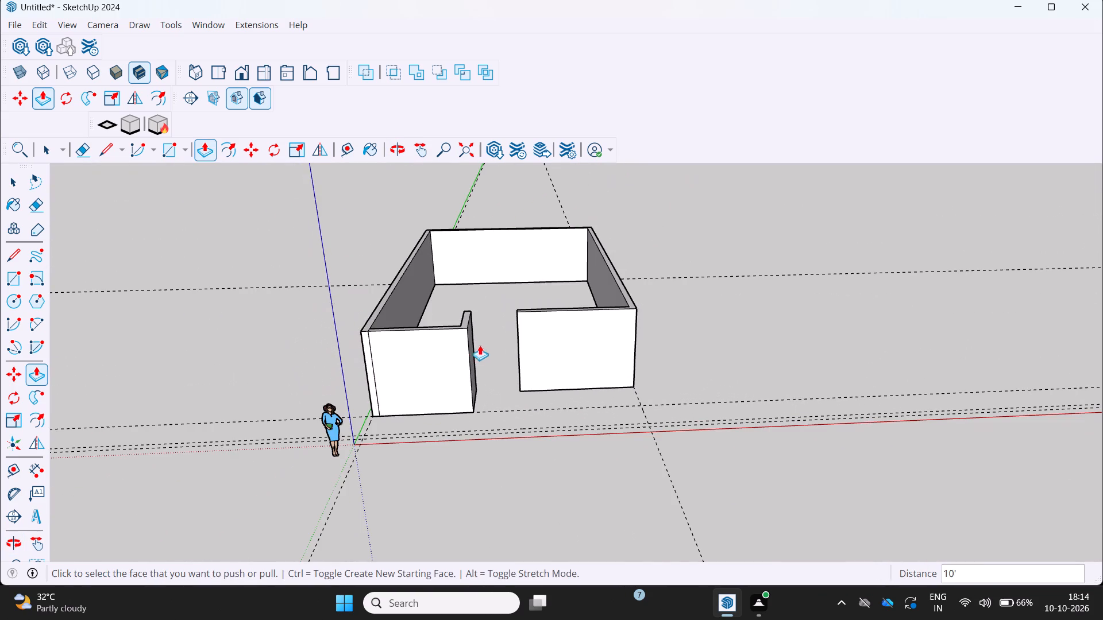
pyautogui.scroll(-2, 475, 345)
pyautogui.moveTo(475, 345); pyautogui.dragTo(426, 361, button='middle')
pyautogui.scroll(-1, 415, 352)
pyautogui.moveTo(415, 352); pyautogui.dragTo(340, 336, button='middle')
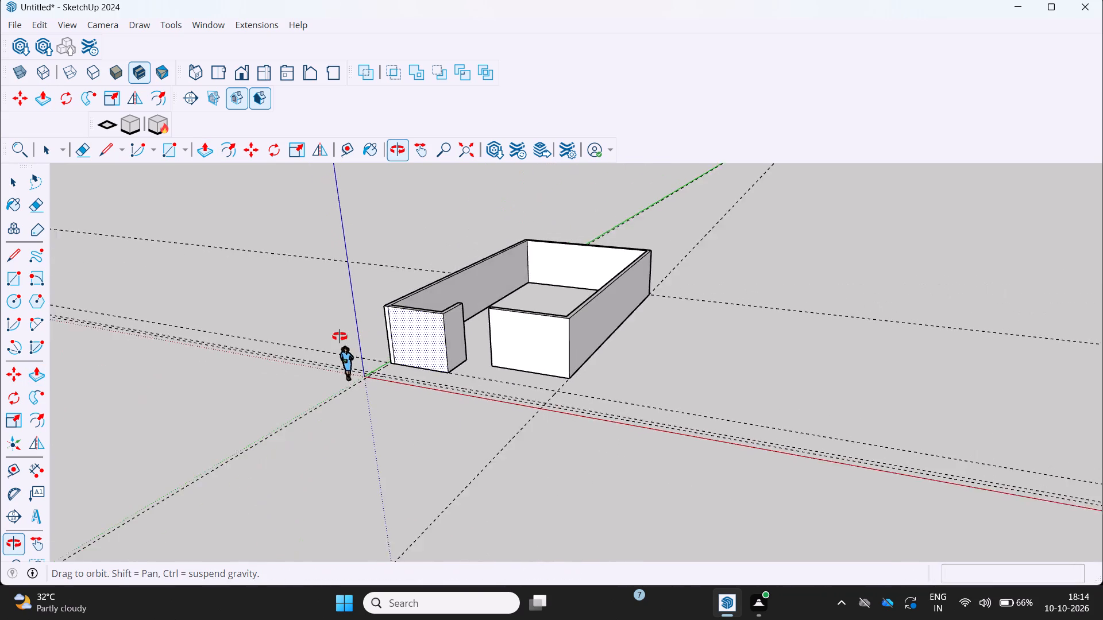
pyautogui.moveTo(340, 336); pyautogui.dragTo(338, 336, button='middle')
pyautogui.scroll(-1, 337, 336)
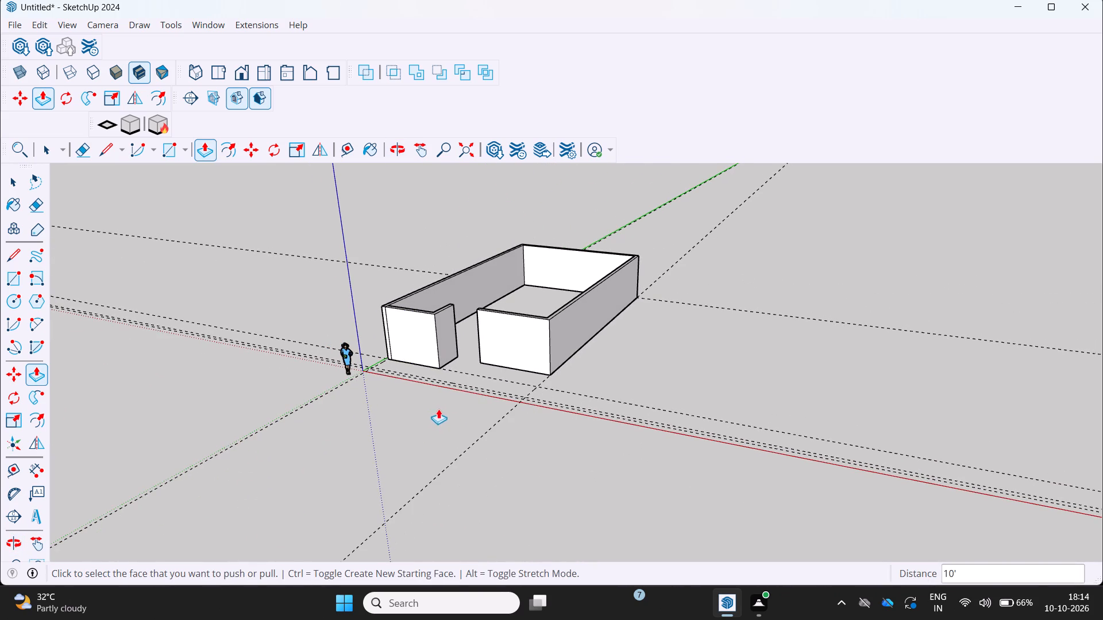
pyautogui.scroll(-1, 429, 389)
pyautogui.moveTo(429, 389); pyautogui.dragTo(558, 390, button='middle')
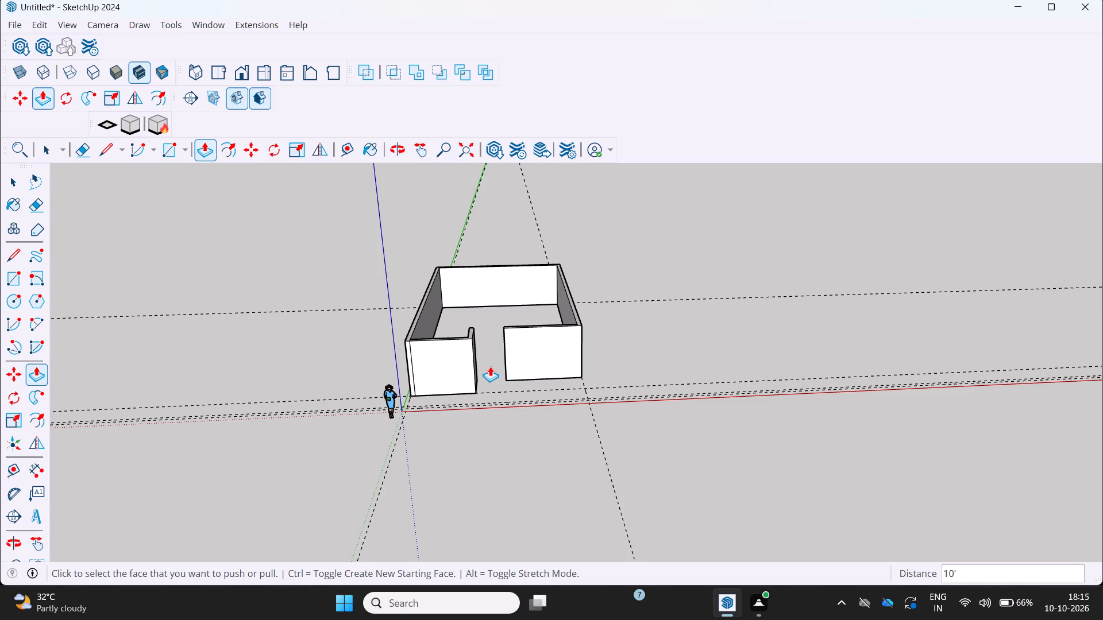
pyautogui.moveTo(490, 366); pyautogui.dragTo(454, 359, button='middle')
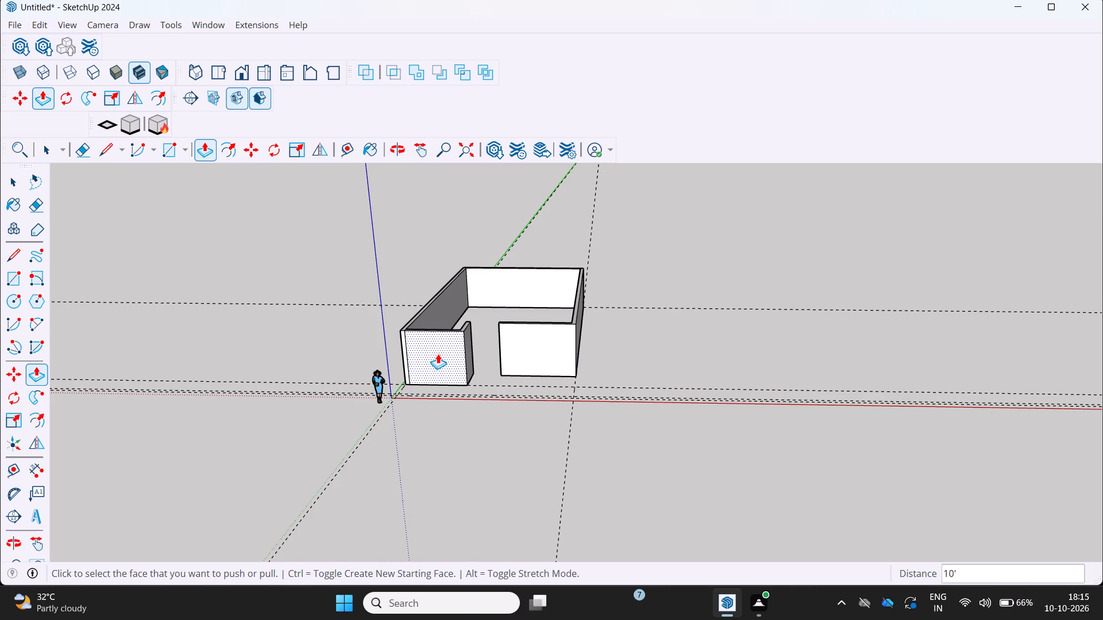
pyautogui.scroll(-1, 437, 353)
pyautogui.moveTo(438, 354); pyautogui.dragTo(507, 367, button='middle')
pyautogui.middleClick(507, 367)
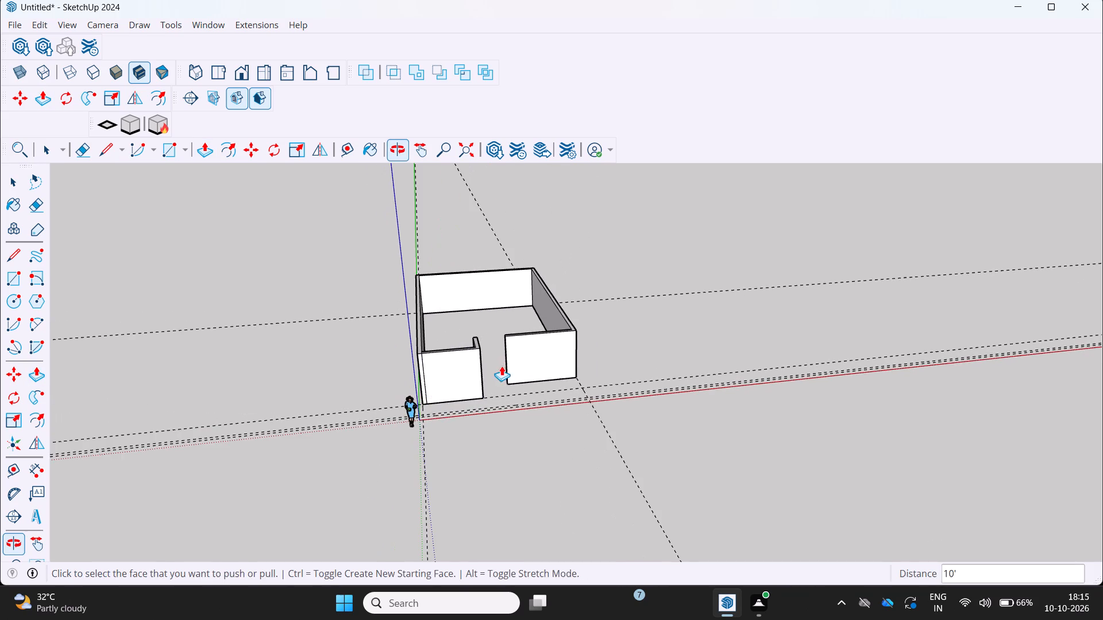
pyautogui.scroll(-2, 497, 365)
pyautogui.moveTo(495, 363); pyautogui.dragTo(436, 347, button='middle')
pyautogui.scroll(4, 436, 301)
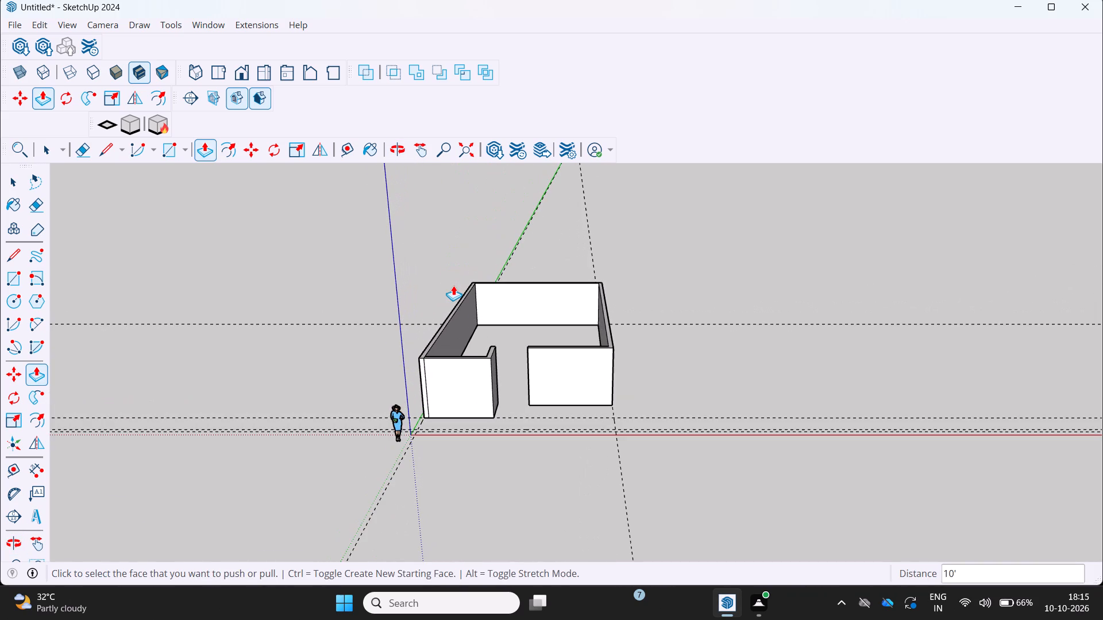
# Draw a rectangle about 48' 3" by 30' 1" across the wall tops, from the rear outer corner to the 13' front wall's diagonally opposite outer corner.
pyautogui.press('r')
pyautogui.scroll(9, 461, 249)
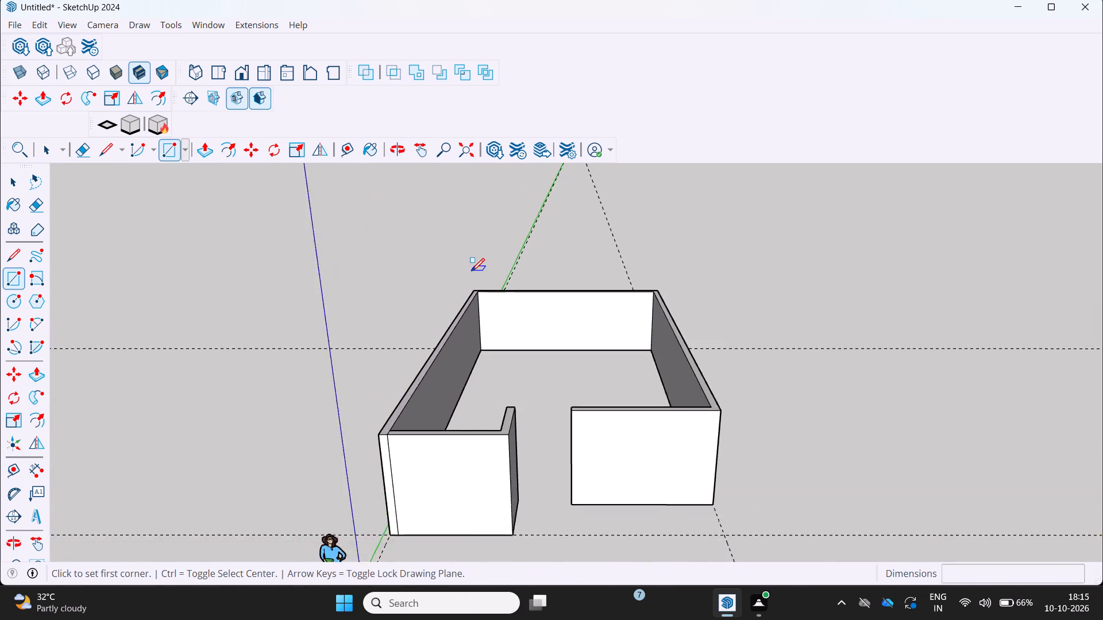
pyautogui.scroll(18, 472, 271)
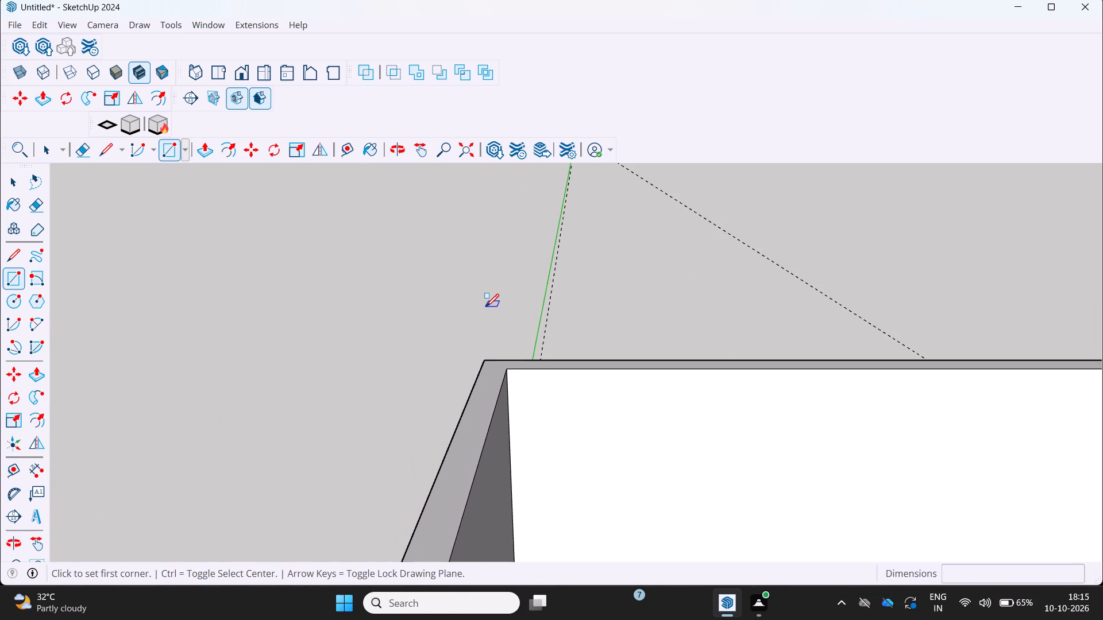
pyautogui.scroll(-7, 486, 307)
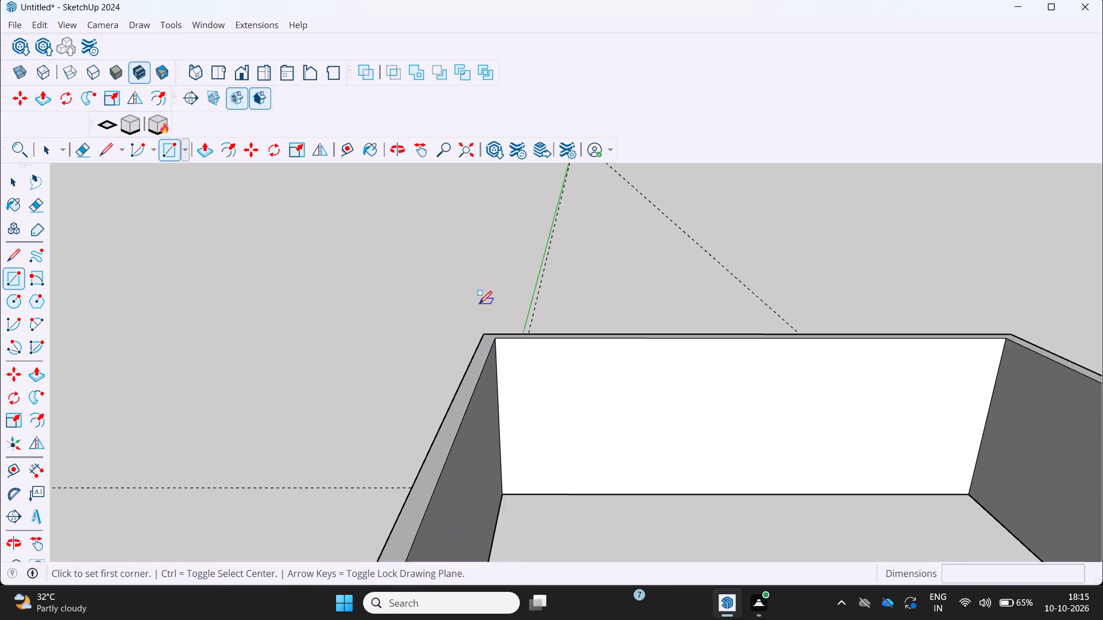
pyautogui.scroll(-2, 479, 304)
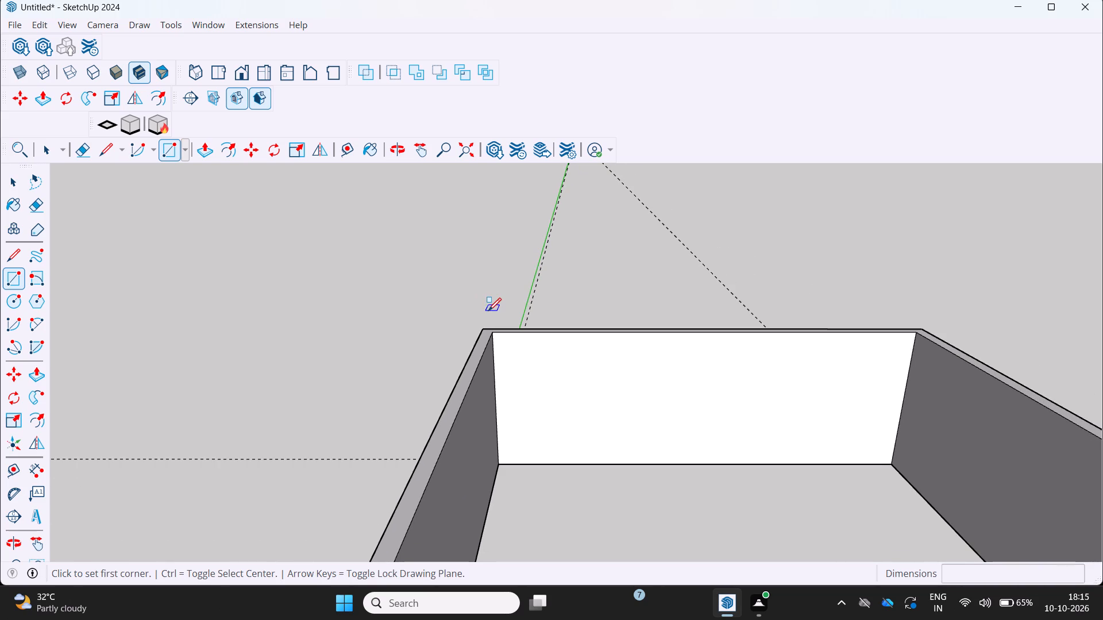
pyautogui.scroll(-3, 488, 311)
pyautogui.scroll(3, 436, 313)
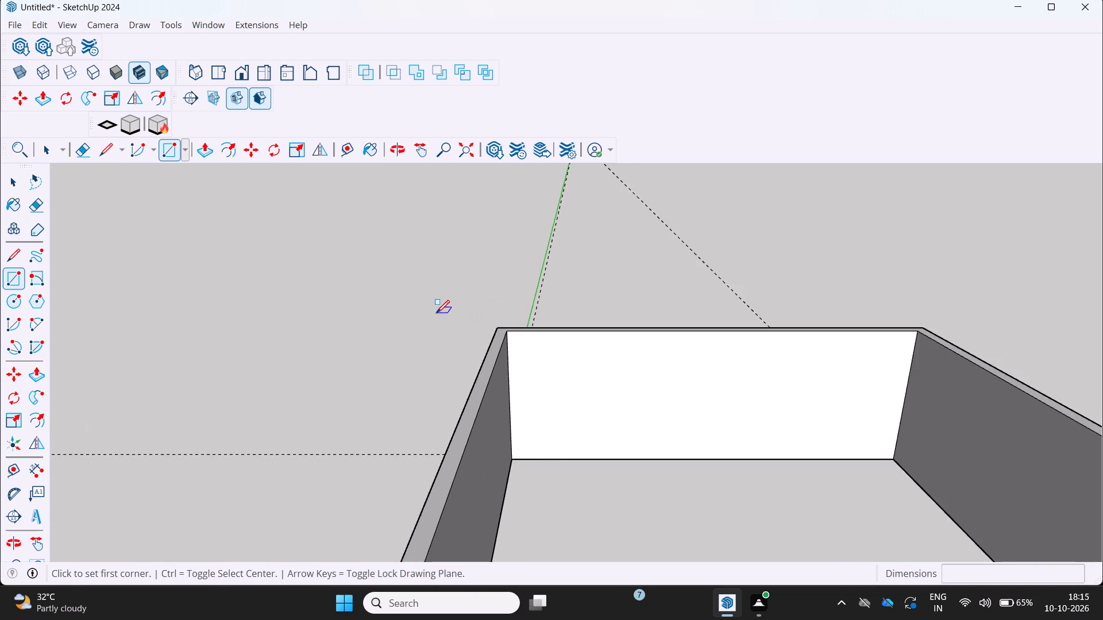
pyautogui.scroll(3, 437, 313)
pyautogui.click(495, 326)
pyautogui.scroll(-4, 507, 363)
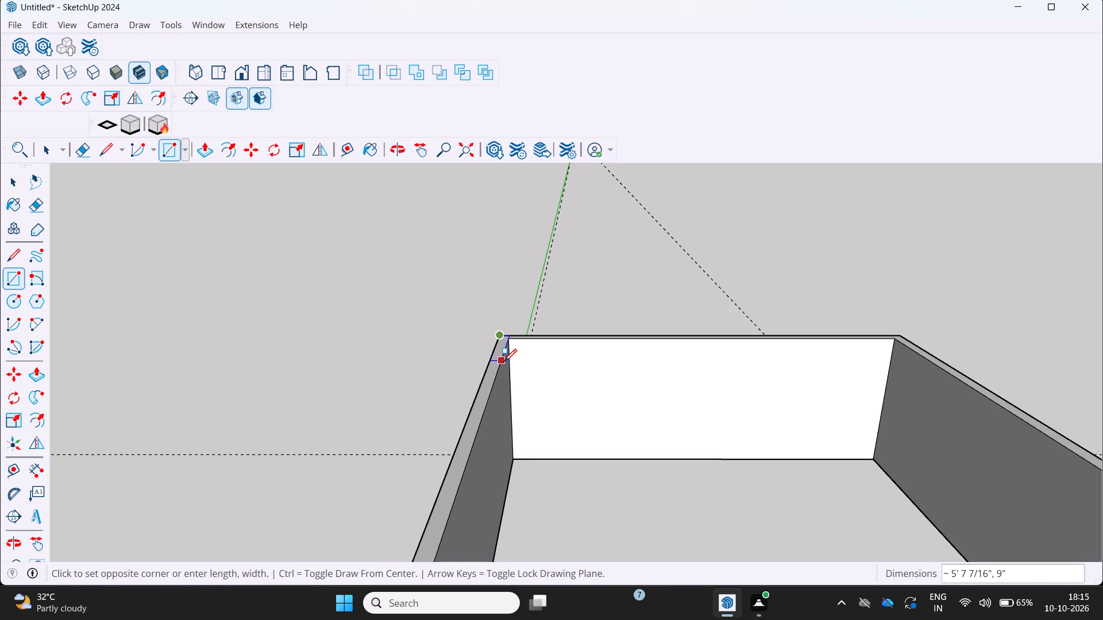
pyautogui.scroll(-8, 500, 359)
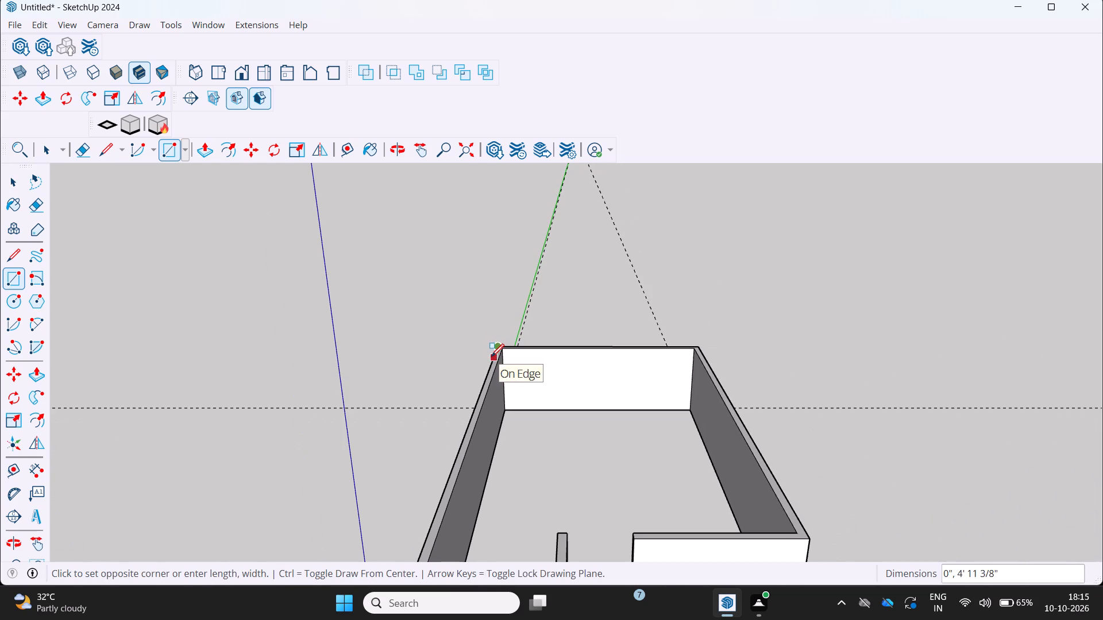
pyautogui.scroll(-4, 491, 356)
pyautogui.moveTo(481, 352); pyautogui.dragTo(489, 304, button='middle')
pyautogui.scroll(-3, 488, 293)
pyautogui.scroll(2, 508, 407)
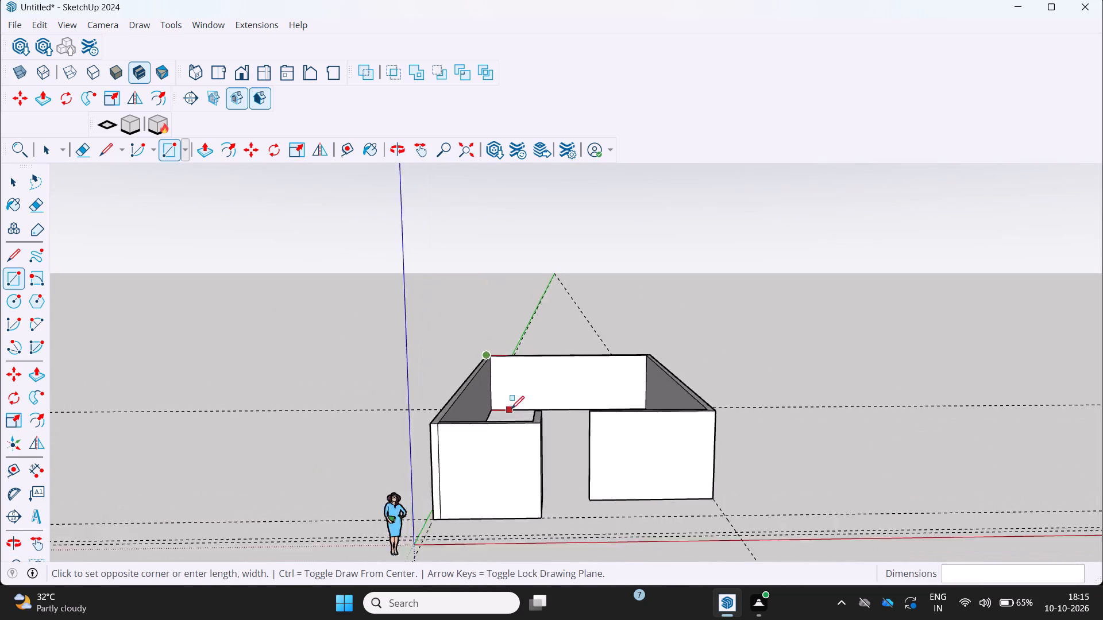
pyautogui.scroll(4, 511, 409)
pyautogui.scroll(-5, 581, 431)
pyautogui.moveTo(579, 430); pyautogui.dragTo(568, 454, button='middle')
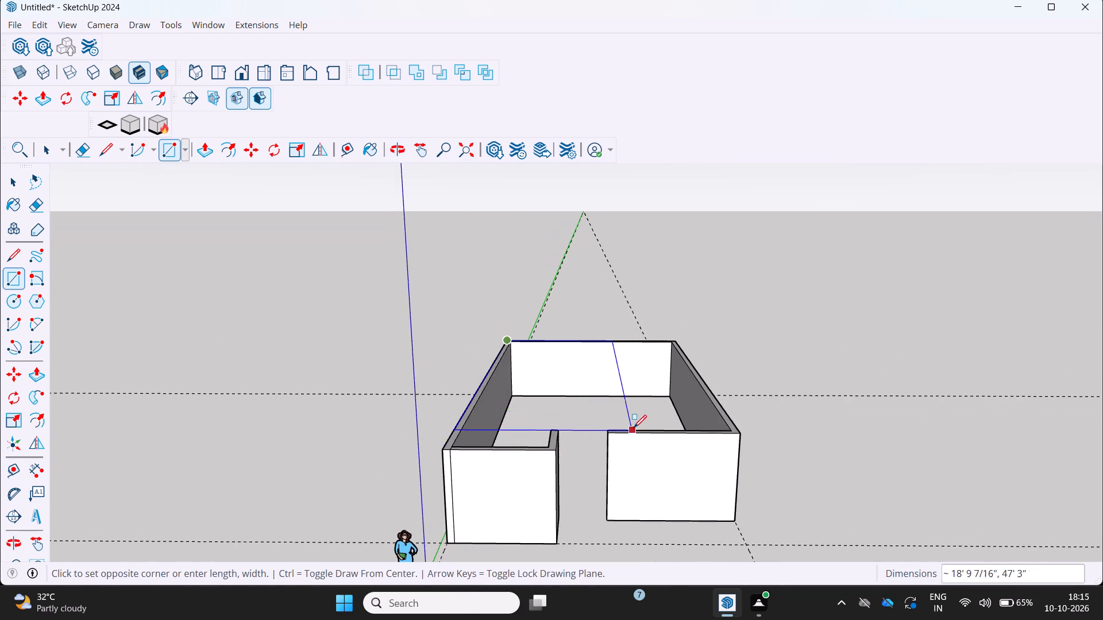
pyautogui.scroll(3, 634, 428)
pyautogui.scroll(4, 751, 438)
pyautogui.scroll(2, 815, 438)
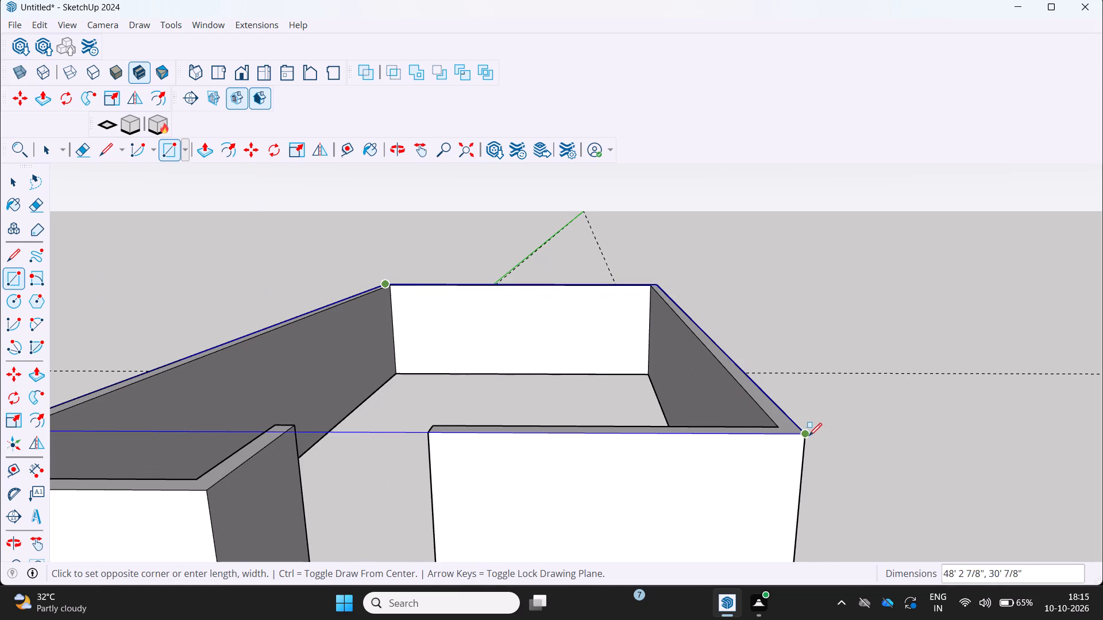
pyautogui.click(806, 435)
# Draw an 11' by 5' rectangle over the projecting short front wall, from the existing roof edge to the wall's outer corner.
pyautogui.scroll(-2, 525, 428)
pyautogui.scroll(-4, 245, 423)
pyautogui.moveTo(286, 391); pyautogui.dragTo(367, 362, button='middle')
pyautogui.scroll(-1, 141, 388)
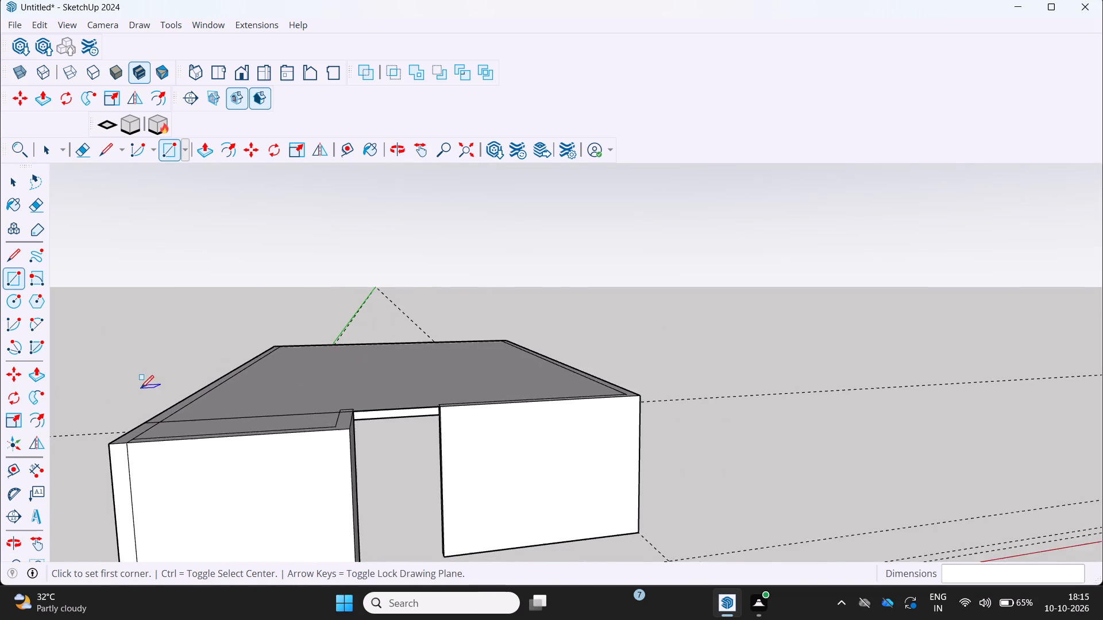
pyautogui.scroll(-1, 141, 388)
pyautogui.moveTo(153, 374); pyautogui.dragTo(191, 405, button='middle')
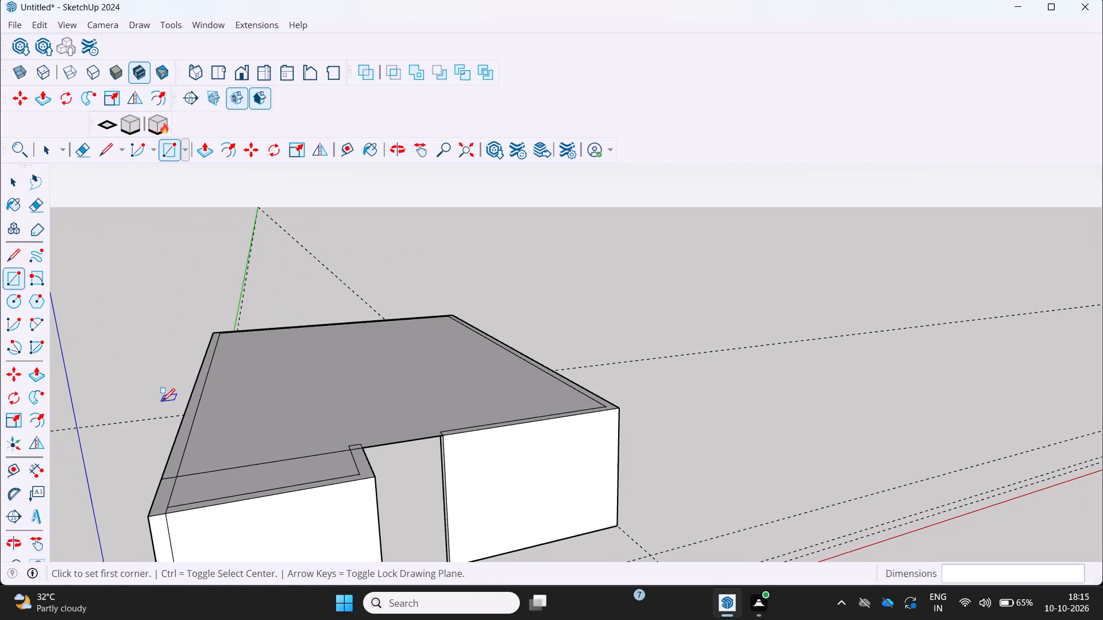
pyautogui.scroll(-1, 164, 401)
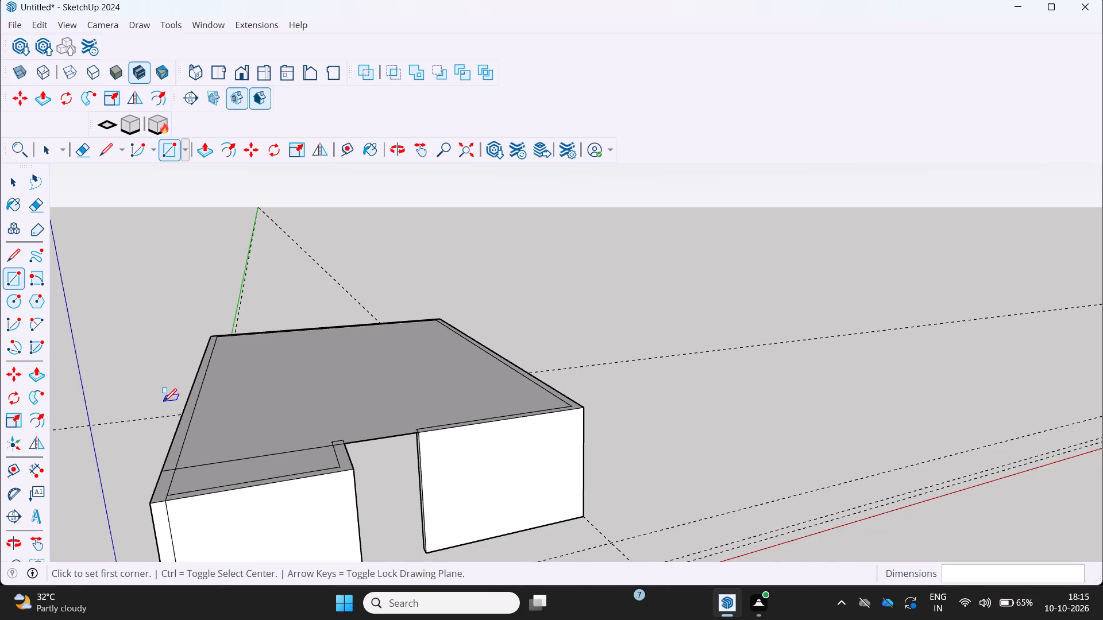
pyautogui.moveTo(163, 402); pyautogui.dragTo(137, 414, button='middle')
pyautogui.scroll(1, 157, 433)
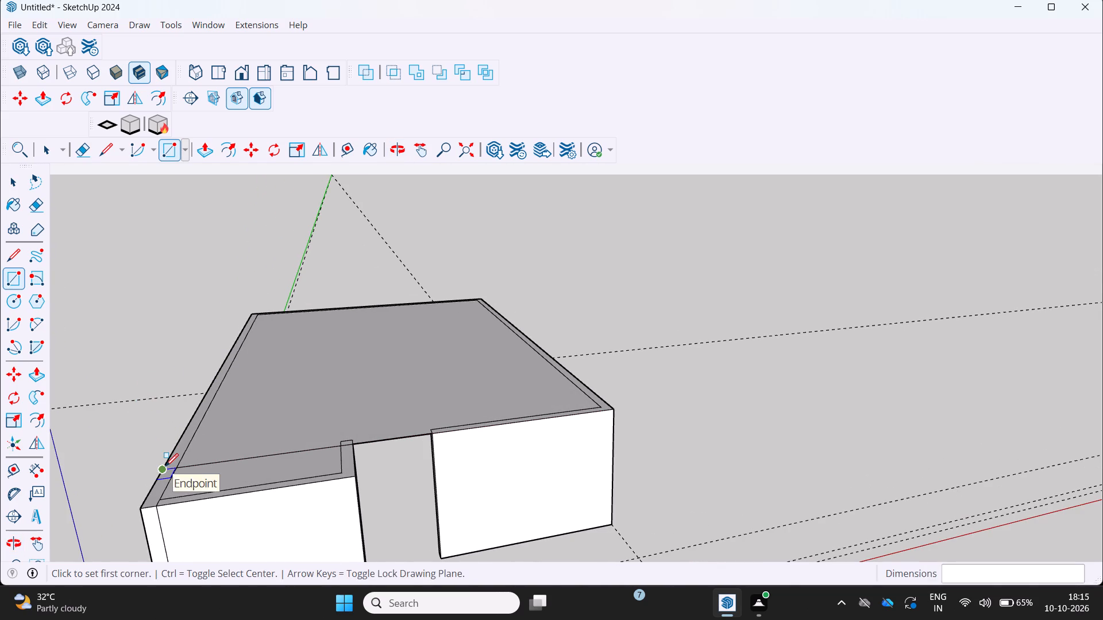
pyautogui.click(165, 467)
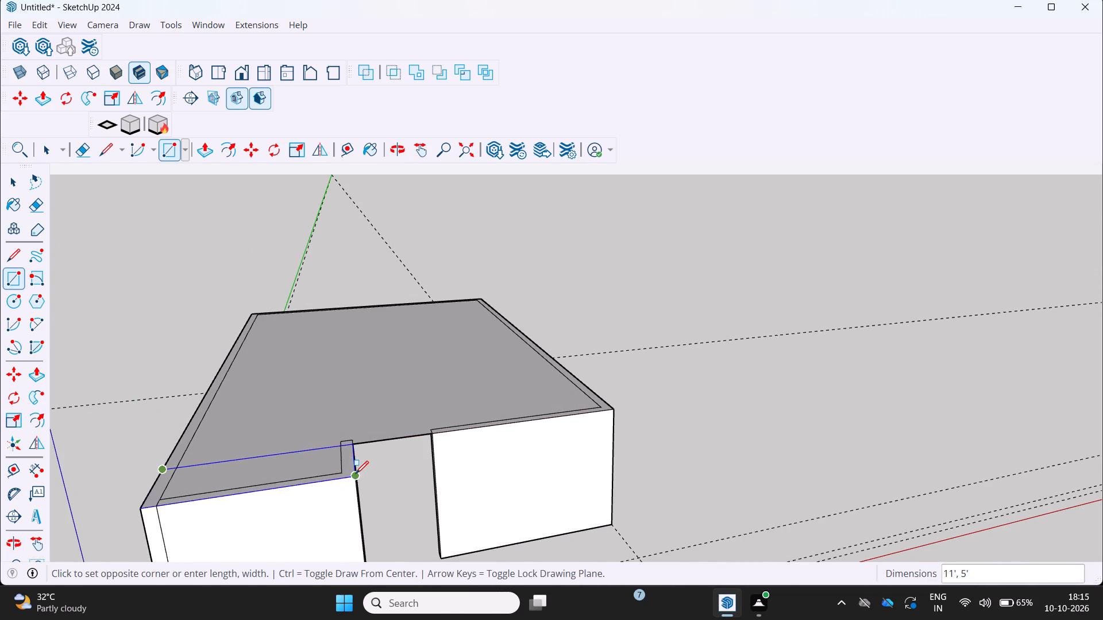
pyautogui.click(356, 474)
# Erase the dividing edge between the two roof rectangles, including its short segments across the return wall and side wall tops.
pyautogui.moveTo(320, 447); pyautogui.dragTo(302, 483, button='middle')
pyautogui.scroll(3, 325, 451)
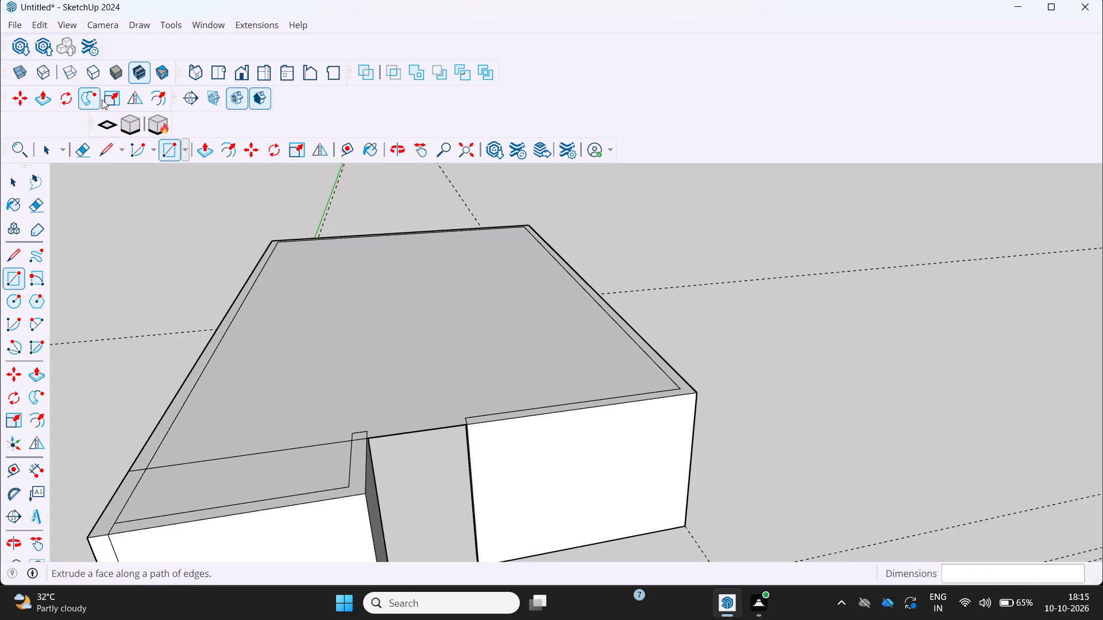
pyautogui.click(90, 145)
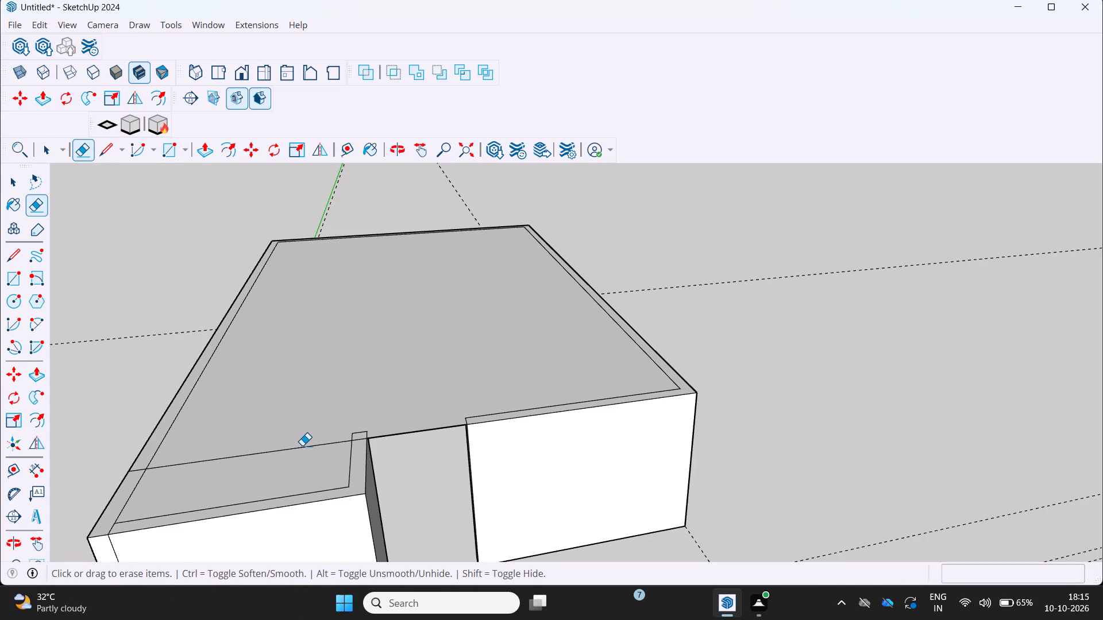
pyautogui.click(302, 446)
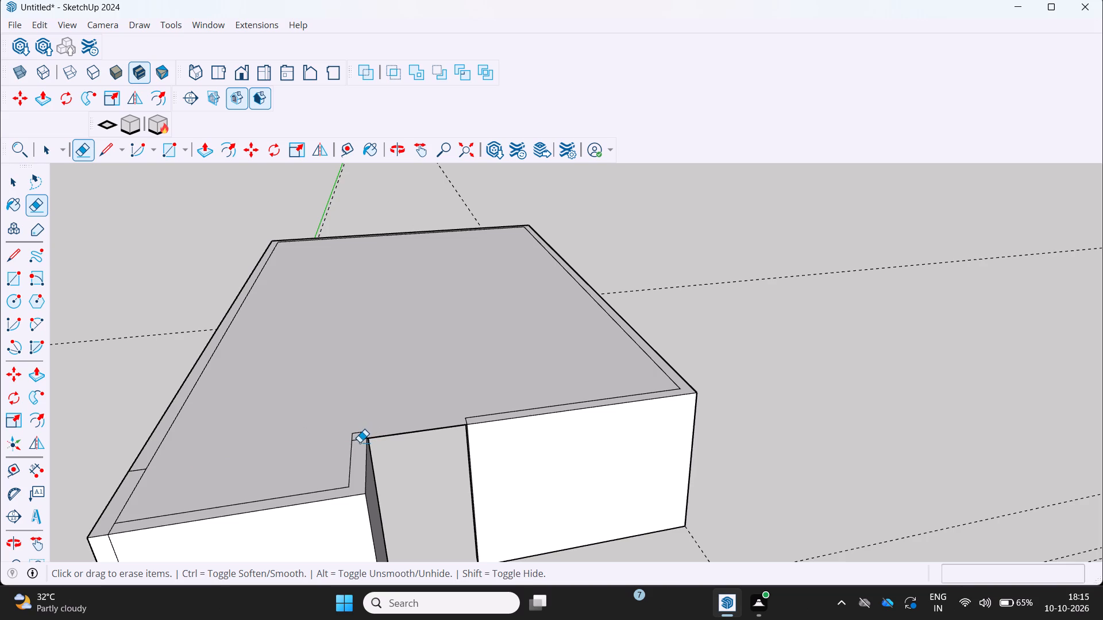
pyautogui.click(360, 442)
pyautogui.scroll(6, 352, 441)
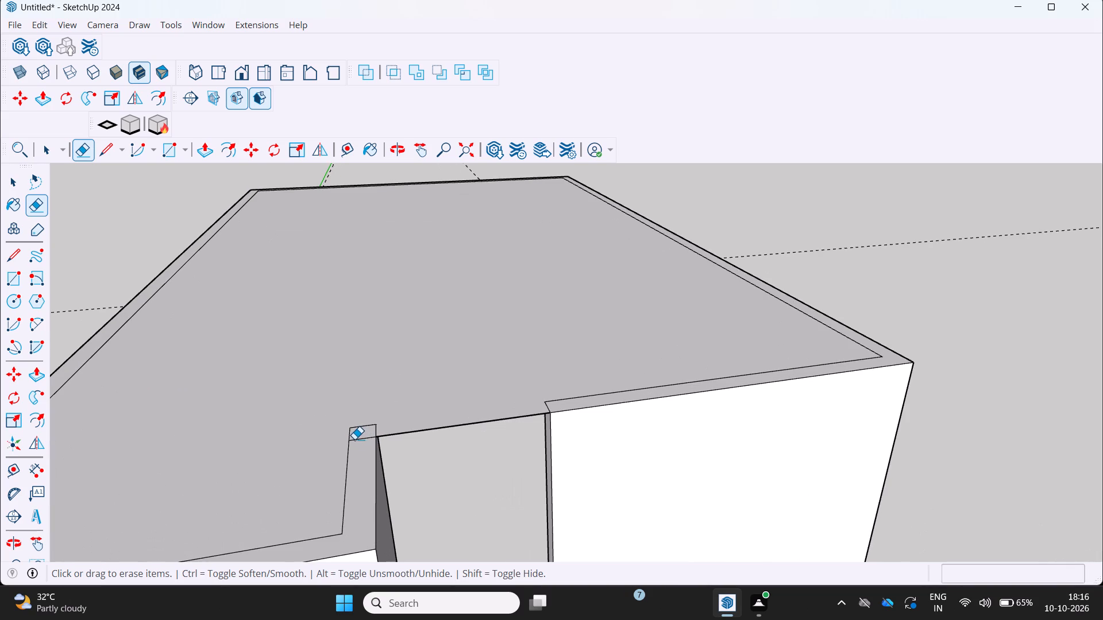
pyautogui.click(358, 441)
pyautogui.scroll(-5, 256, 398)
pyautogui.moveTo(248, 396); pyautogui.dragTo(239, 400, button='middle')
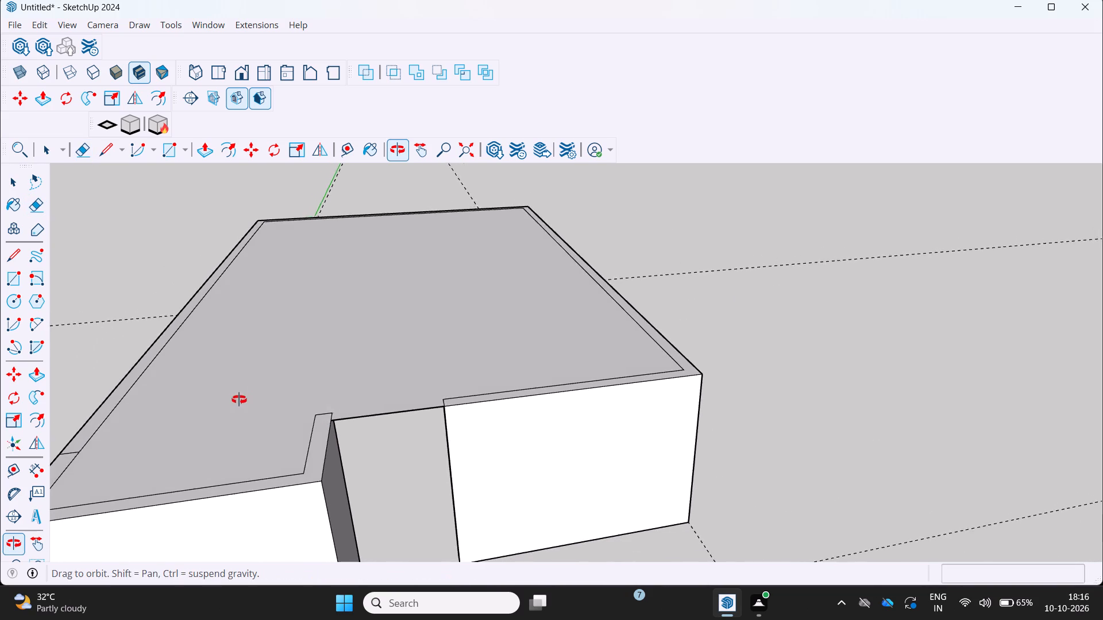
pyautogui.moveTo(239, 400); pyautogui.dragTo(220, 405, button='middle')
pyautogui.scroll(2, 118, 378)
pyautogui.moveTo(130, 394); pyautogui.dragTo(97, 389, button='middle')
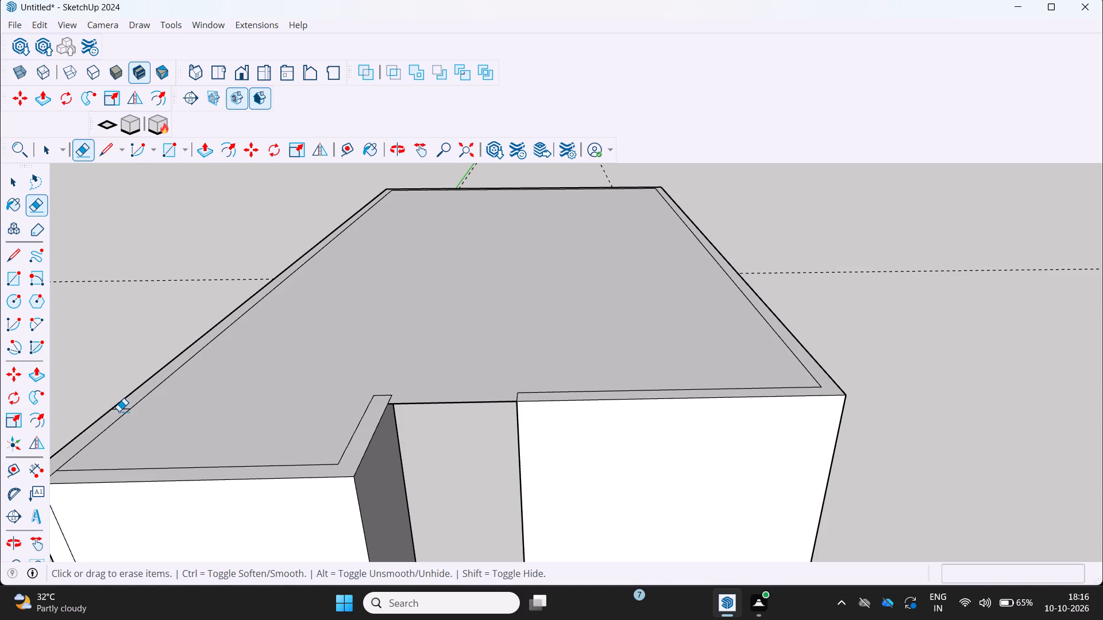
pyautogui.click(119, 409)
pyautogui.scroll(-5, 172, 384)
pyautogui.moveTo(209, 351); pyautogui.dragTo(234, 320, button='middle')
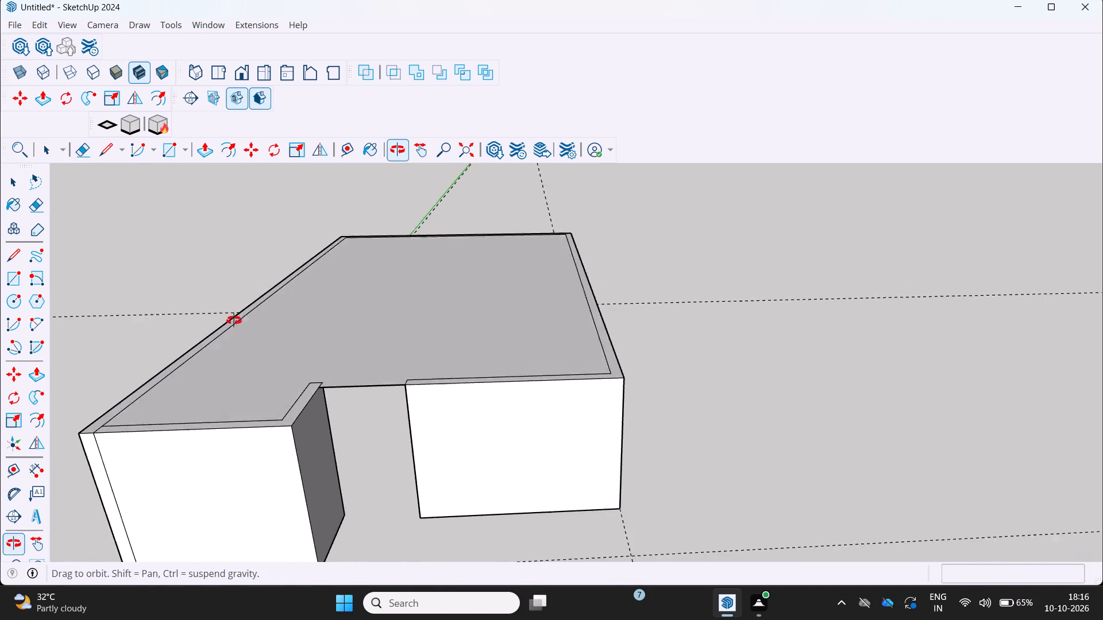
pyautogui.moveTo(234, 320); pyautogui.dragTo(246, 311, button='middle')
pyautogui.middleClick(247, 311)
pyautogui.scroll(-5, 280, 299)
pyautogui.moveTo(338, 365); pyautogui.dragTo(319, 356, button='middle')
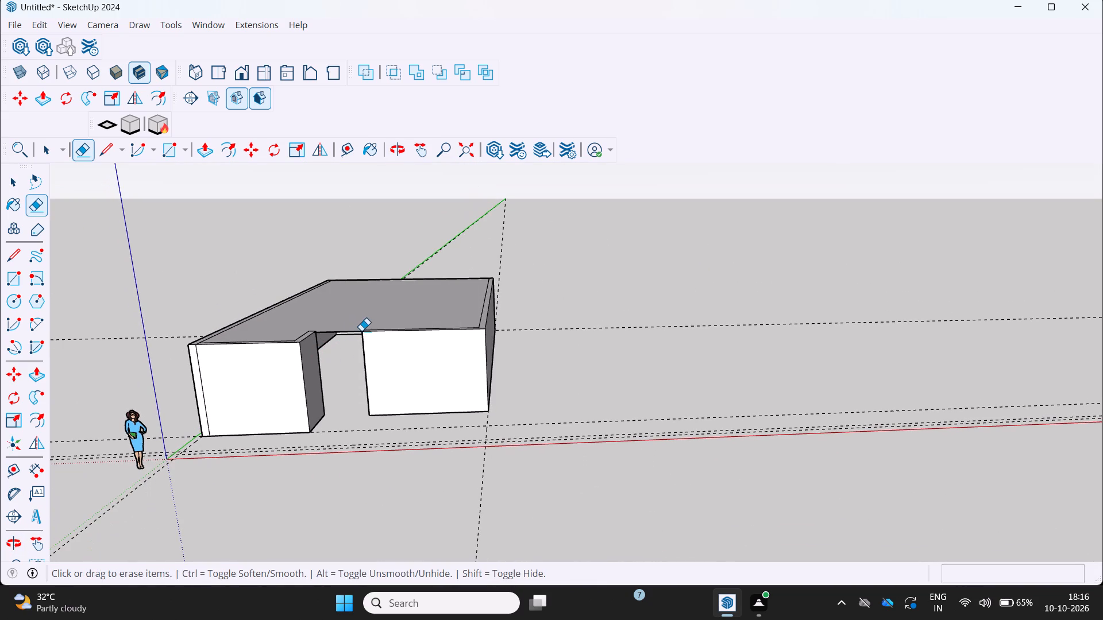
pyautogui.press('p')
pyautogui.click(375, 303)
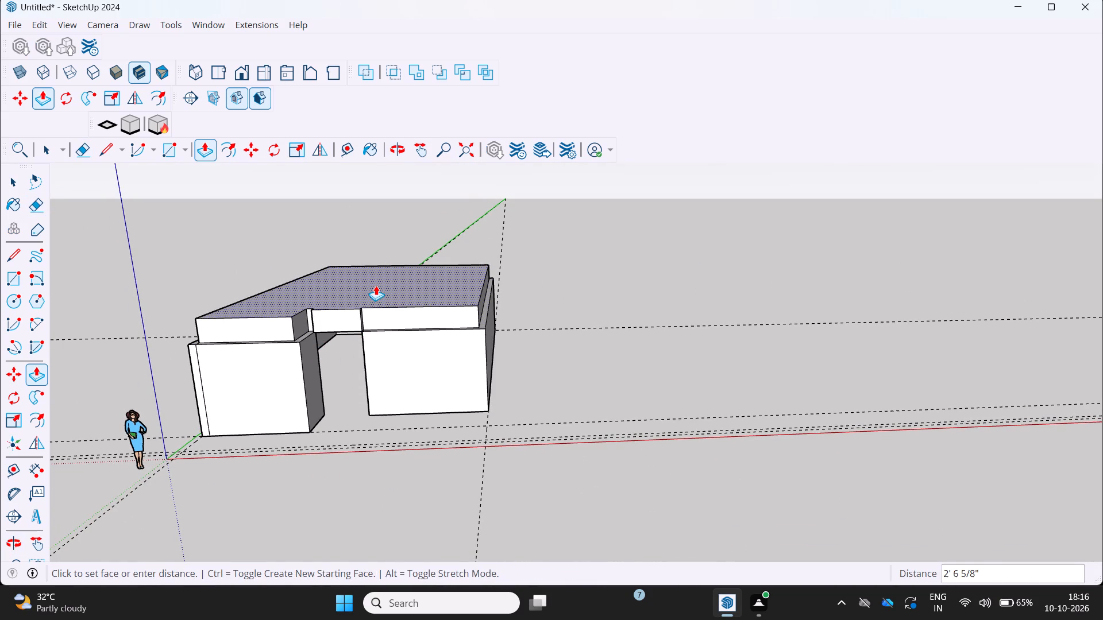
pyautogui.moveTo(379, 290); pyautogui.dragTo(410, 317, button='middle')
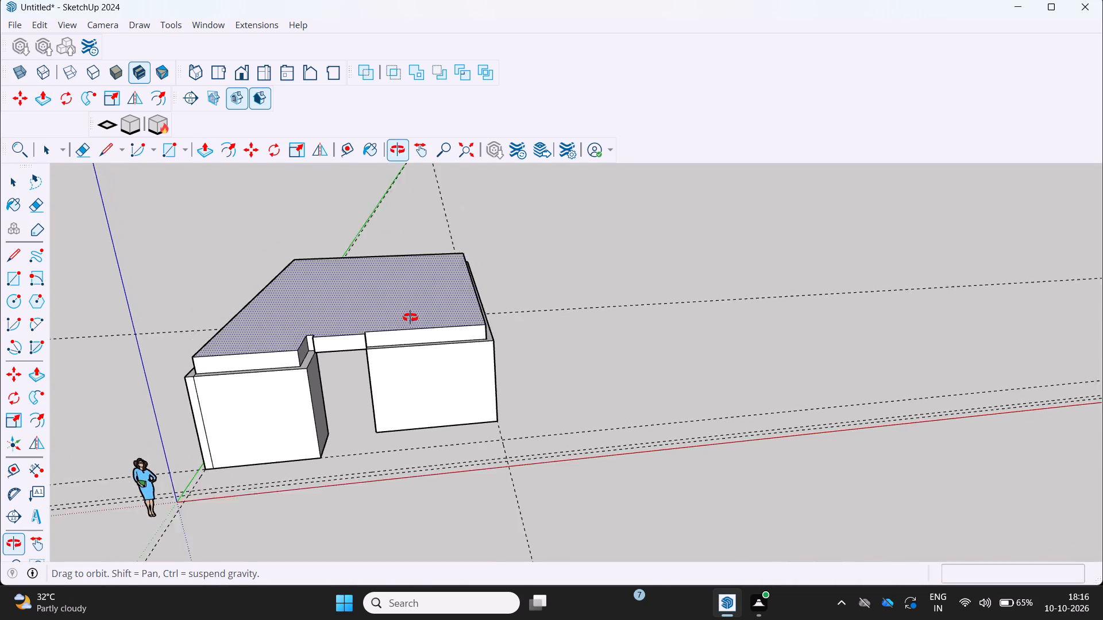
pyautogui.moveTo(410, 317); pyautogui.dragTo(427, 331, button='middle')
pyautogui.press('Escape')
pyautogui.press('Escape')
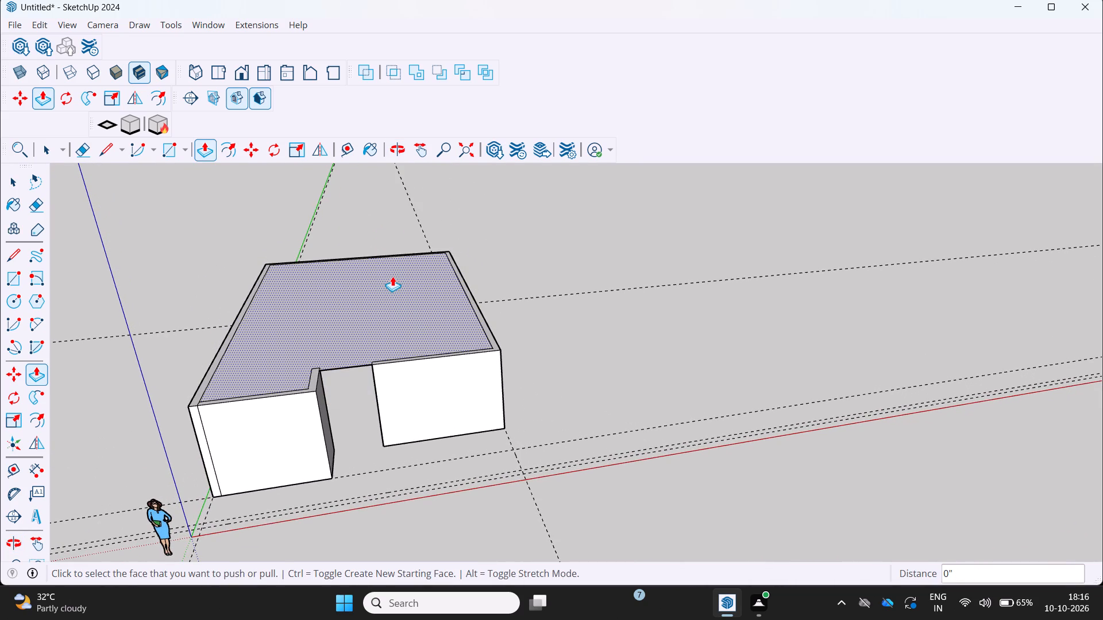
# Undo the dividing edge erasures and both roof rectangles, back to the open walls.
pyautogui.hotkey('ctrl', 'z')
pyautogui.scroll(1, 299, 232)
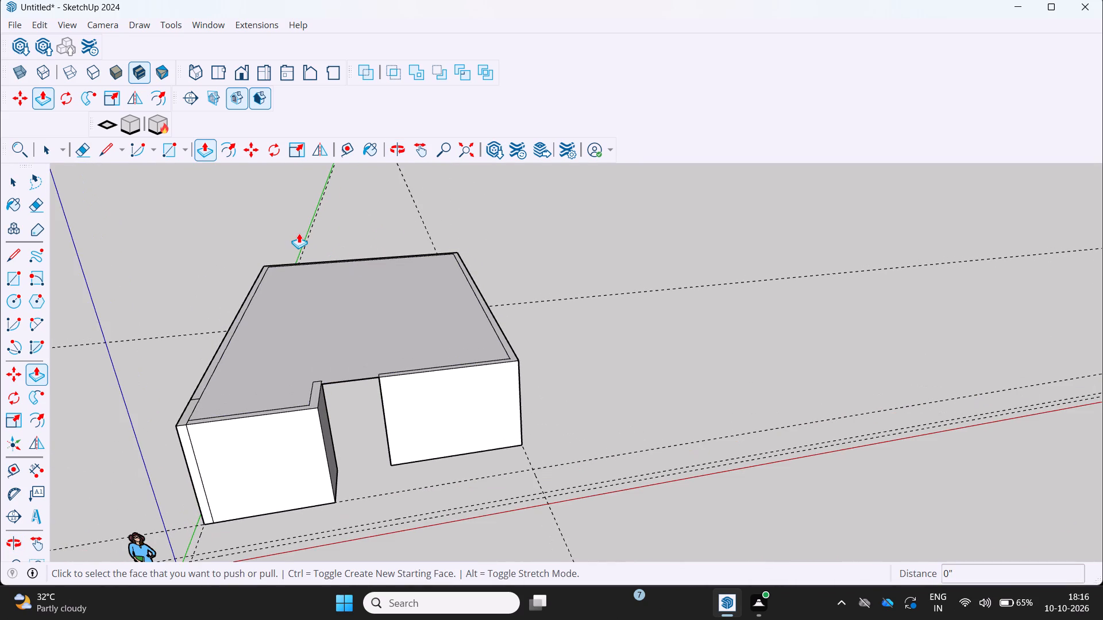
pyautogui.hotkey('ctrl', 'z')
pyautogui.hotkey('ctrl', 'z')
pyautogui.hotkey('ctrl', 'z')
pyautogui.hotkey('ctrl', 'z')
# Draw a rectangle about 53' by 11' across the wall tops, from the rear outer corner to the short front wall's corner beside the entrance.
pyautogui.scroll(4, 264, 251)
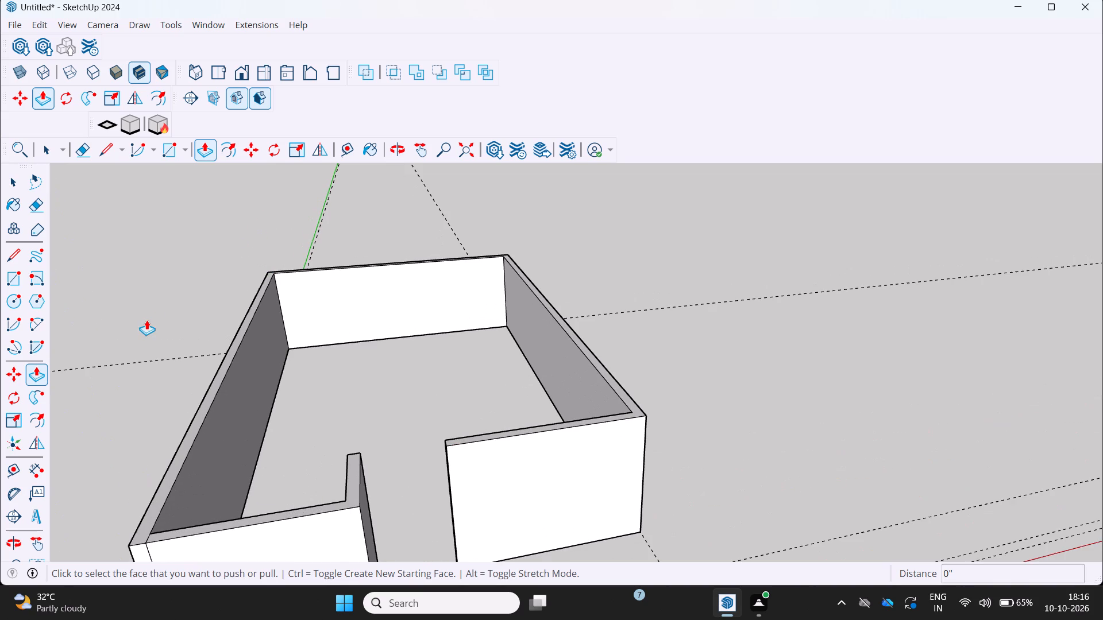
pyautogui.press('r')
pyautogui.scroll(9, 241, 276)
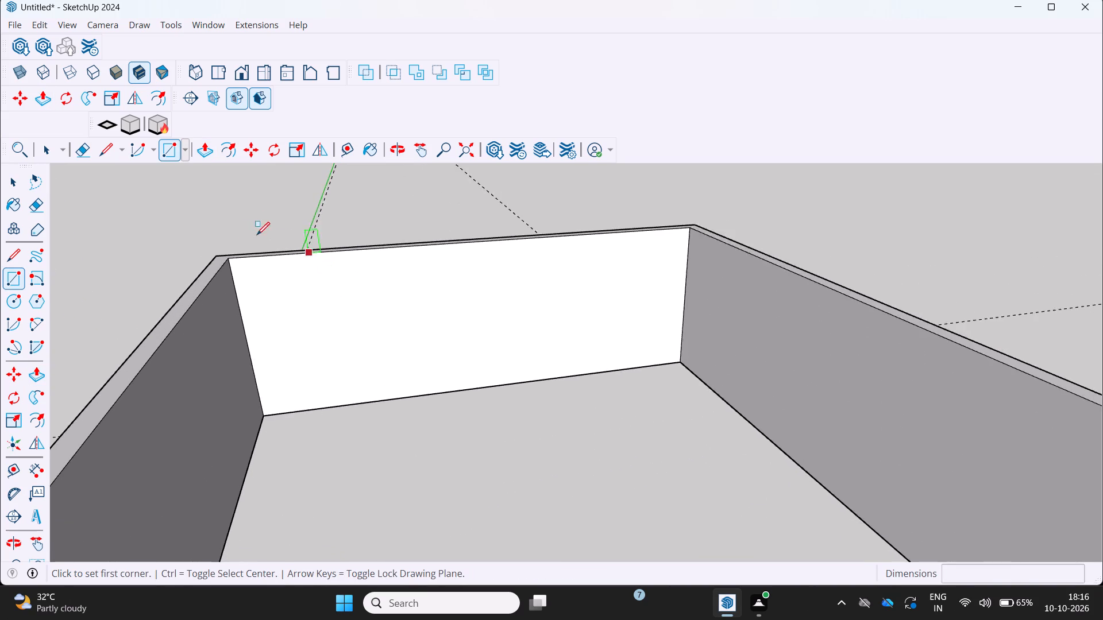
pyautogui.scroll(7, 257, 235)
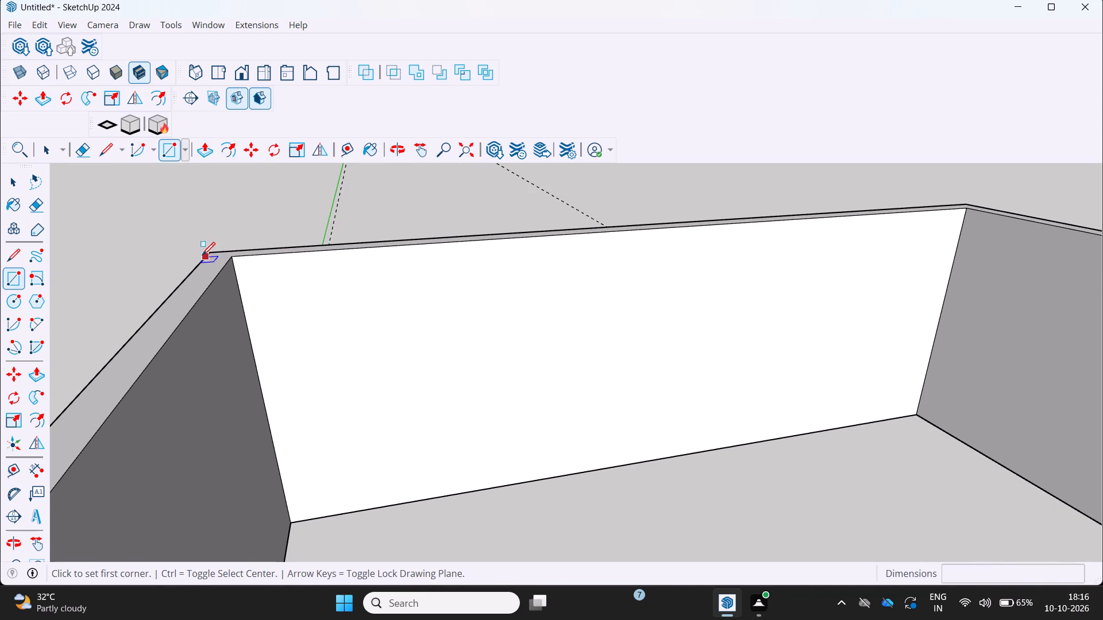
pyautogui.click(205, 257)
pyautogui.scroll(-18, 206, 257)
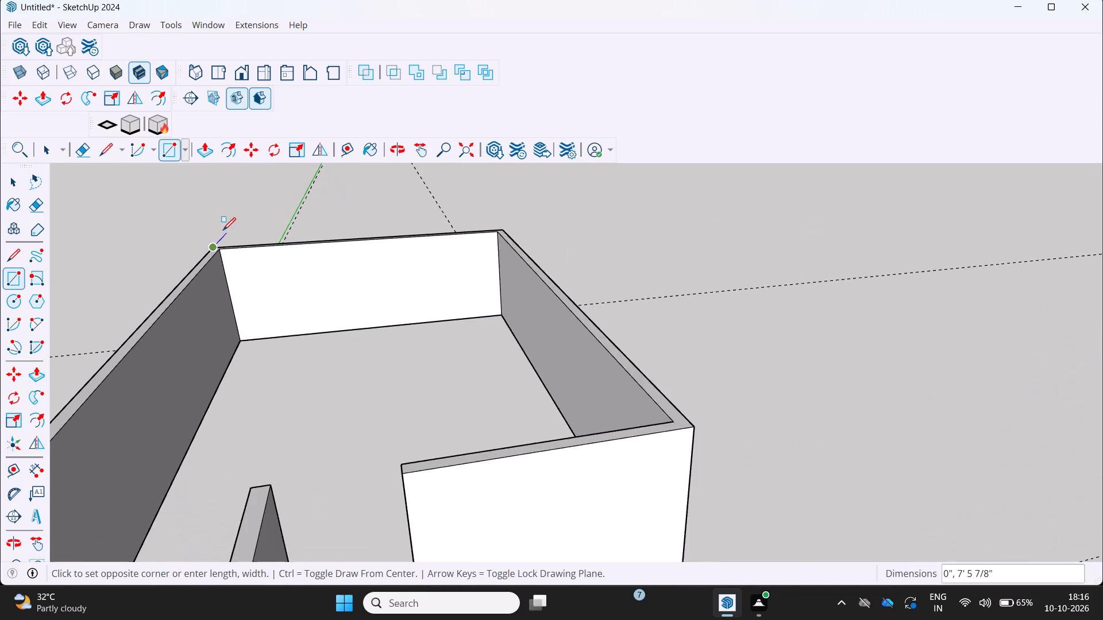
pyautogui.scroll(-4, 223, 230)
pyautogui.scroll(2, 257, 393)
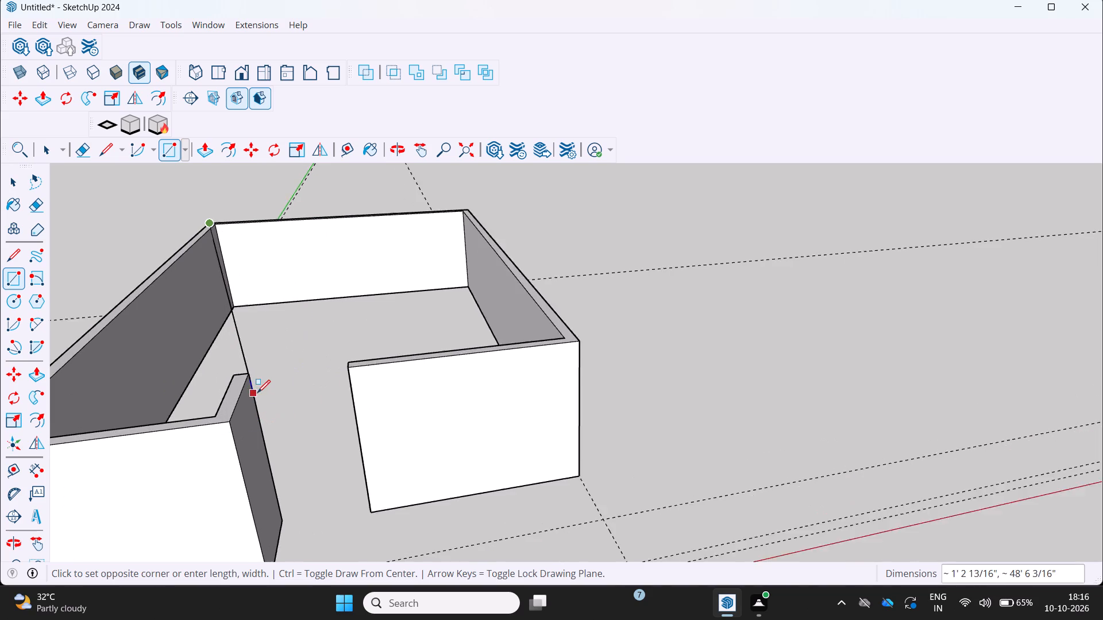
pyautogui.scroll(3, 257, 393)
pyautogui.scroll(-6, 229, 410)
pyautogui.moveTo(237, 373); pyautogui.dragTo(262, 326, button='middle')
pyautogui.scroll(-4, 262, 326)
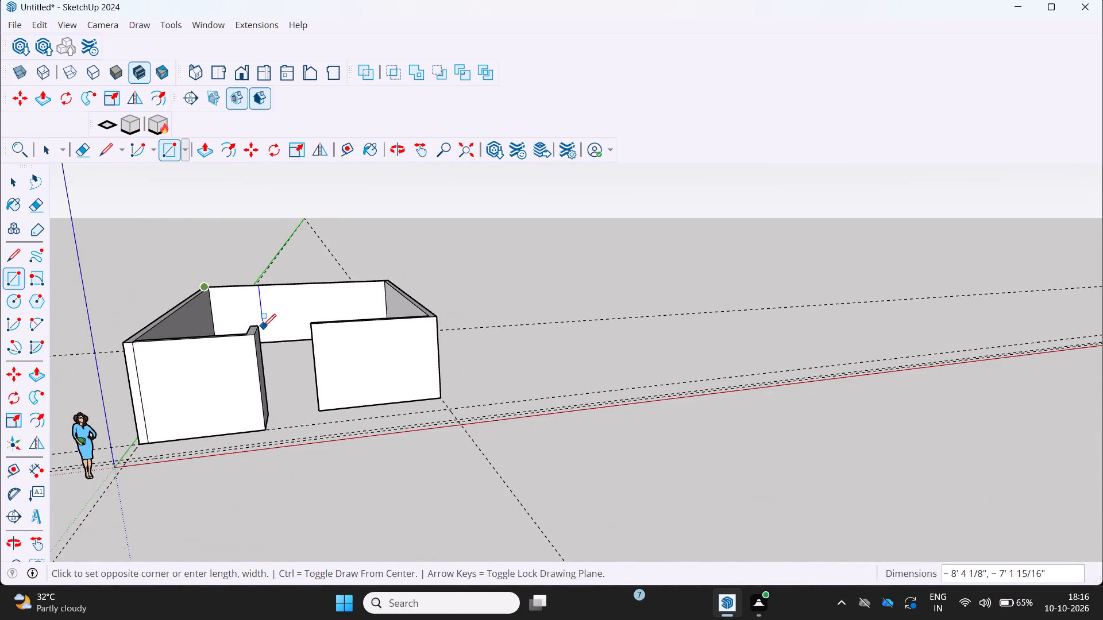
pyautogui.moveTo(220, 358); pyautogui.dragTo(197, 414, button='middle')
pyautogui.scroll(4, 217, 377)
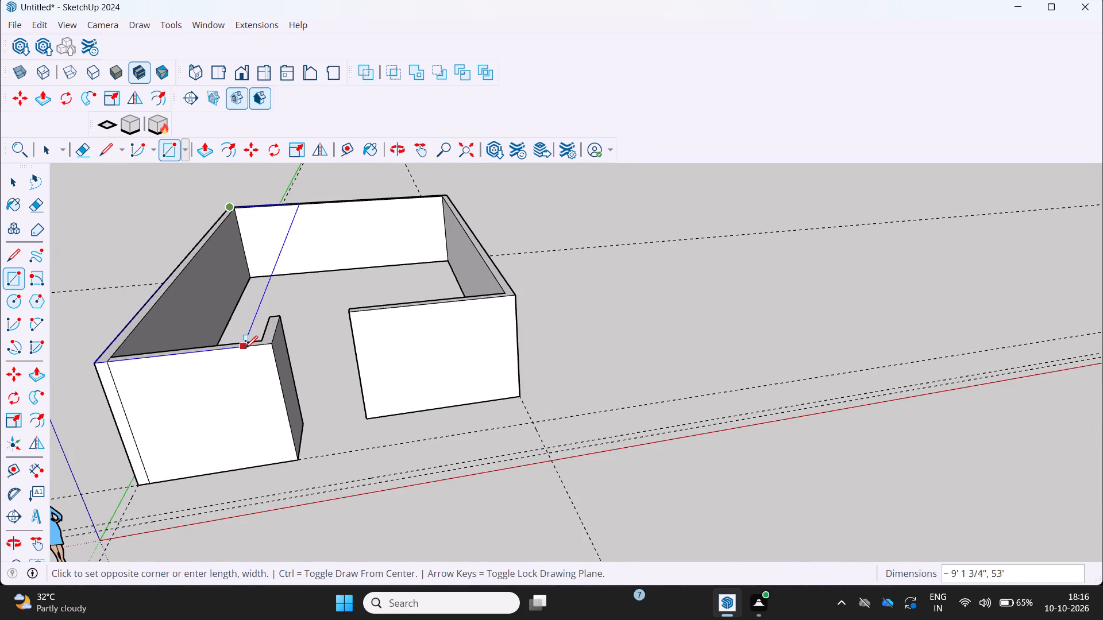
pyautogui.scroll(3, 245, 347)
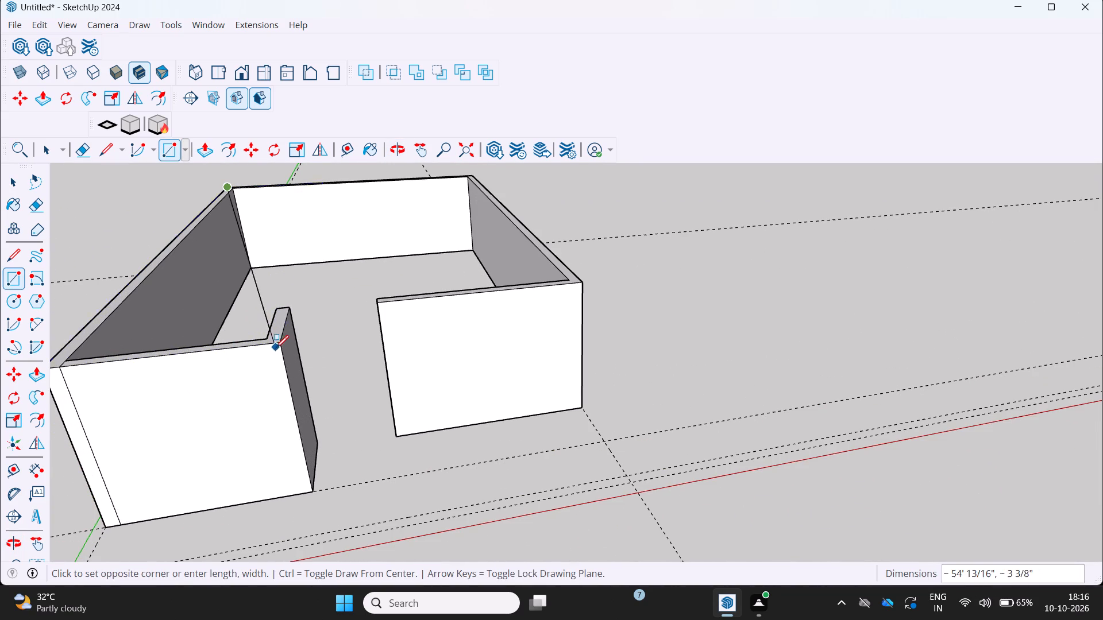
pyautogui.click(280, 340)
# Draw a 47' 3" by 19' rectangle over the remaining open area, from the other rear outer corner to the short return wall's inner end.
pyautogui.moveTo(356, 288); pyautogui.dragTo(351, 303, button='middle')
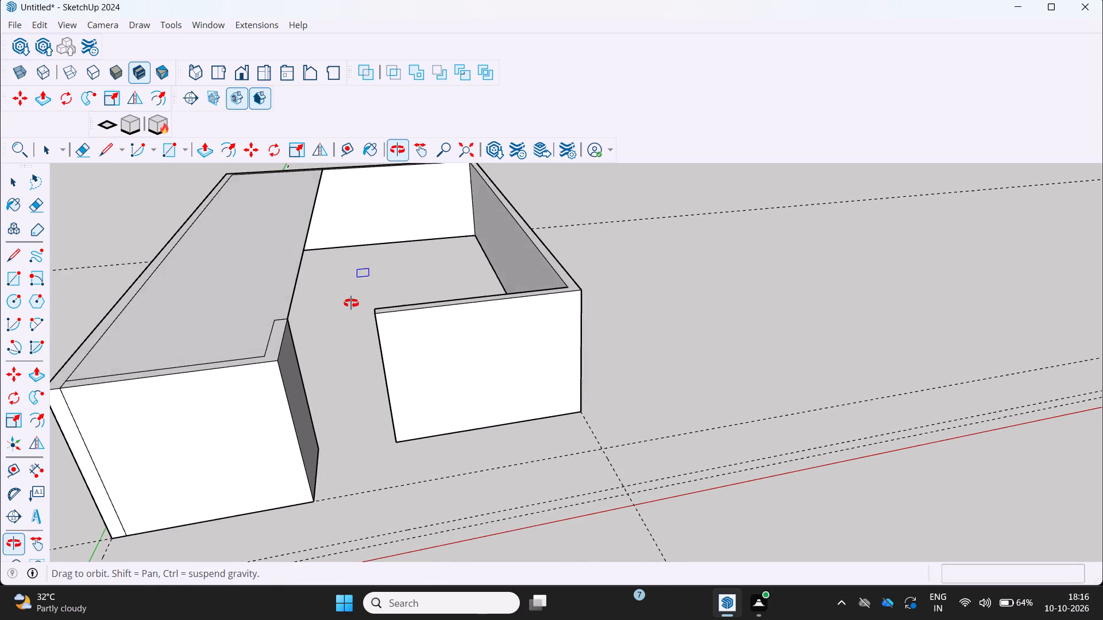
pyautogui.moveTo(351, 303); pyautogui.dragTo(348, 309, button='middle')
pyautogui.scroll(-5, 337, 304)
pyautogui.moveTo(335, 301); pyautogui.dragTo(318, 278, button='middle')
pyautogui.scroll(4, 318, 277)
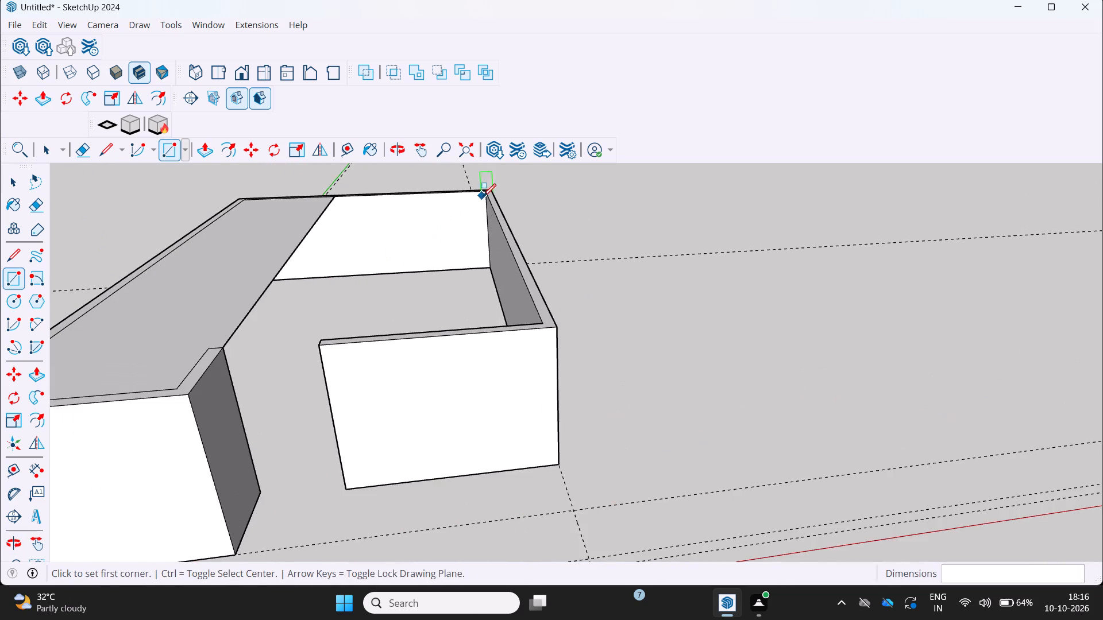
pyautogui.moveTo(484, 196); pyautogui.dragTo(465, 225, button='middle')
pyautogui.scroll(-5, 464, 214)
pyautogui.moveTo(483, 206); pyautogui.dragTo(441, 168, button='middle')
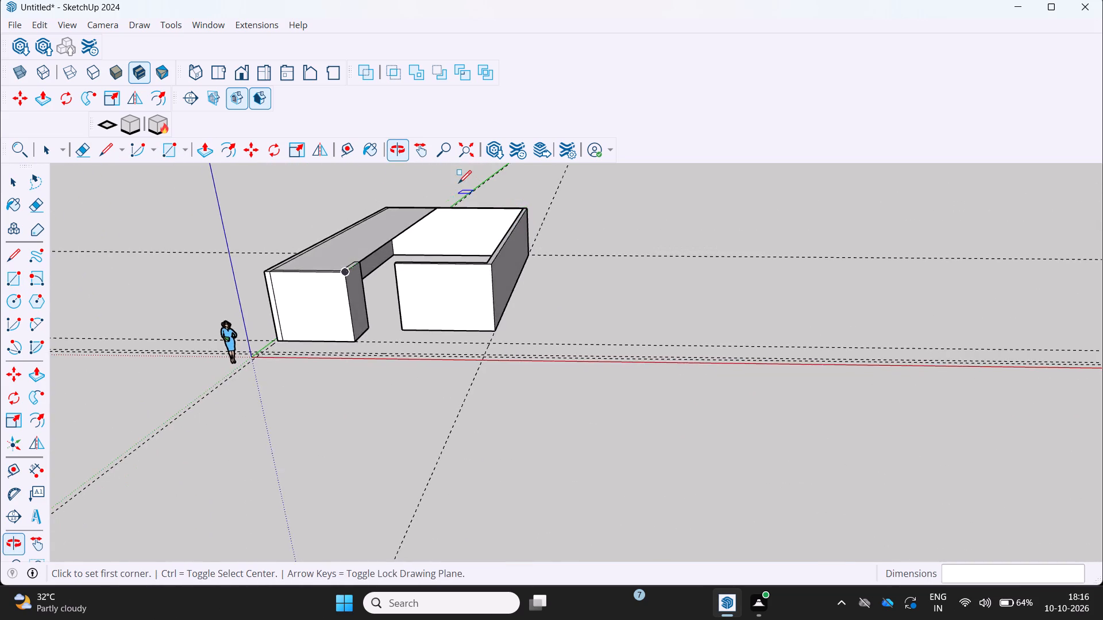
pyautogui.scroll(13, 458, 183)
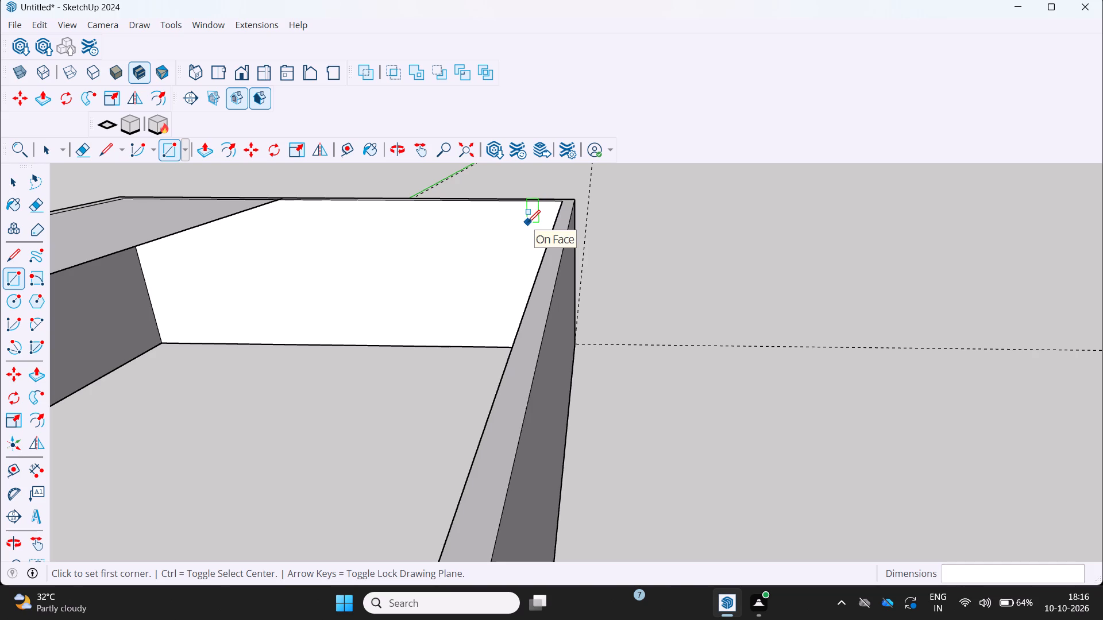
pyautogui.scroll(4, 570, 200)
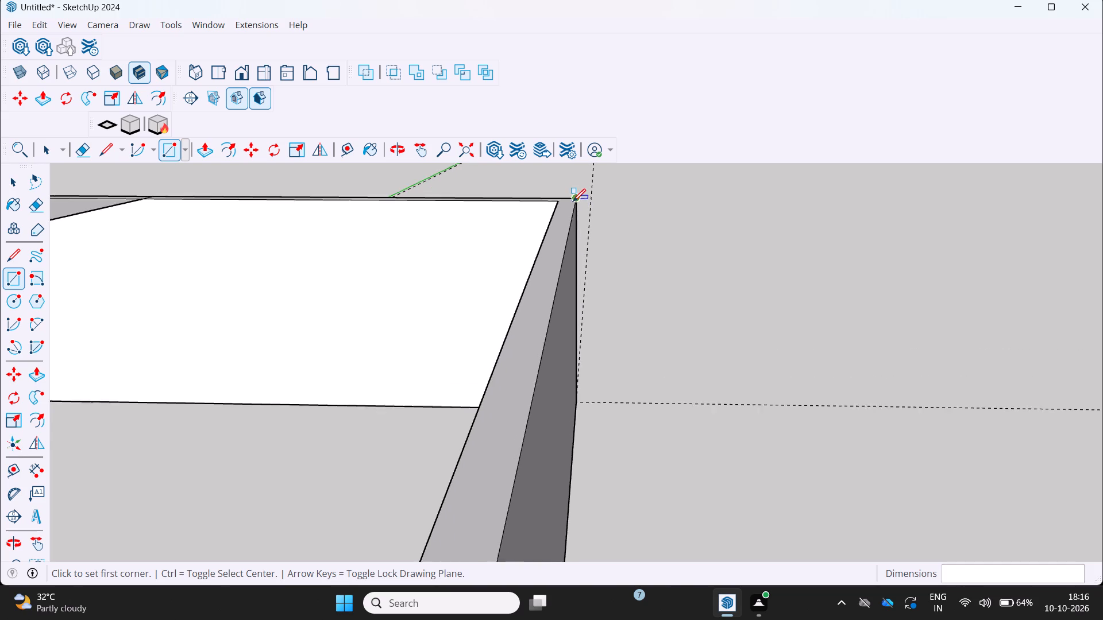
pyautogui.scroll(5, 573, 201)
pyautogui.click(577, 201)
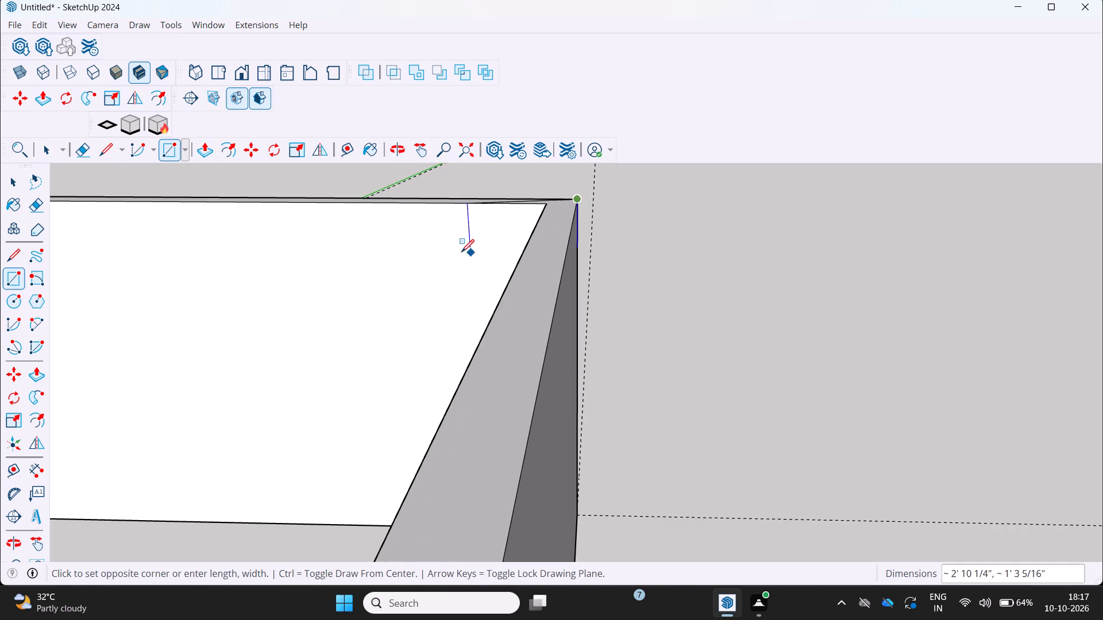
pyautogui.scroll(-20, 458, 250)
pyautogui.moveTo(424, 244); pyautogui.dragTo(371, 247, button='middle')
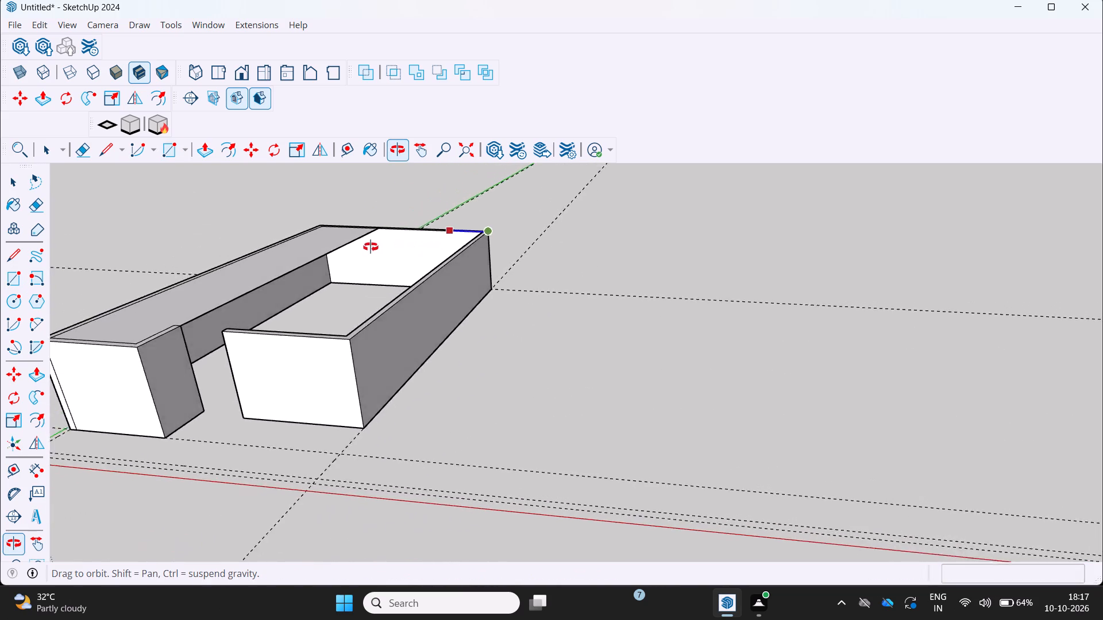
pyautogui.moveTo(371, 247); pyautogui.dragTo(352, 244, button='middle')
pyautogui.moveTo(256, 295); pyautogui.dragTo(404, 305, button='middle')
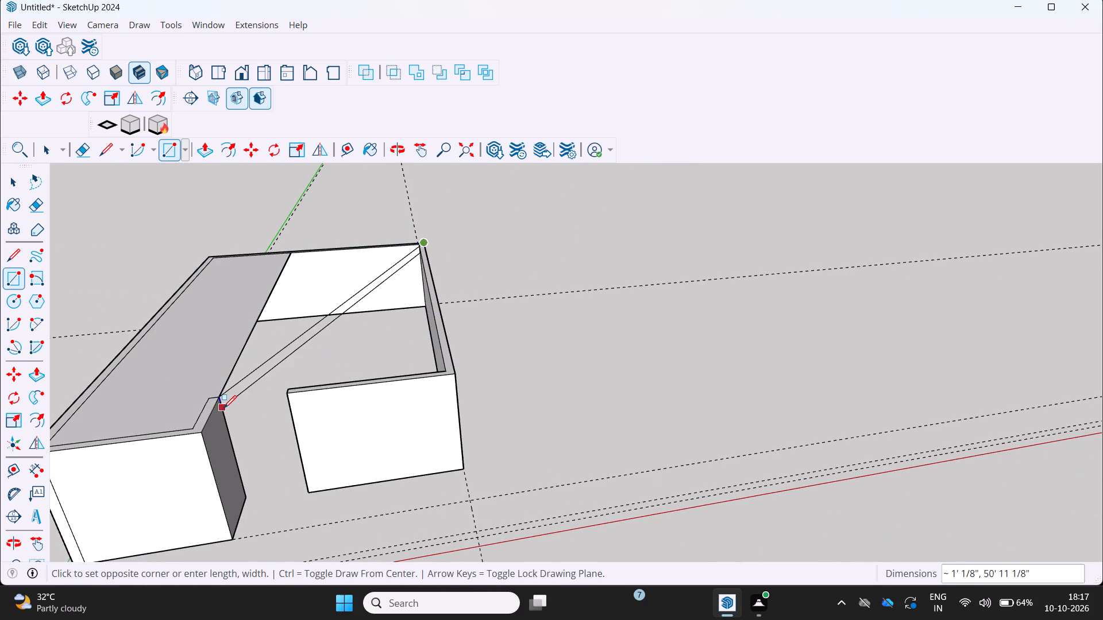
pyautogui.scroll(2, 217, 400)
pyautogui.click(218, 400)
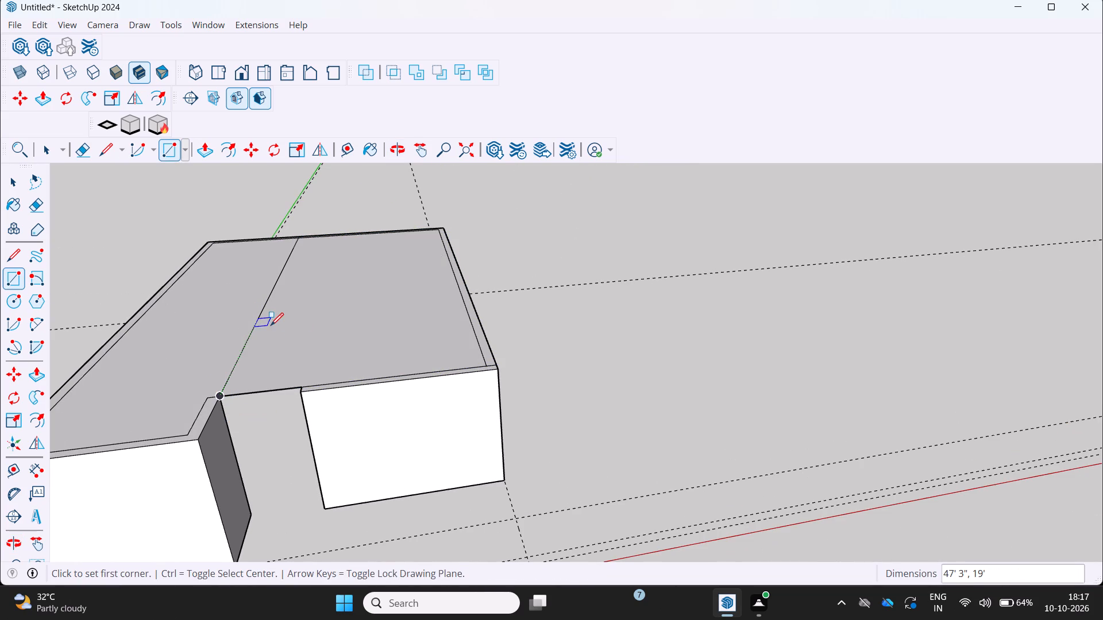
# Erase the dividing edge between the two roof rectangles to merge them into one face.
pyautogui.press('space')
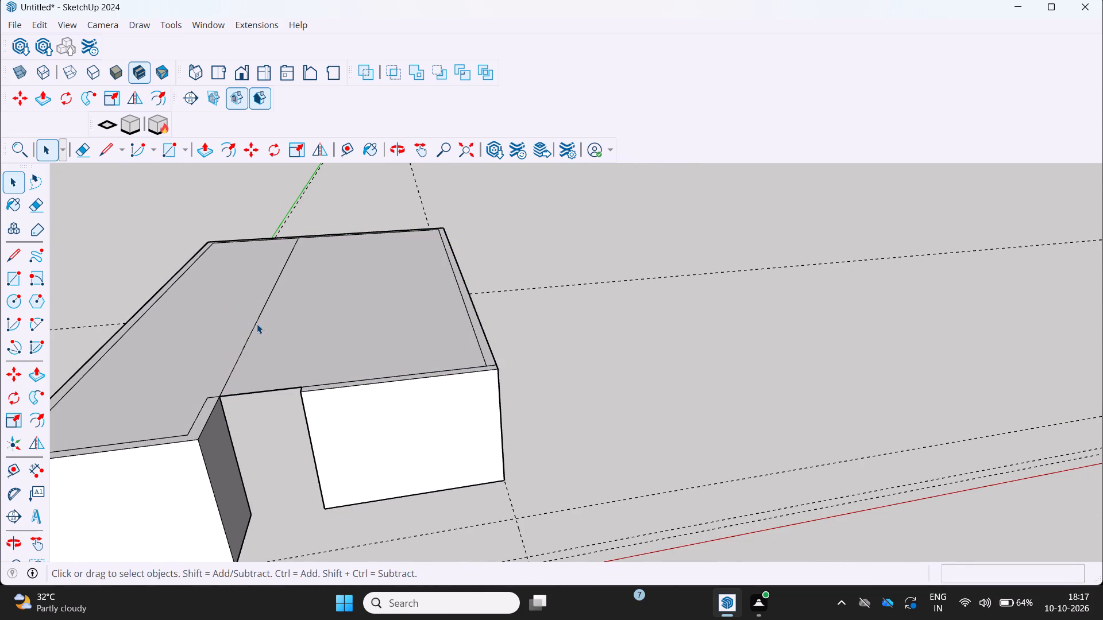
pyautogui.press('e')
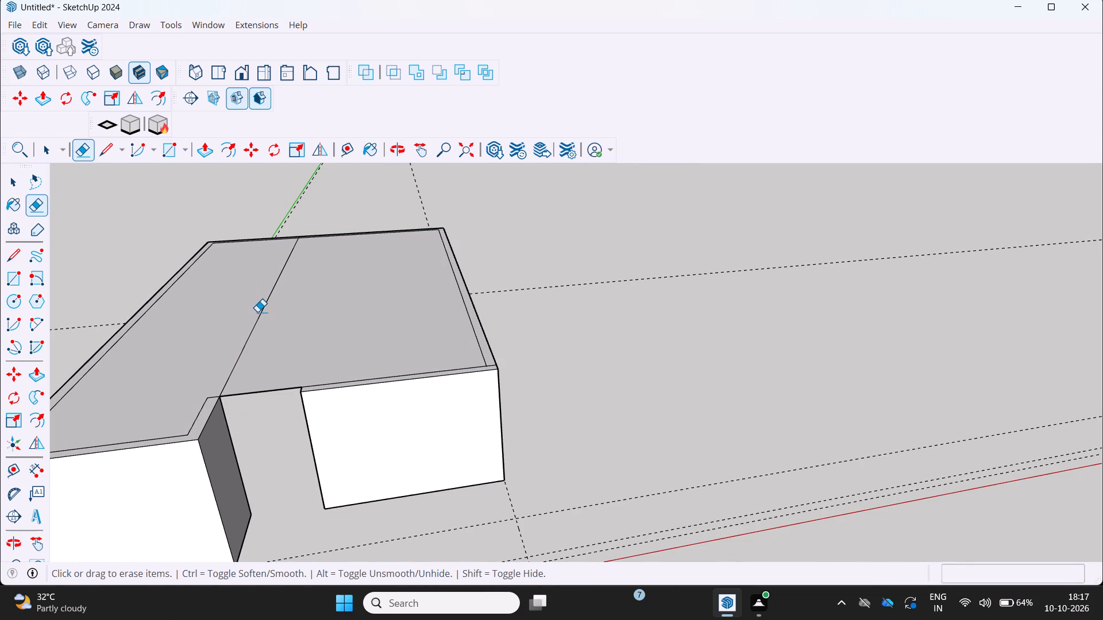
pyautogui.click(261, 319)
# Push/Pull the merged roof face up 6" to form the slab.
pyautogui.press('p')
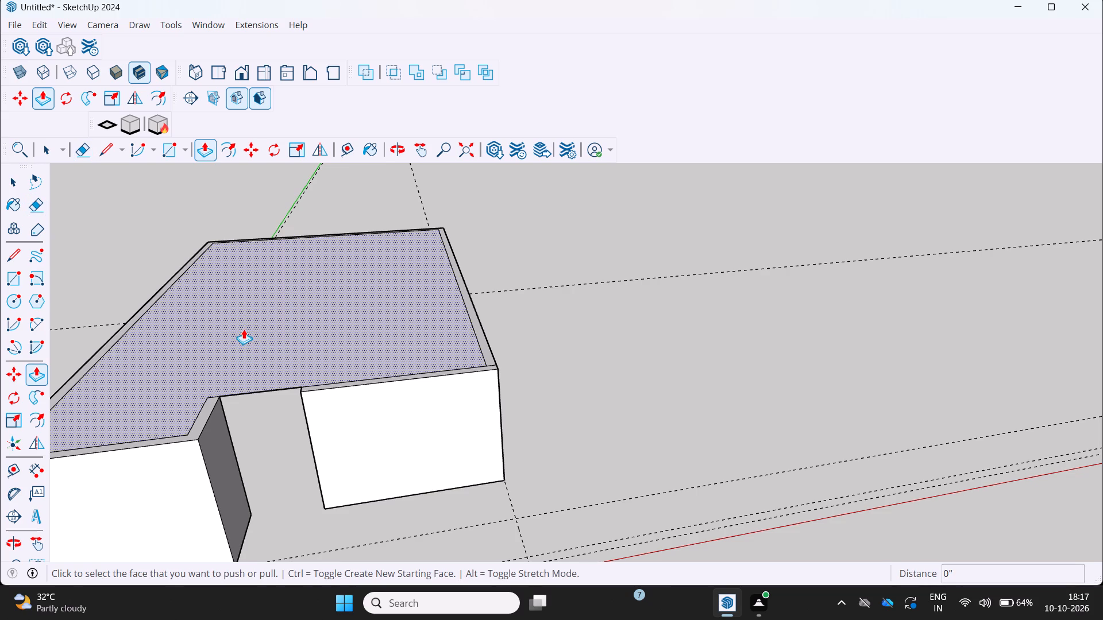
pyautogui.click(244, 329)
pyautogui.click(189, 359)
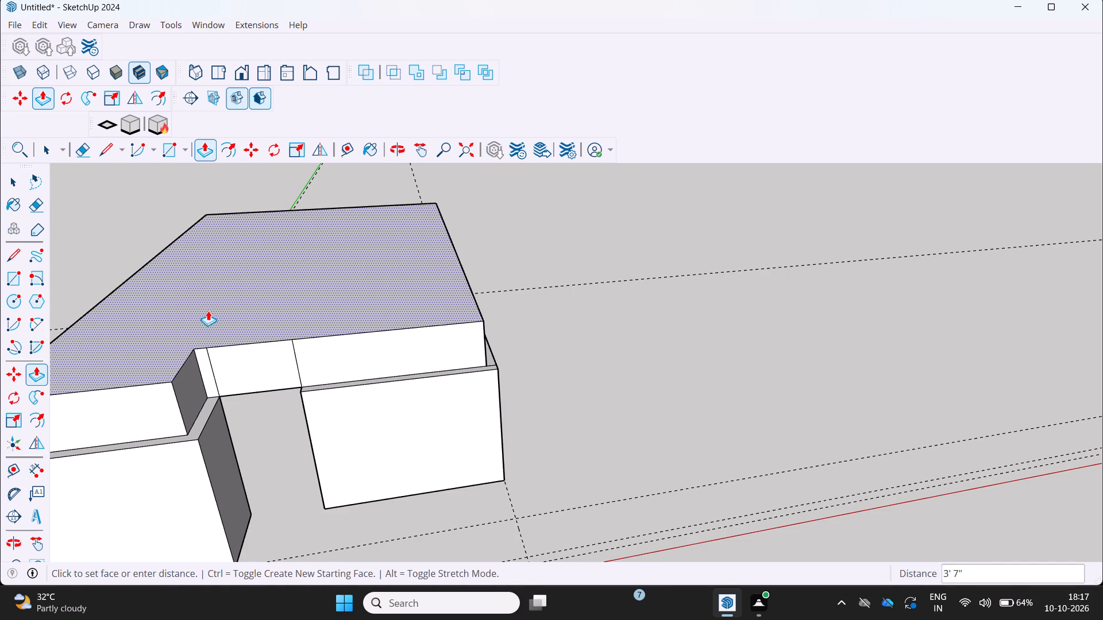
pyautogui.press('6')
pyautogui.press('Return')
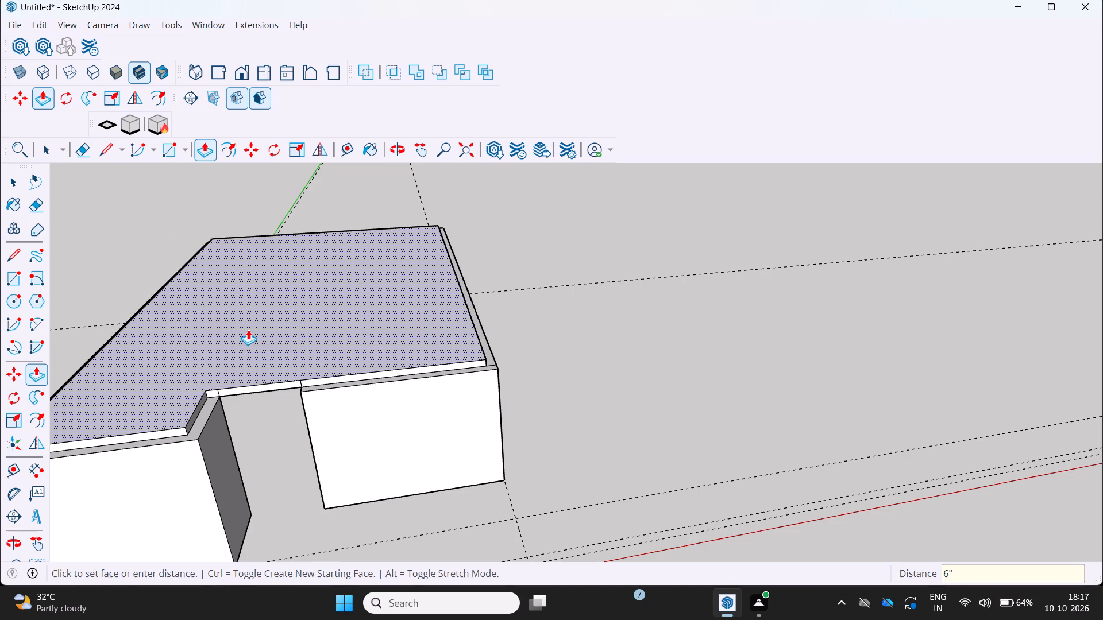
# Extend the slab's side face 9" outward, flush with the long side wall adjoining the recessed front wall.
pyautogui.moveTo(248, 330); pyautogui.dragTo(237, 338, button='middle')
pyautogui.scroll(-3, 176, 373)
pyautogui.moveTo(166, 370); pyautogui.dragTo(157, 367, button='middle')
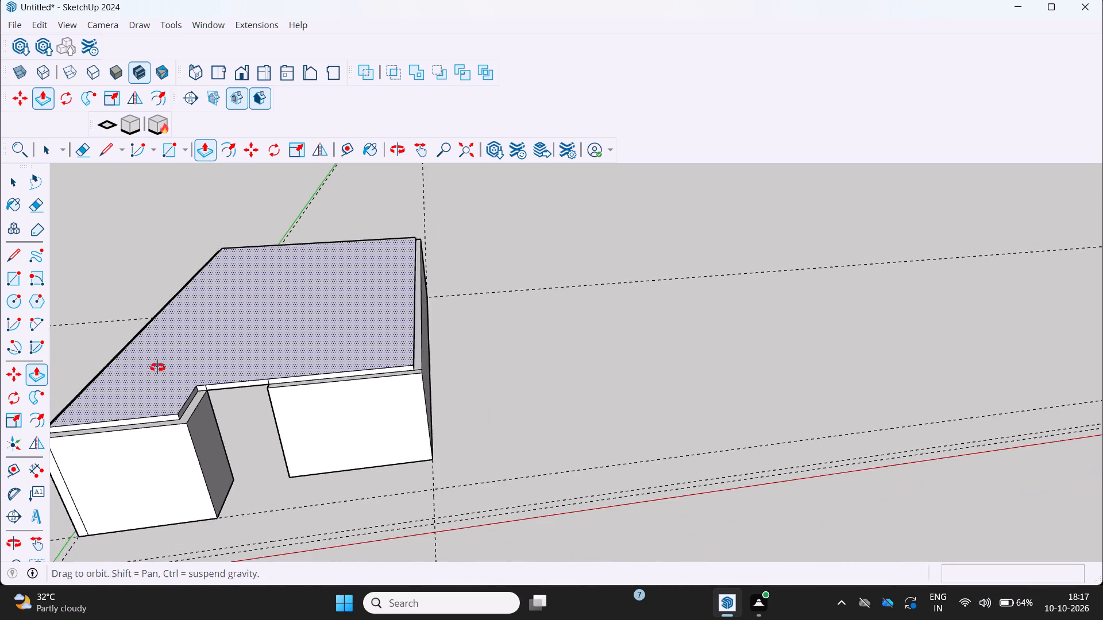
pyautogui.moveTo(157, 367); pyautogui.dragTo(135, 354, button='middle')
pyautogui.scroll(4, 384, 422)
pyautogui.press('space')
pyautogui.scroll(3, 426, 294)
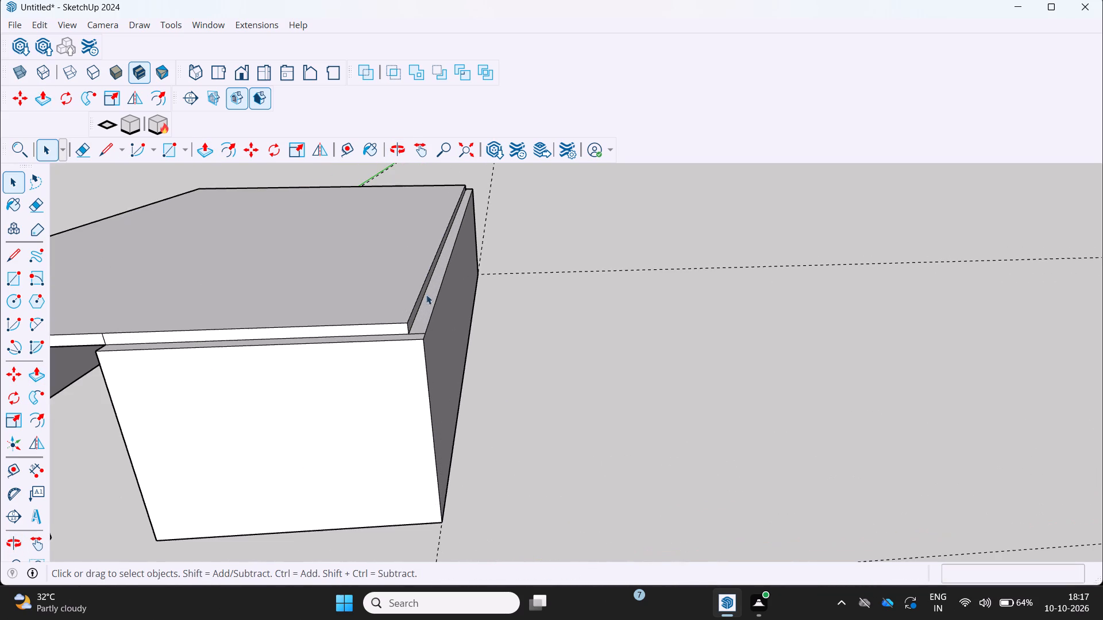
pyautogui.press('p')
pyautogui.scroll(5, 433, 297)
pyautogui.moveTo(385, 289); pyautogui.dragTo(365, 281, button='middle')
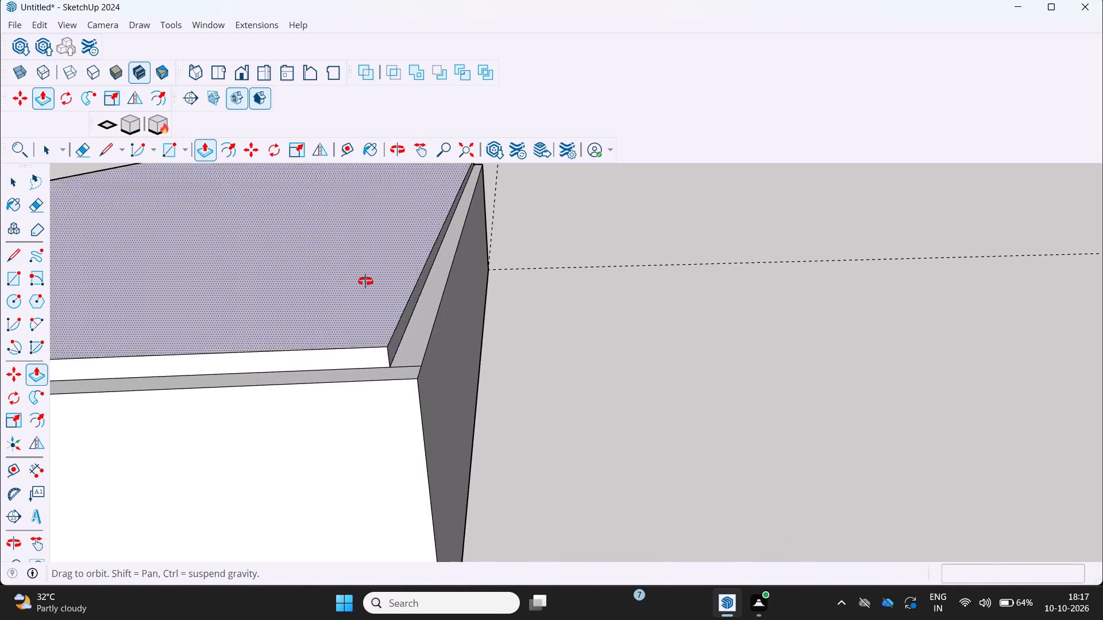
pyautogui.moveTo(365, 281); pyautogui.dragTo(352, 276, button='middle')
pyautogui.scroll(1, 488, 336)
pyautogui.click(429, 300)
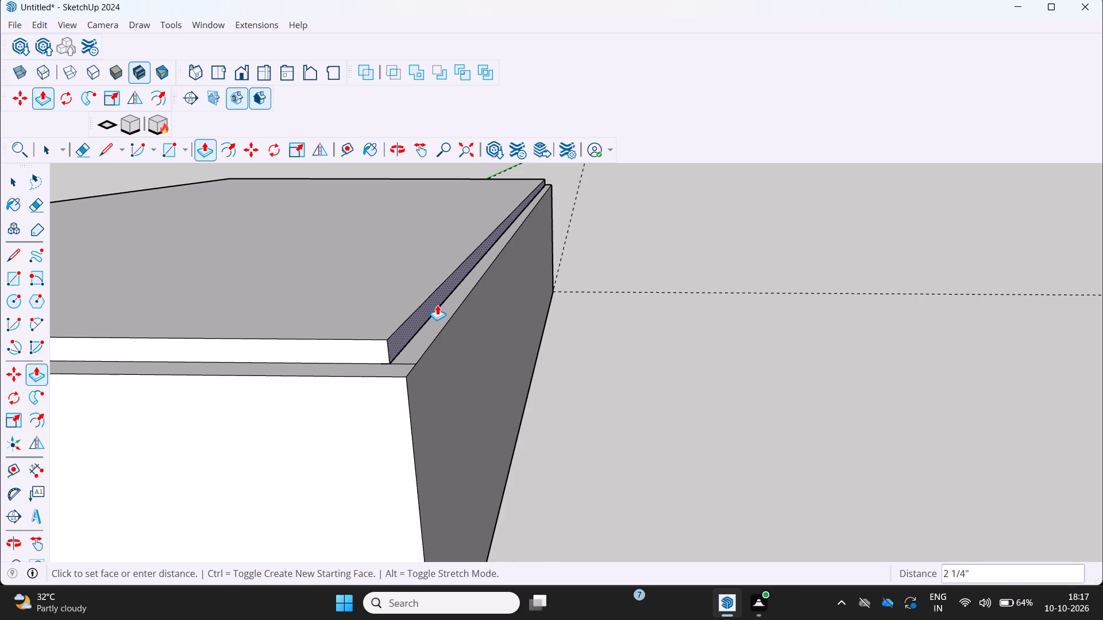
pyautogui.click(452, 317)
# Extend the slab's front face 9" over the recessed front wall, flush with its outer face.
pyautogui.scroll(-4, 393, 392)
pyautogui.moveTo(391, 392); pyautogui.dragTo(462, 357, button='middle')
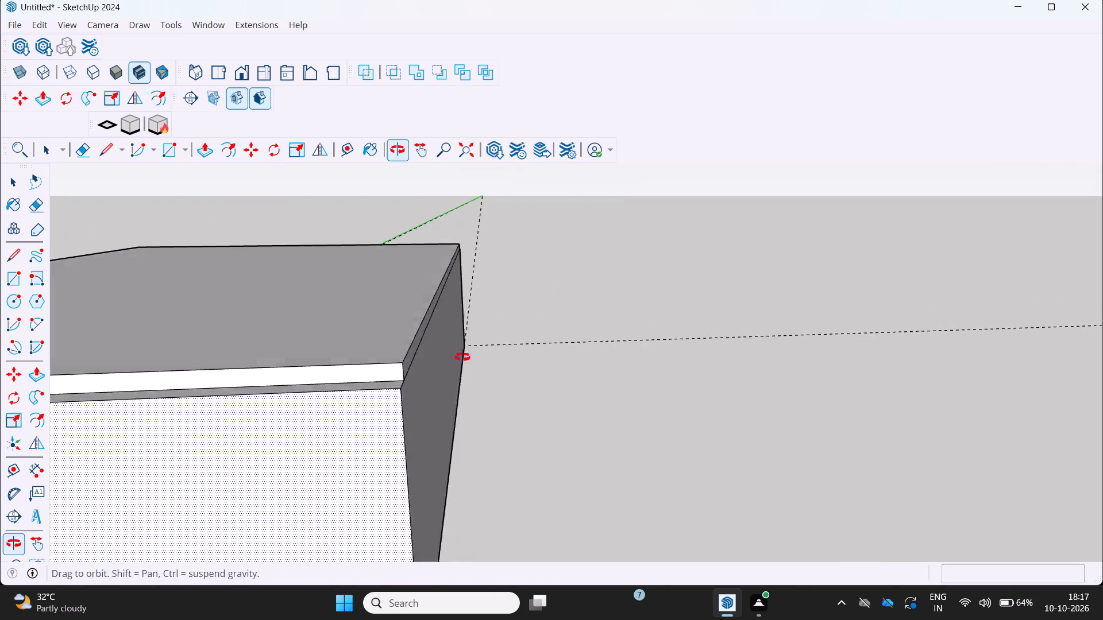
pyautogui.moveTo(462, 357); pyautogui.dragTo(466, 356, button='middle')
pyautogui.scroll(1, 466, 356)
pyautogui.click(342, 382)
pyautogui.click(350, 407)
# Extend the slab's edge face above the return wall 9", flush with the wall's entrance-side face.
pyautogui.scroll(-6, 350, 416)
pyautogui.middleClick(337, 417)
pyautogui.moveTo(335, 417); pyautogui.dragTo(254, 409, button='middle')
pyautogui.scroll(-5, 253, 409)
pyautogui.moveTo(308, 412); pyautogui.dragTo(360, 384, button='middle')
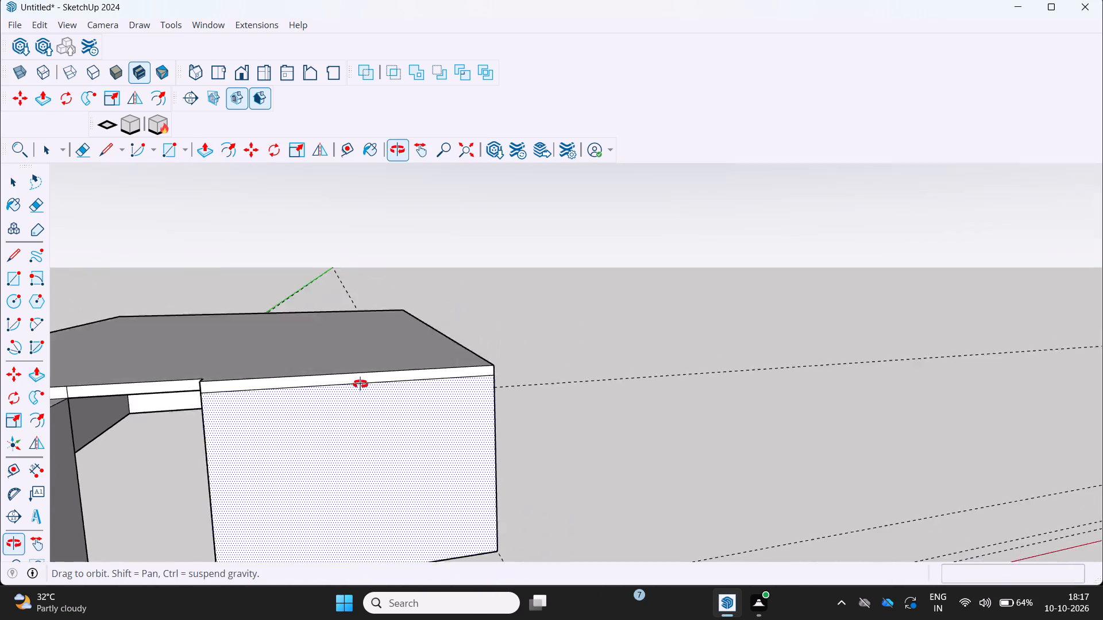
pyautogui.moveTo(360, 384); pyautogui.dragTo(371, 381, button='middle')
pyautogui.scroll(-6, 371, 381)
pyautogui.moveTo(361, 395); pyautogui.dragTo(330, 429, button='middle')
pyautogui.scroll(2, 252, 427)
pyautogui.scroll(1, 171, 399)
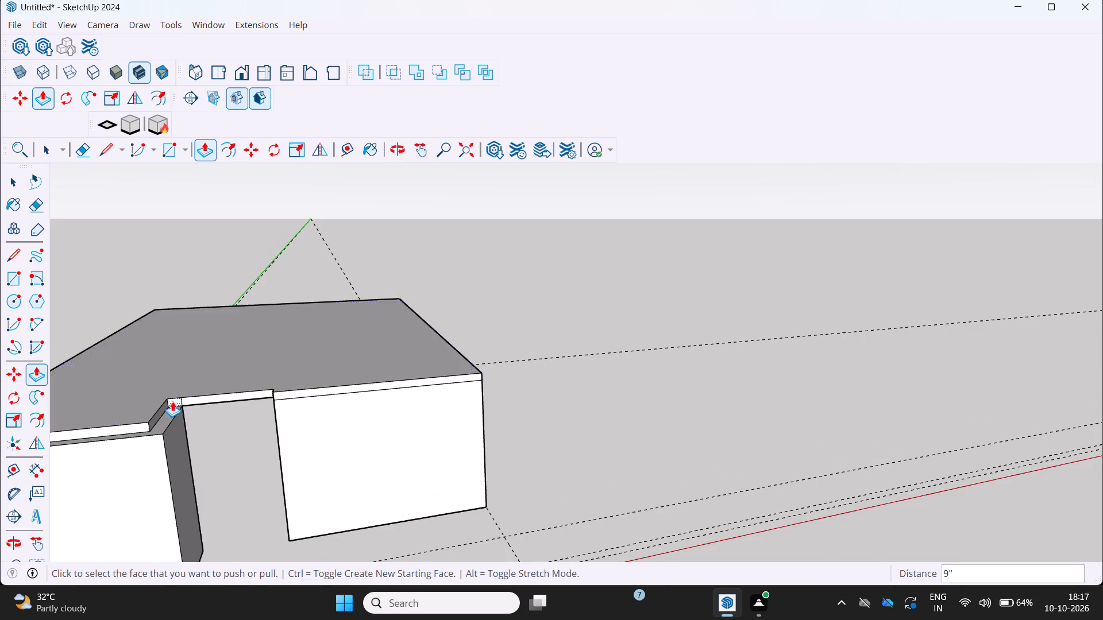
pyautogui.scroll(5, 172, 401)
pyautogui.click(148, 414)
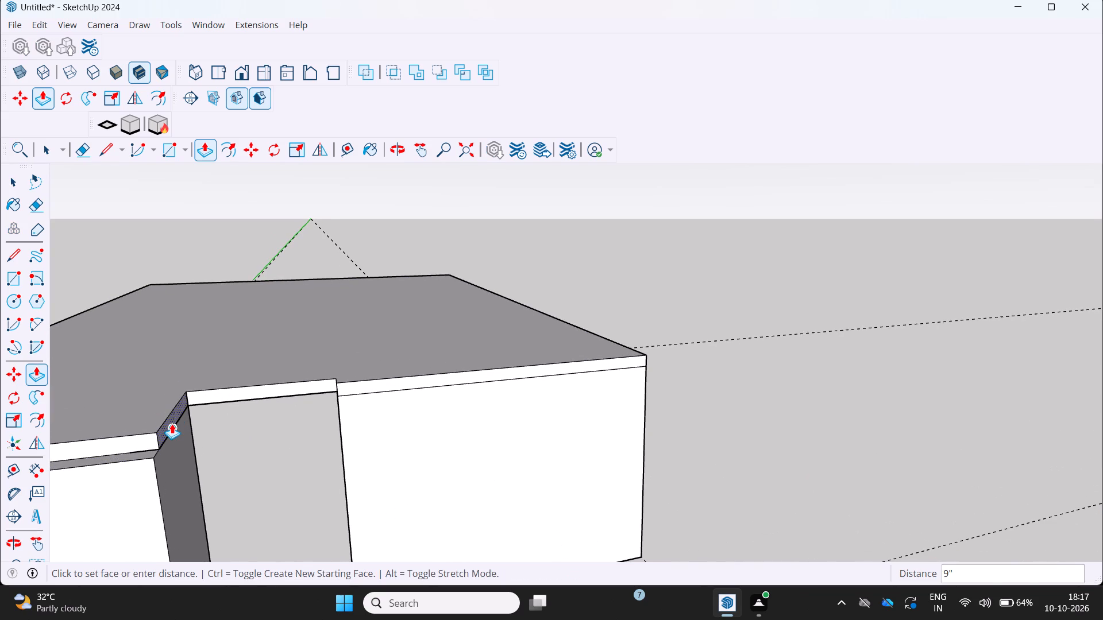
pyautogui.click(172, 424)
# Extend the slab's front face 9" over the projecting front wall, flush with its outer face.
pyautogui.scroll(-4, 213, 435)
pyautogui.moveTo(230, 442); pyautogui.dragTo(165, 432, button='middle')
pyautogui.middleClick(164, 432)
pyautogui.scroll(1, 87, 385)
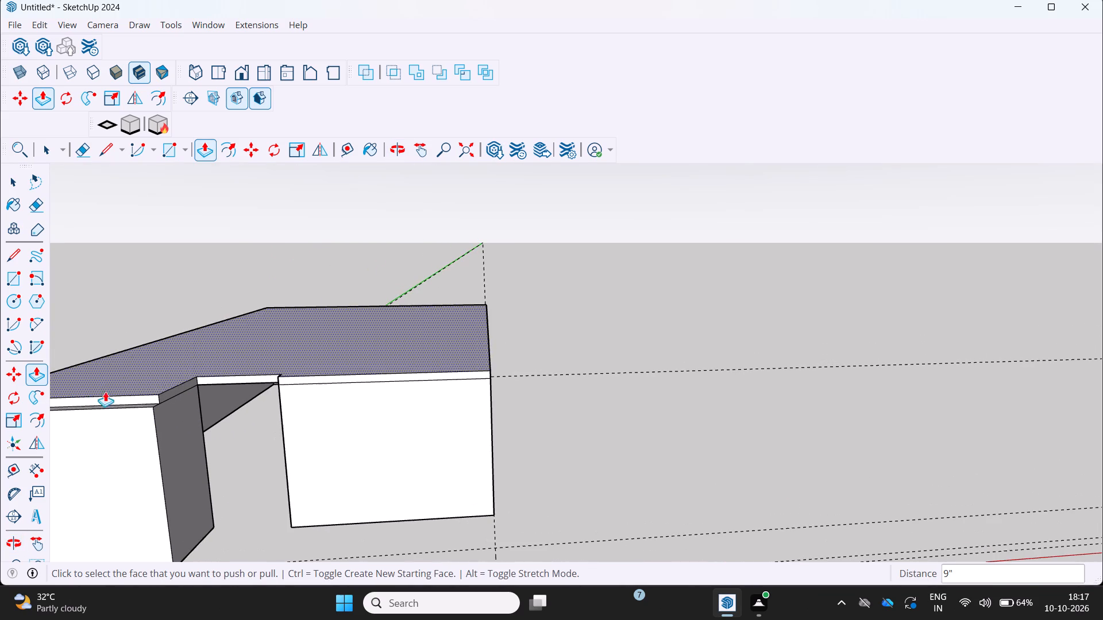
pyautogui.click(117, 397)
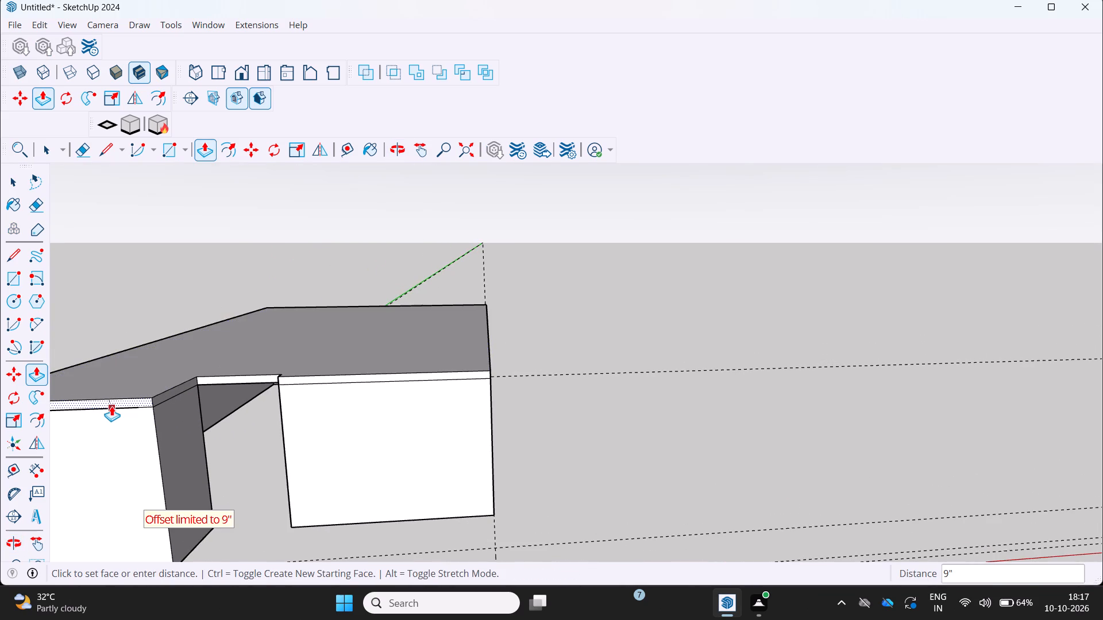
pyautogui.click(111, 407)
# Extend the slab's opposite long side face 9", flush with the outer face of the side wall along the green axis.
pyautogui.scroll(-4, 224, 458)
pyautogui.moveTo(327, 436); pyautogui.dragTo(505, 361, button='middle')
pyautogui.scroll(-4, 514, 372)
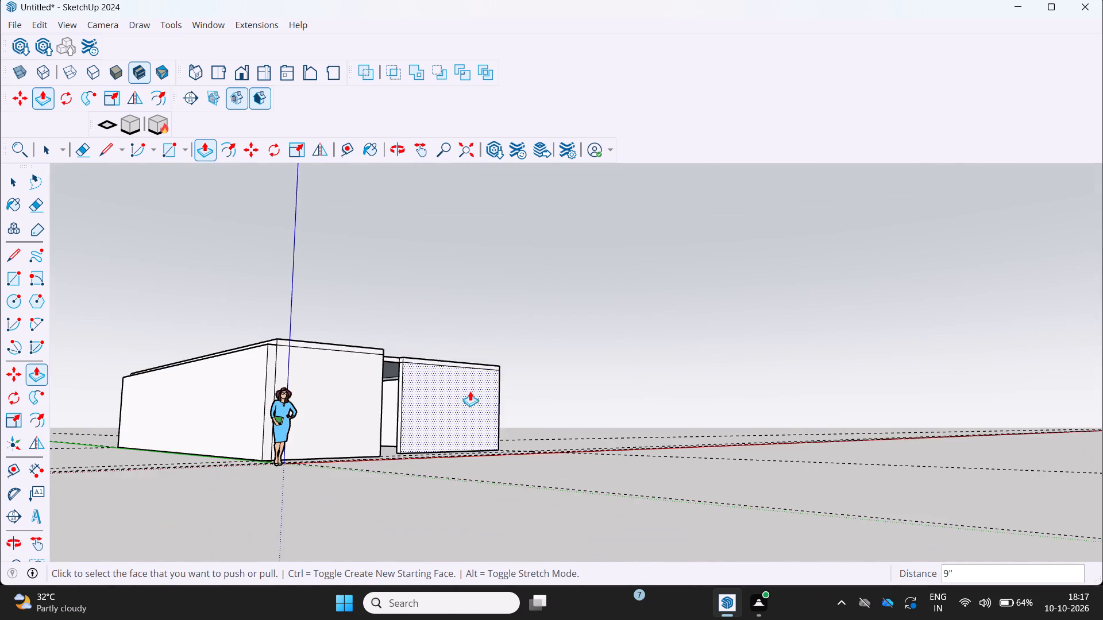
pyautogui.moveTo(470, 392); pyautogui.dragTo(490, 451, button='middle')
pyautogui.scroll(3, 234, 421)
pyautogui.moveTo(257, 389); pyautogui.dragTo(262, 425, button='middle')
pyautogui.scroll(1, 252, 433)
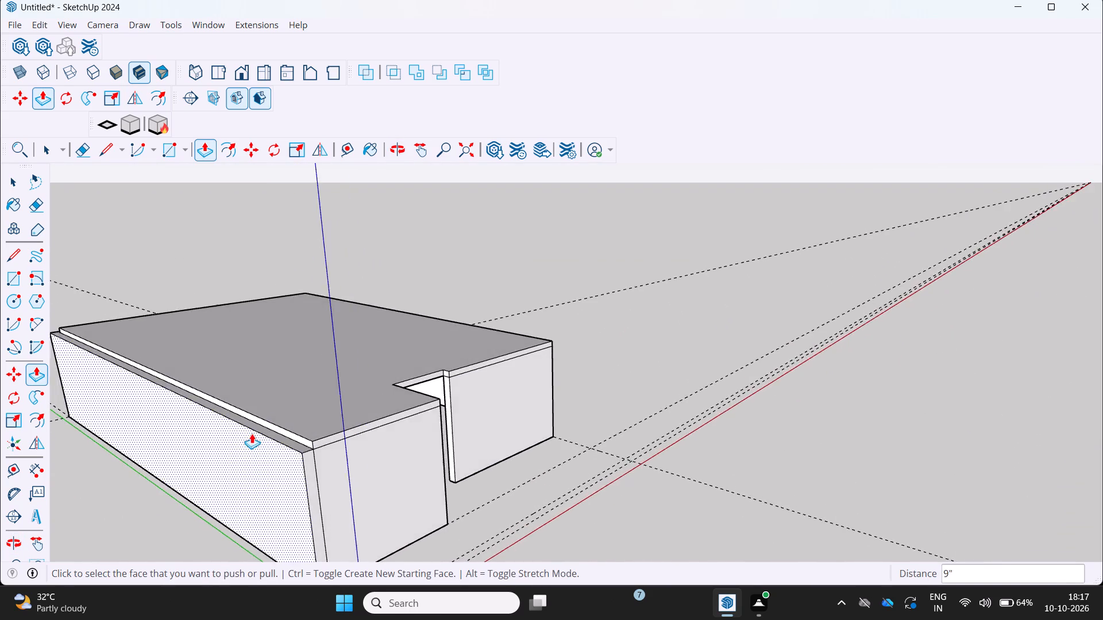
pyautogui.scroll(4, 252, 433)
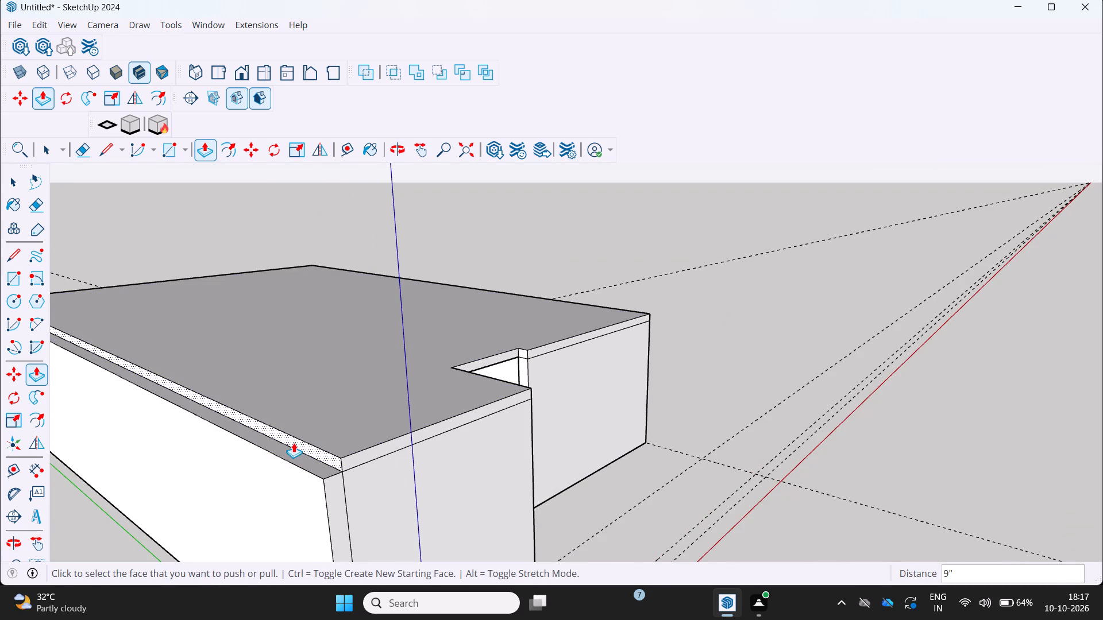
pyautogui.click(294, 443)
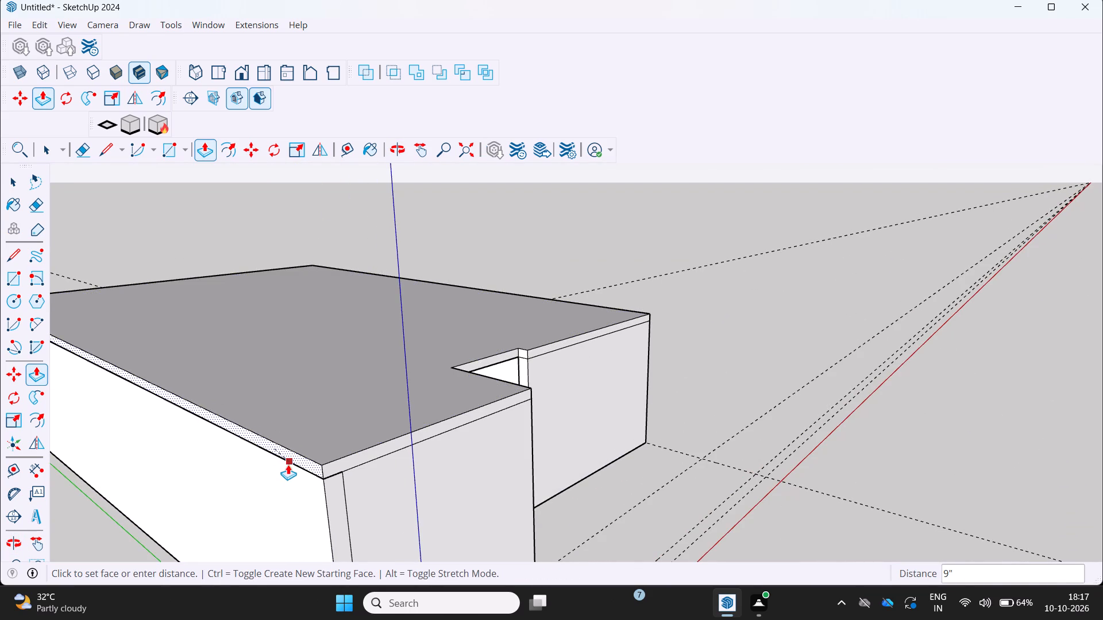
pyautogui.click(288, 464)
# Erase the leftover seam edges on the rear wall top and on the slab's rear face.
pyautogui.scroll(-5, 279, 460)
pyautogui.moveTo(275, 459); pyautogui.dragTo(169, 433, button='middle')
pyautogui.middleClick(167, 432)
pyautogui.scroll(1, 203, 431)
pyautogui.scroll(-2, 308, 452)
pyautogui.moveTo(421, 469); pyautogui.dragTo(386, 475, button='middle')
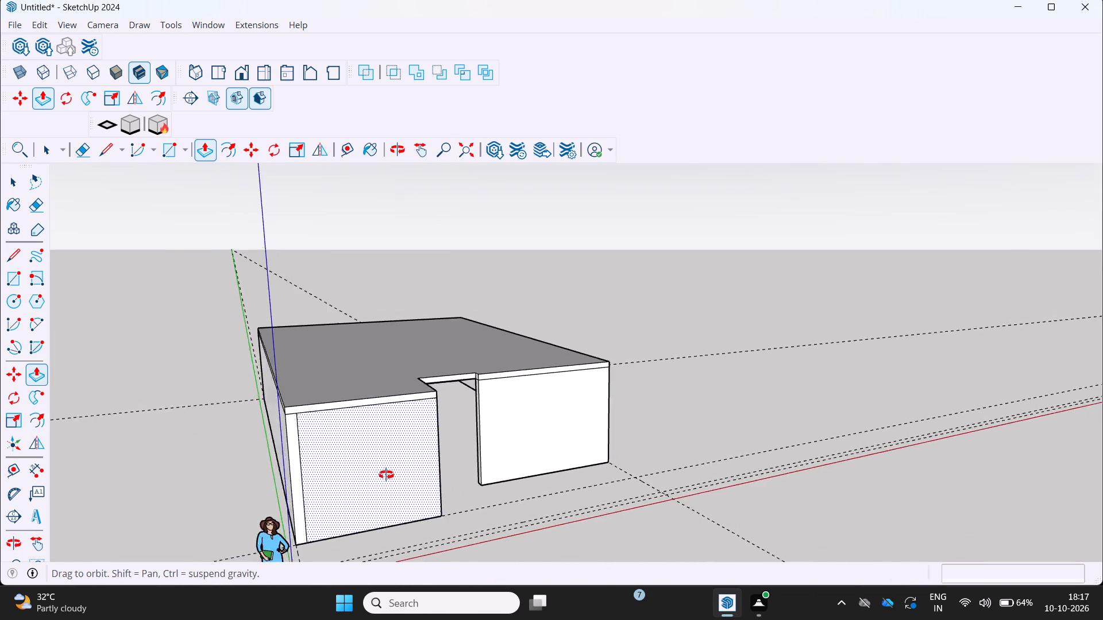
pyautogui.moveTo(386, 475); pyautogui.dragTo(276, 464, button='middle')
pyautogui.moveTo(772, 388); pyautogui.dragTo(579, 414, button='middle')
pyautogui.scroll(-4, 579, 414)
pyautogui.moveTo(784, 378); pyautogui.dragTo(529, 436, button='middle')
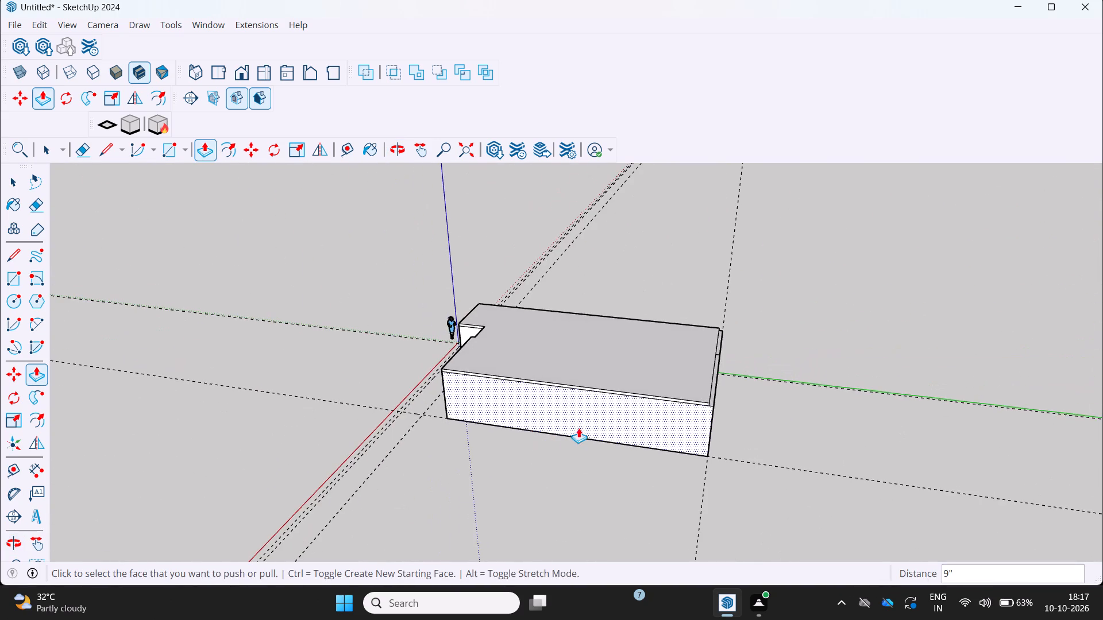
pyautogui.moveTo(776, 398); pyautogui.dragTo(691, 432, button='middle')
pyautogui.scroll(4, 715, 419)
pyautogui.moveTo(718, 418); pyautogui.dragTo(639, 412, button='middle')
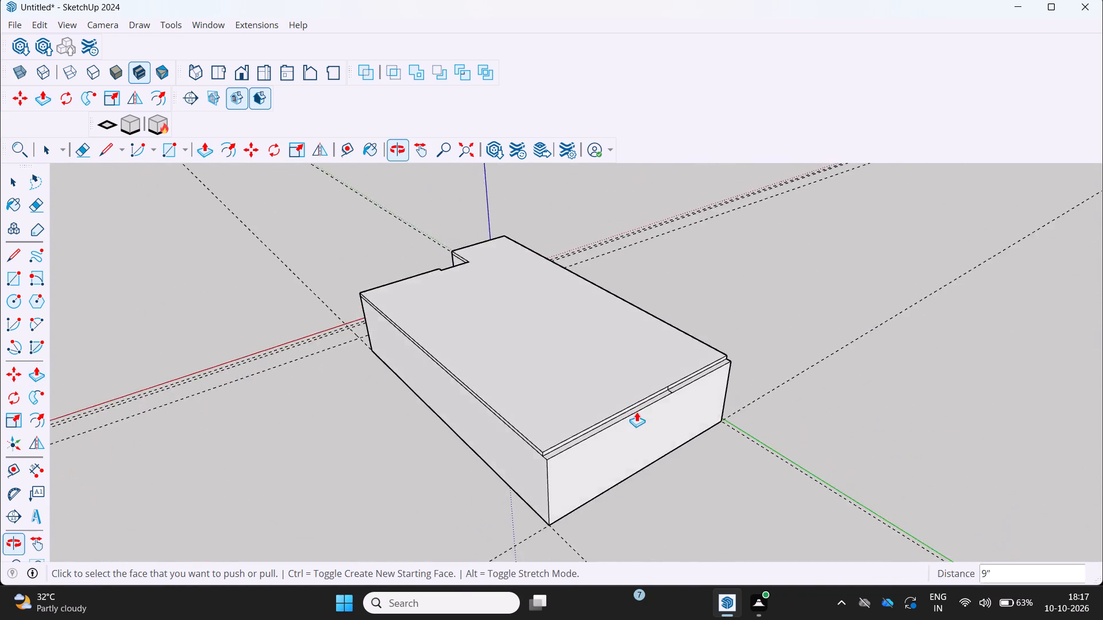
pyautogui.scroll(7, 635, 412)
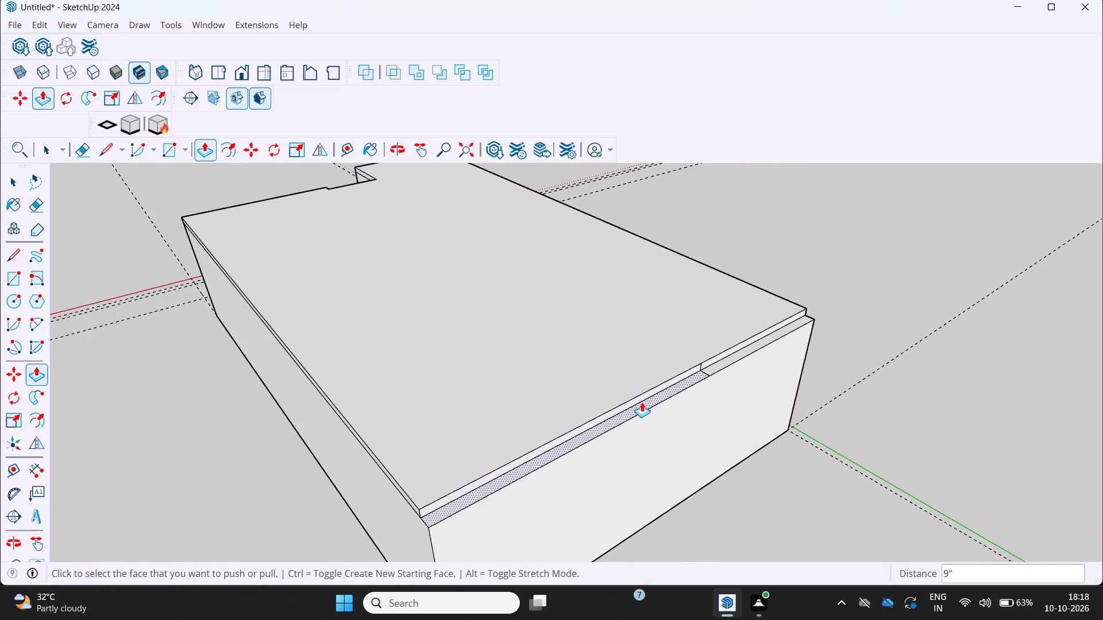
pyautogui.press('Escape')
pyautogui.scroll(2, 715, 371)
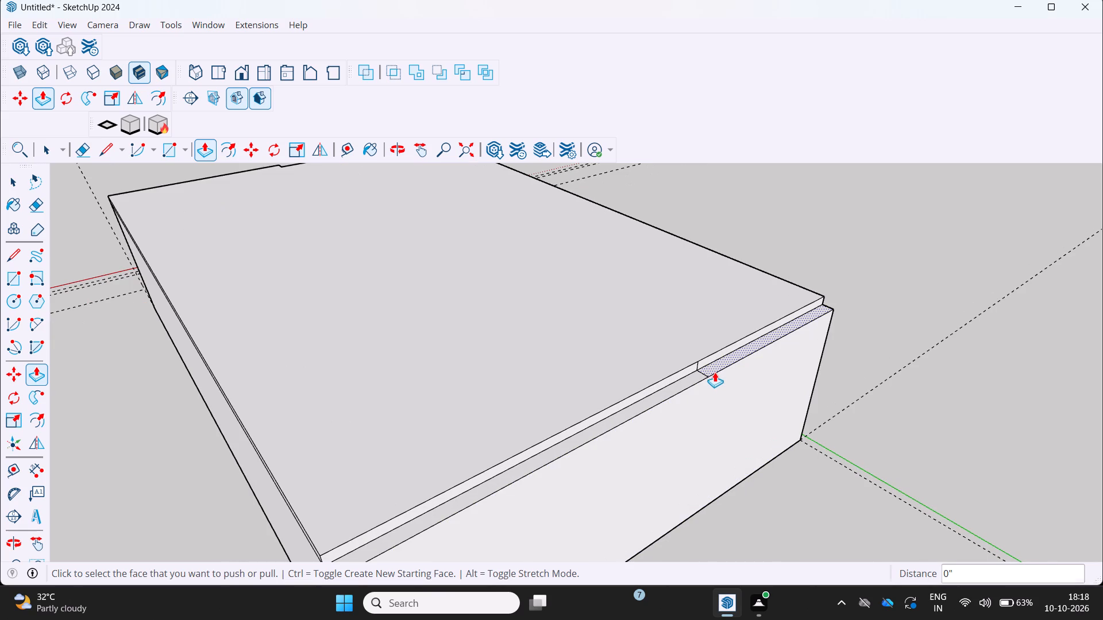
pyautogui.press('e')
pyautogui.scroll(7, 717, 371)
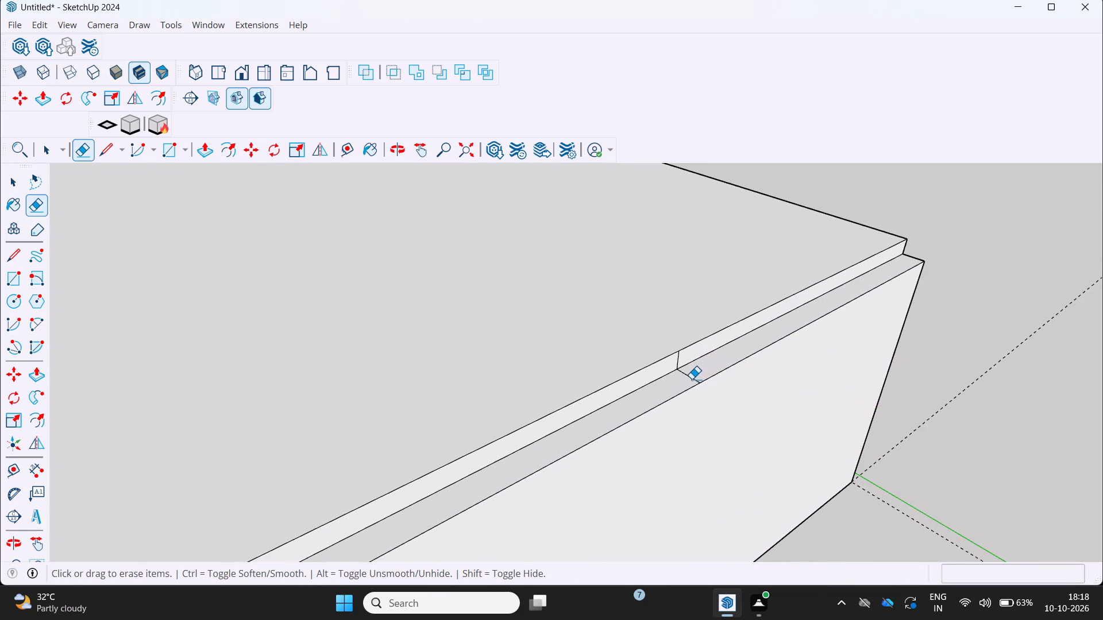
pyautogui.click(692, 379)
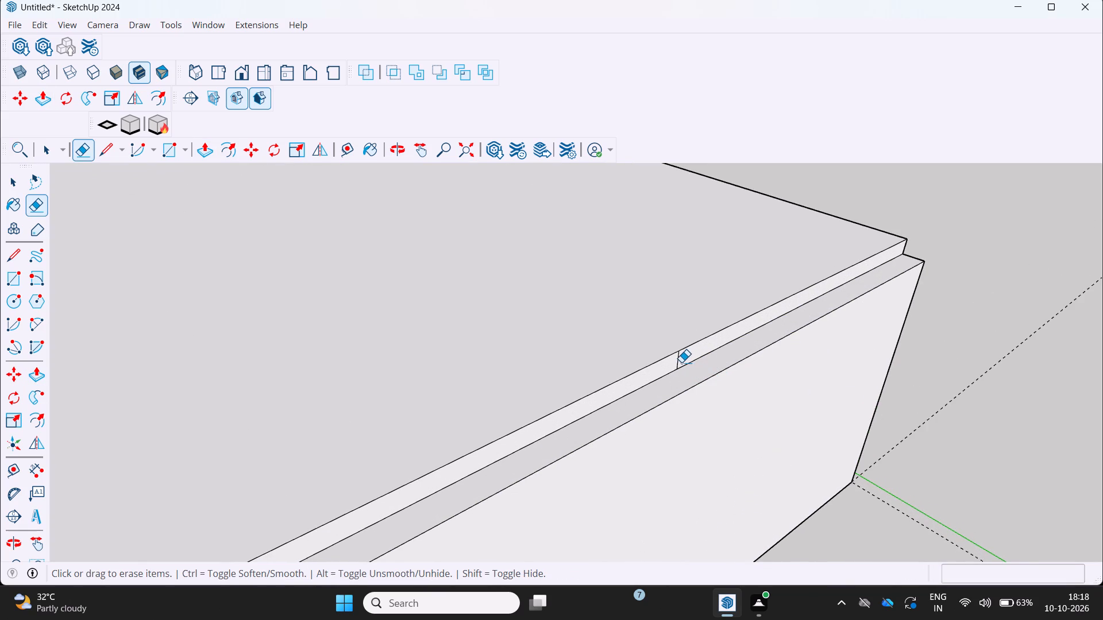
pyautogui.click(681, 362)
pyautogui.click(680, 362)
pyautogui.scroll(8, 686, 363)
pyautogui.click(665, 352)
# Extend the slab's rear face 9" over the rear wall, flush with its outer face.
pyautogui.scroll(-3, 668, 353)
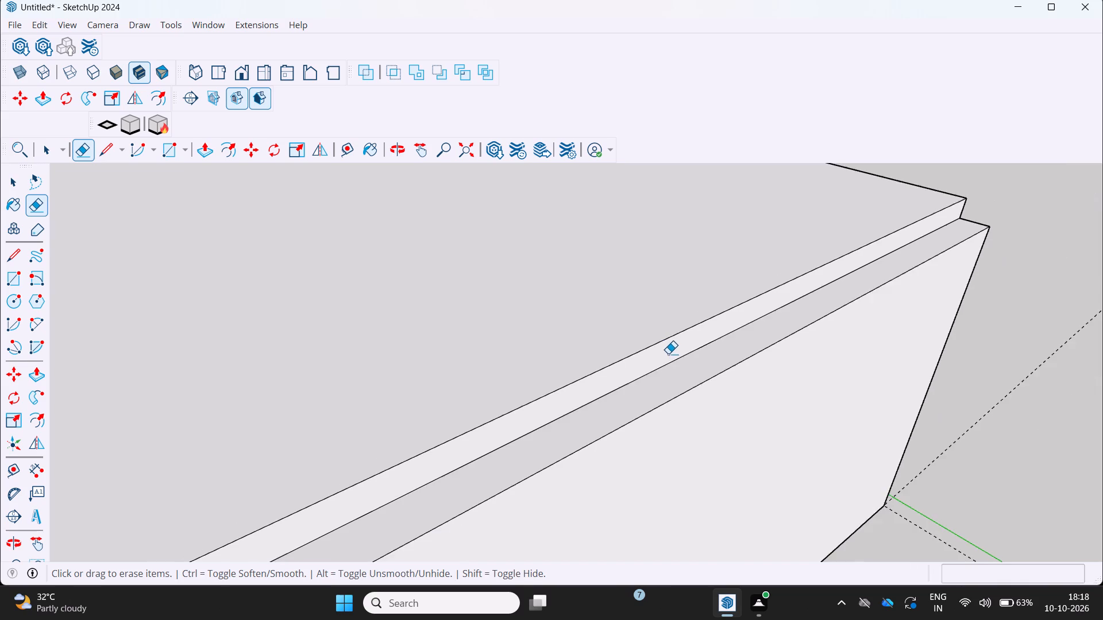
pyautogui.scroll(-6, 668, 354)
pyautogui.moveTo(668, 346); pyautogui.dragTo(741, 358, button='middle')
pyautogui.press('p')
pyautogui.moveTo(718, 348); pyautogui.dragTo(687, 339, button='middle')
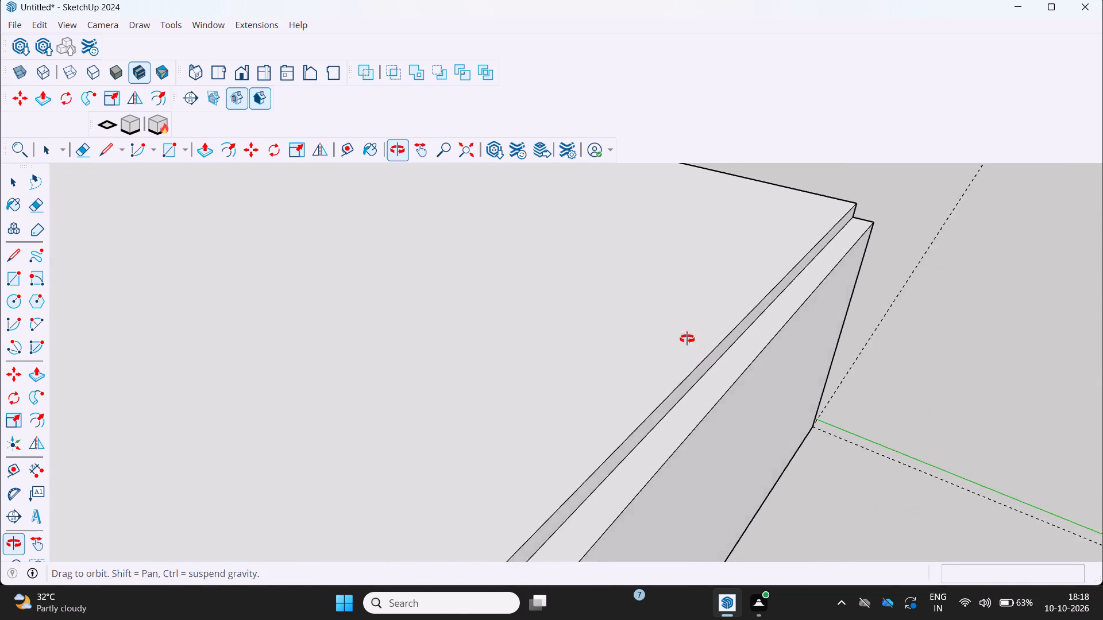
pyautogui.moveTo(687, 339); pyautogui.dragTo(601, 275, button='middle')
pyautogui.scroll(2, 631, 277)
pyautogui.click(605, 242)
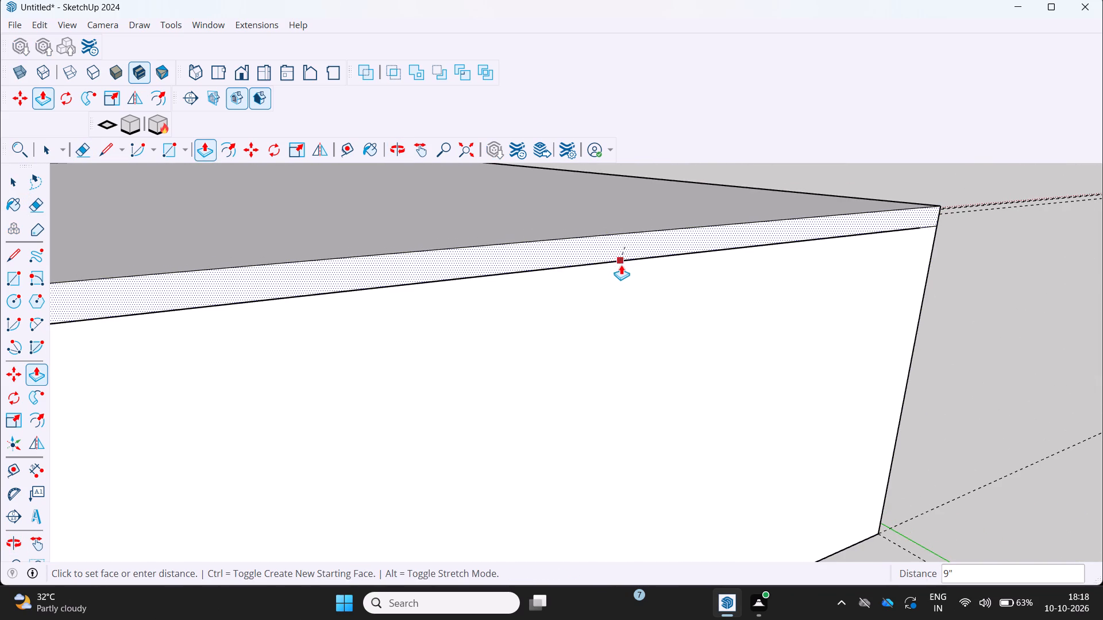
pyautogui.click(621, 265)
# Inspect the extended roof slab from the rear, along the long side and from the front of the house.
pyautogui.scroll(-5, 766, 362)
pyautogui.moveTo(757, 358); pyautogui.dragTo(1047, 297, button='middle')
pyautogui.scroll(-1, 759, 359)
pyautogui.scroll(-2, 919, 344)
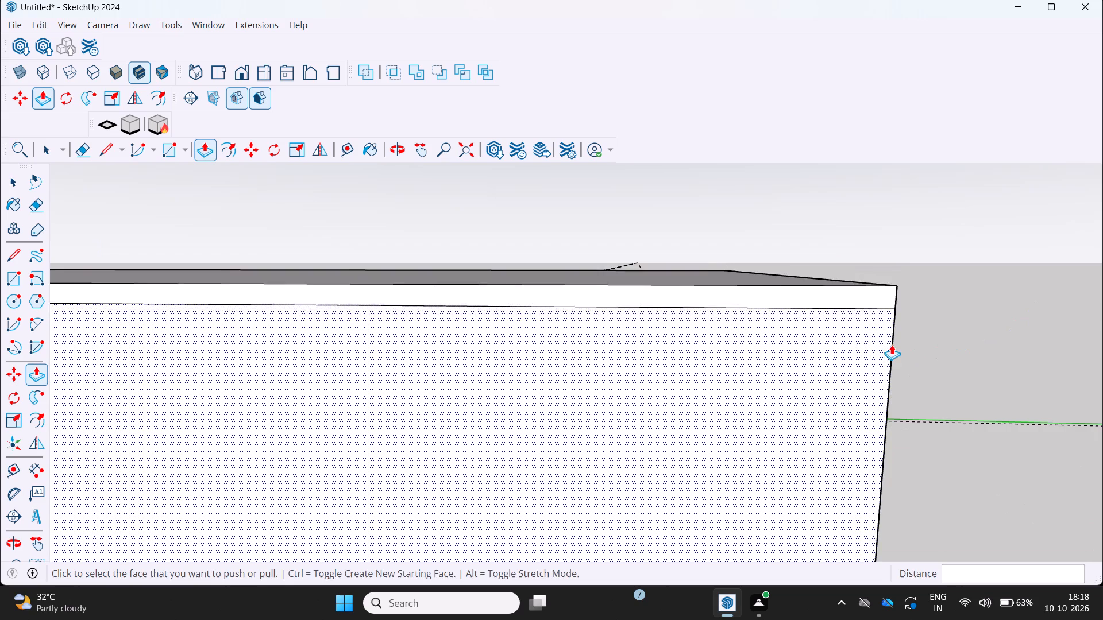
pyautogui.scroll(-3, 892, 344)
pyautogui.moveTo(739, 327); pyautogui.dragTo(907, 332, button='middle')
pyautogui.scroll(-1, 739, 327)
pyautogui.scroll(-7, 907, 332)
pyautogui.moveTo(807, 349); pyautogui.dragTo(799, 356, button='middle')
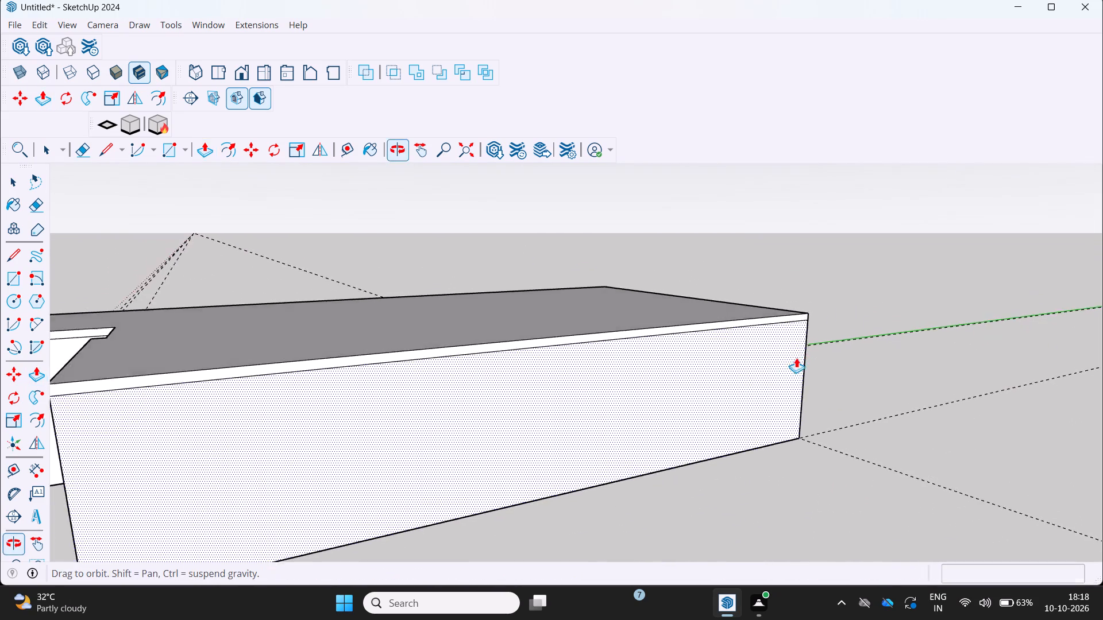
pyautogui.scroll(-3, 796, 358)
pyautogui.moveTo(754, 369); pyautogui.dragTo(836, 336, button='middle')
pyautogui.moveTo(559, 343); pyautogui.dragTo(724, 403, button='middle')
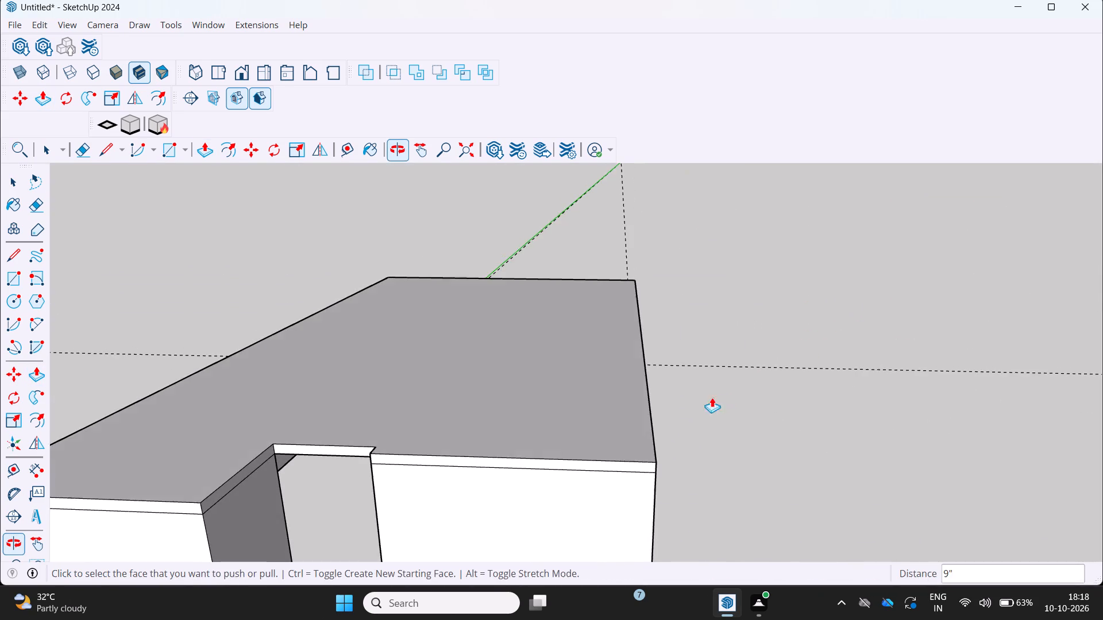
pyautogui.scroll(-4, 692, 409)
pyautogui.press('n')
pyautogui.press('space')
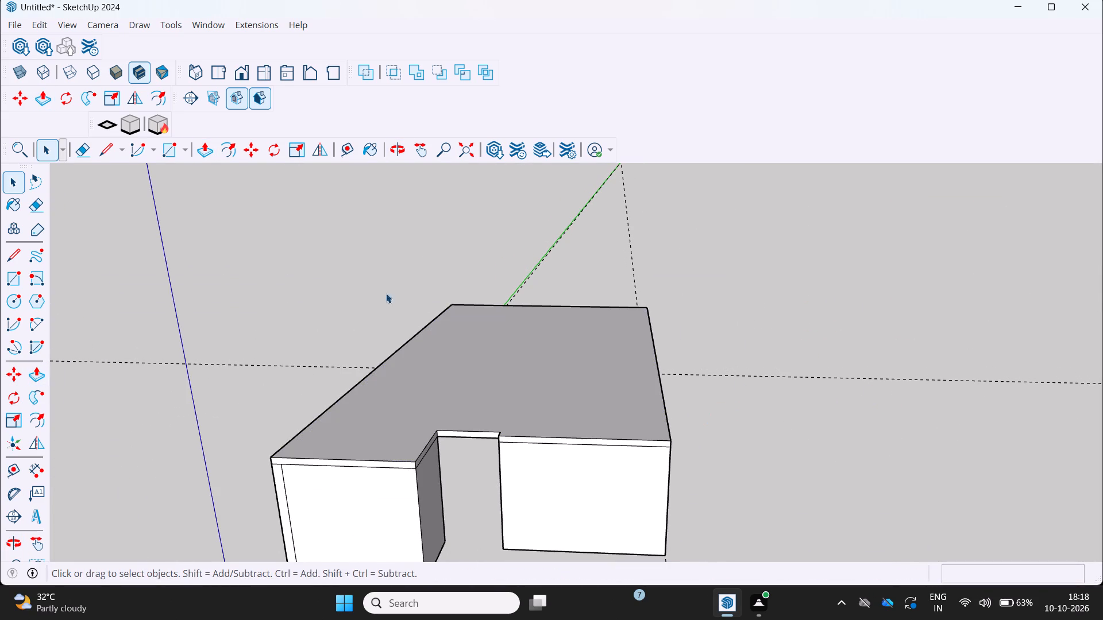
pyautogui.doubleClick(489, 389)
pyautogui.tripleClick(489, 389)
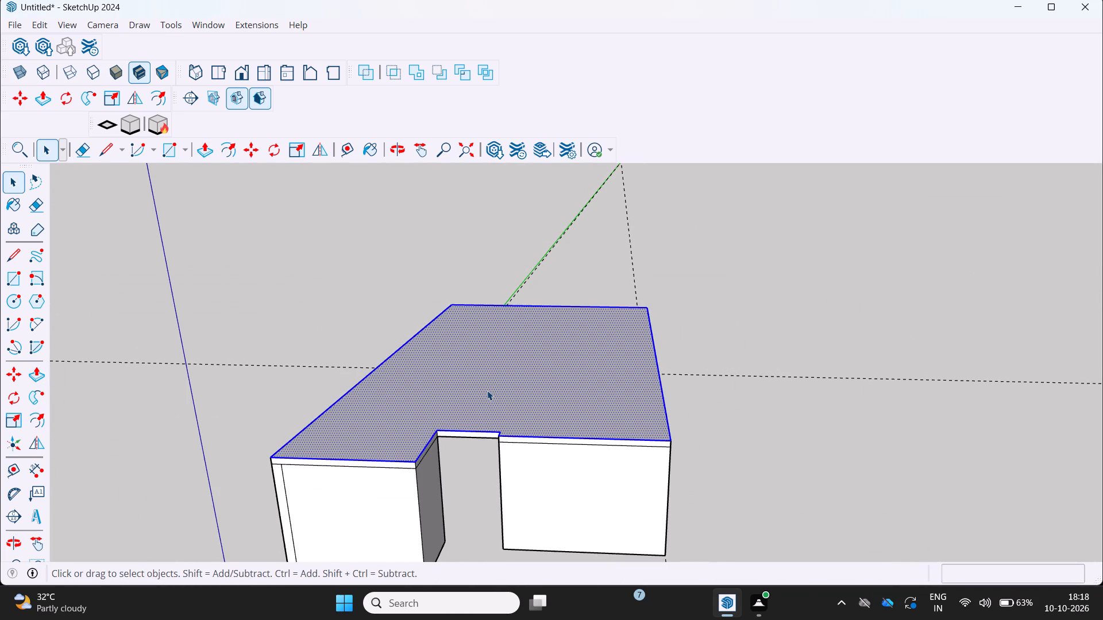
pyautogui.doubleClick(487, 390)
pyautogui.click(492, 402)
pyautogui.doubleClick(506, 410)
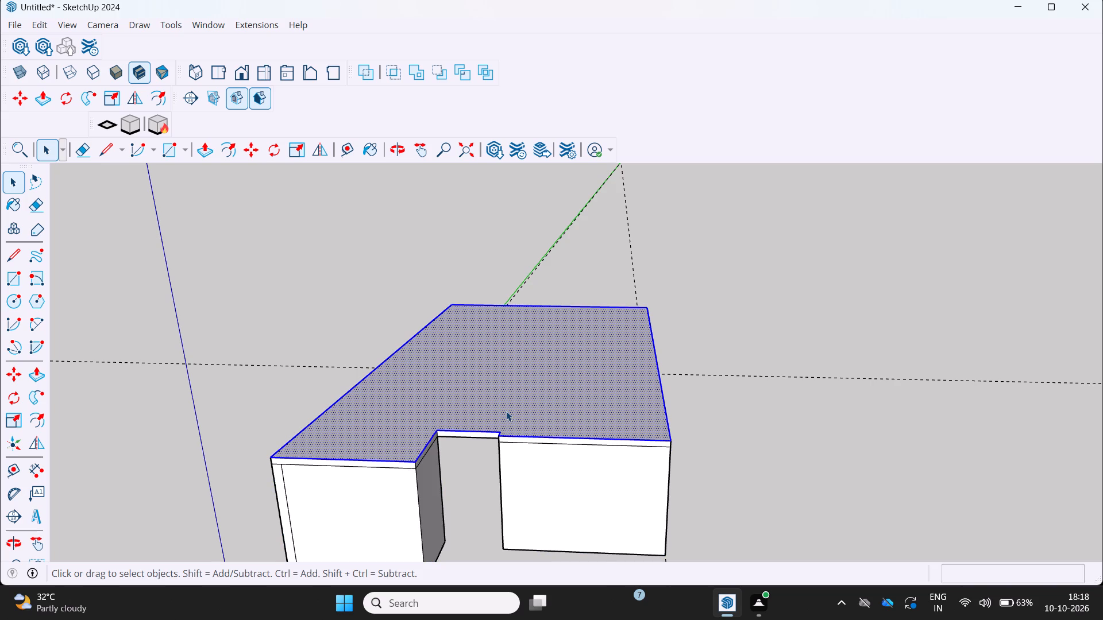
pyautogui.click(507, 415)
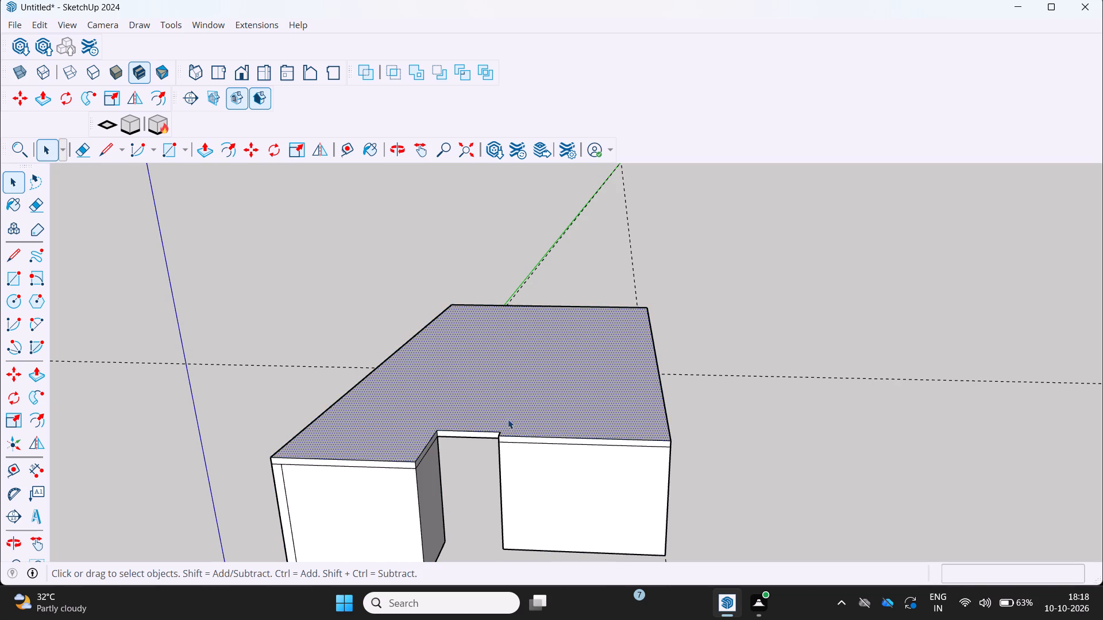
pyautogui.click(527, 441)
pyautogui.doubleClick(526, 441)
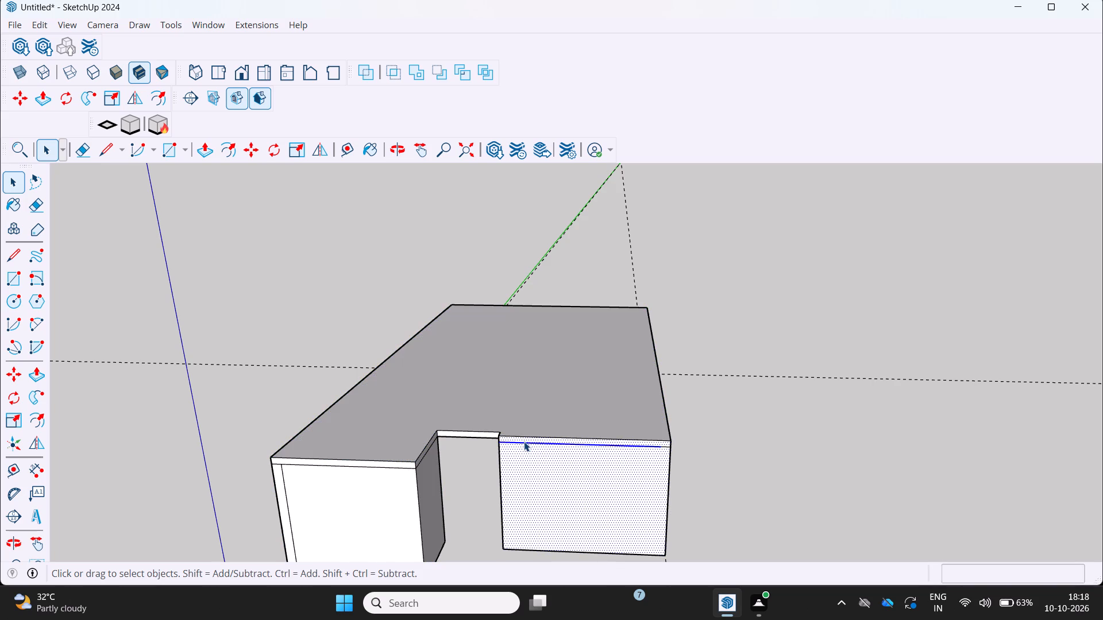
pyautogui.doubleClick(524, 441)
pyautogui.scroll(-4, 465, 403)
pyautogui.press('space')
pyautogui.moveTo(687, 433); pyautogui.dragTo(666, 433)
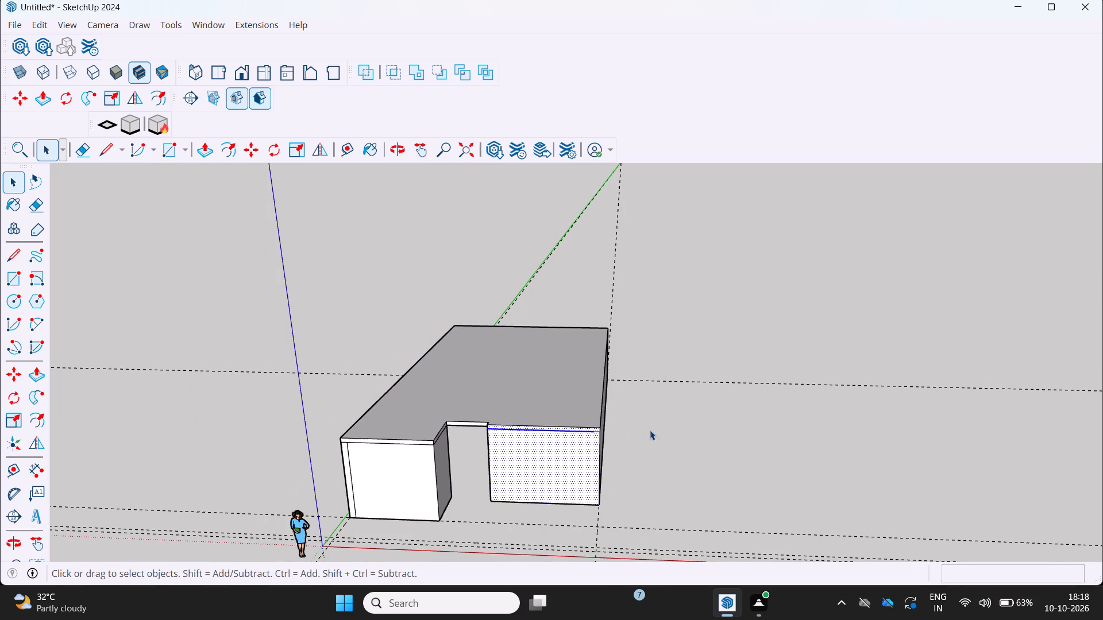
# Select the whole ground floor house with its slab and copy it upward about 10' 2 3/8" as an upper storey.
pyautogui.scroll(-1, 599, 411)
pyautogui.moveTo(600, 411); pyautogui.dragTo(640, 383, button='middle')
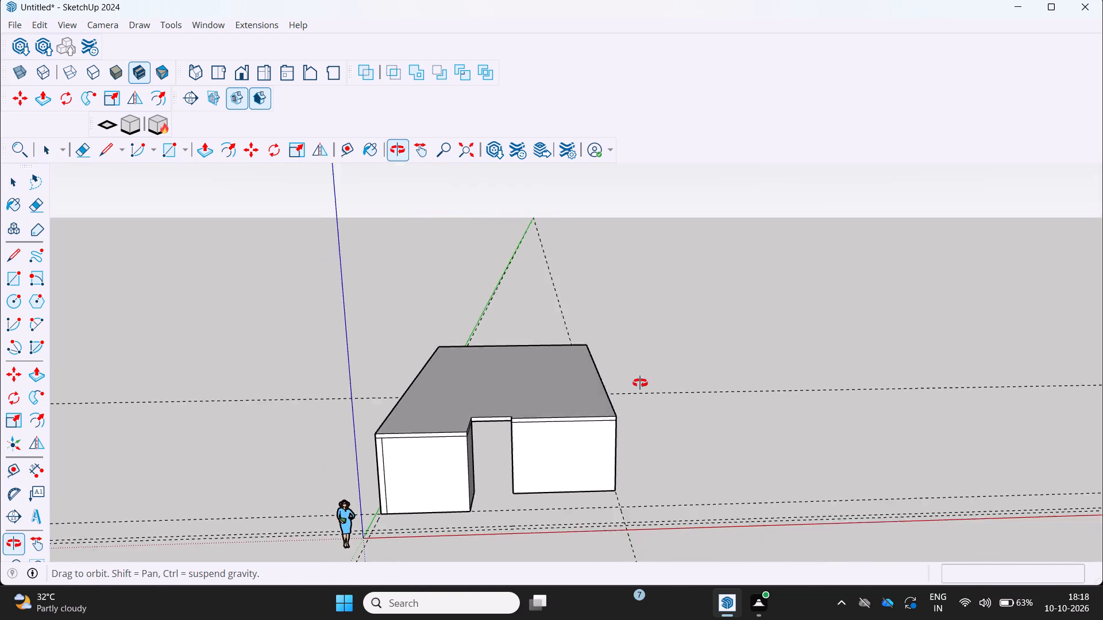
pyautogui.moveTo(640, 383); pyautogui.dragTo(663, 355, button='middle')
pyautogui.scroll(-1, 651, 396)
pyautogui.moveTo(647, 397); pyautogui.dragTo(634, 410, button='middle')
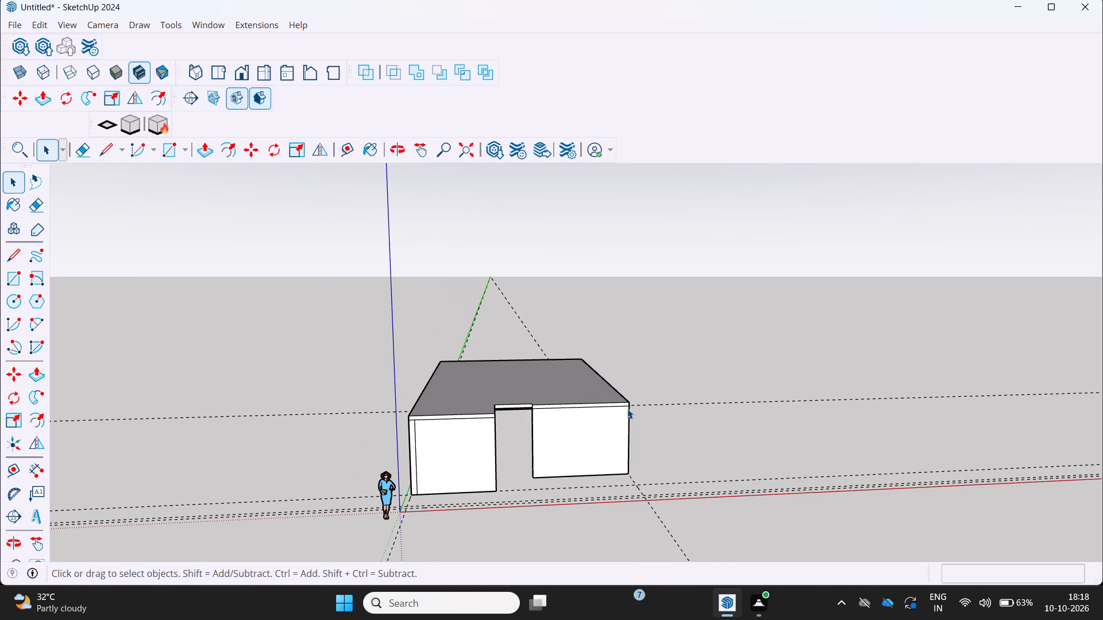
pyautogui.scroll(-1, 622, 406)
pyautogui.moveTo(619, 406); pyautogui.dragTo(554, 410, button='middle')
pyautogui.scroll(-1, 552, 410)
pyautogui.moveTo(552, 411); pyautogui.dragTo(569, 403, button='middle')
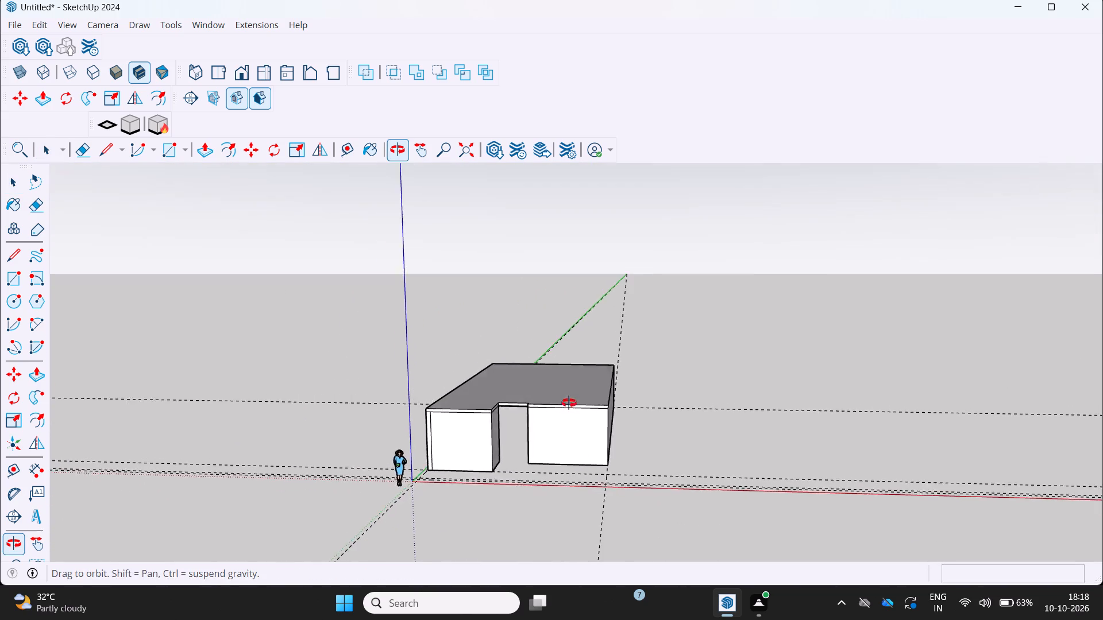
pyautogui.moveTo(569, 403); pyautogui.dragTo(600, 373, button='middle')
pyautogui.moveTo(542, 370); pyautogui.dragTo(521, 401, button='middle')
pyautogui.tripleClick(571, 404)
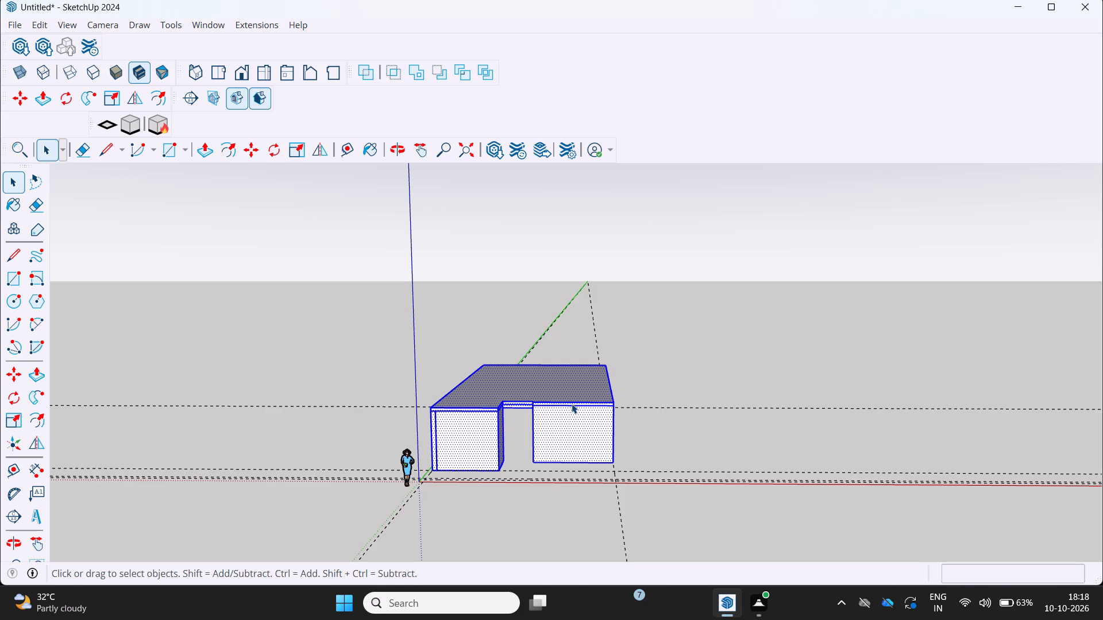
pyautogui.press('m')
pyautogui.scroll(1, 658, 452)
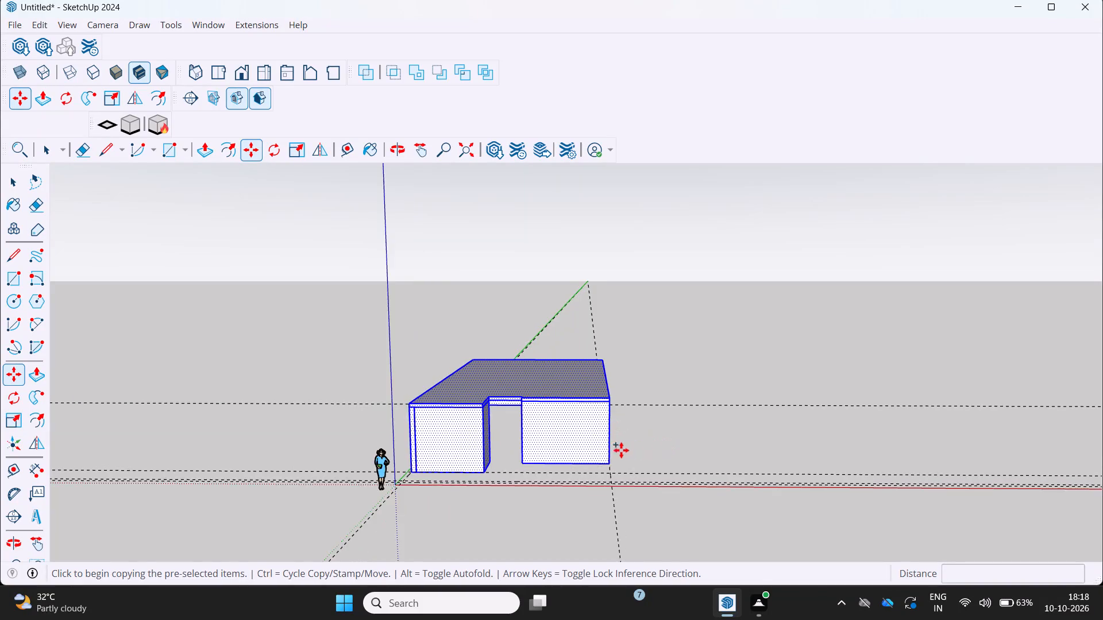
pyautogui.scroll(3, 618, 449)
pyautogui.click(603, 465)
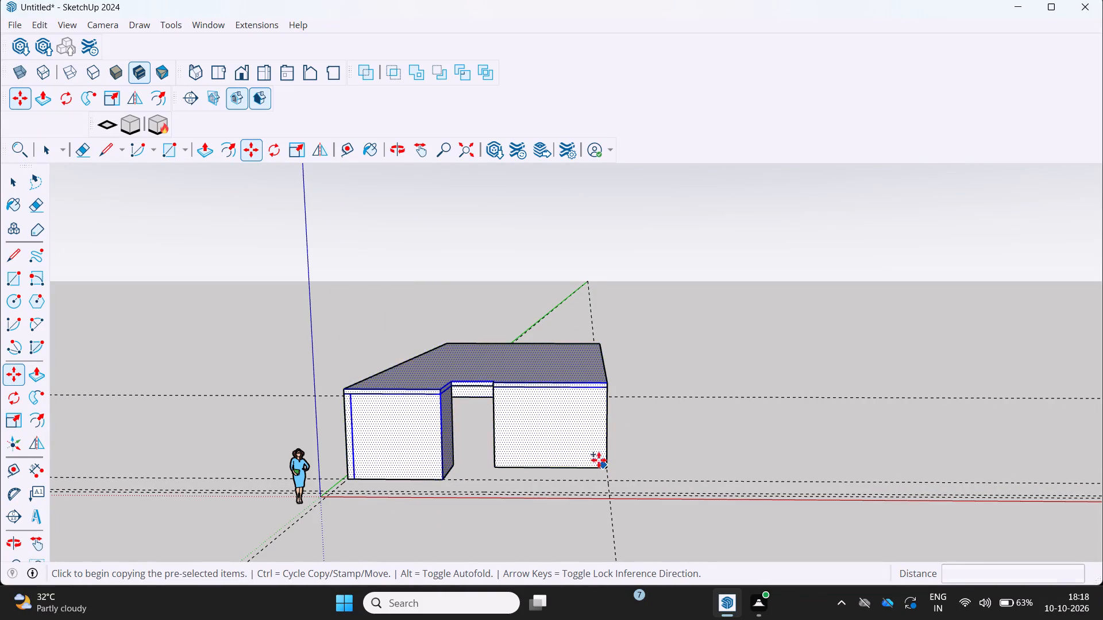
pyautogui.click(599, 382)
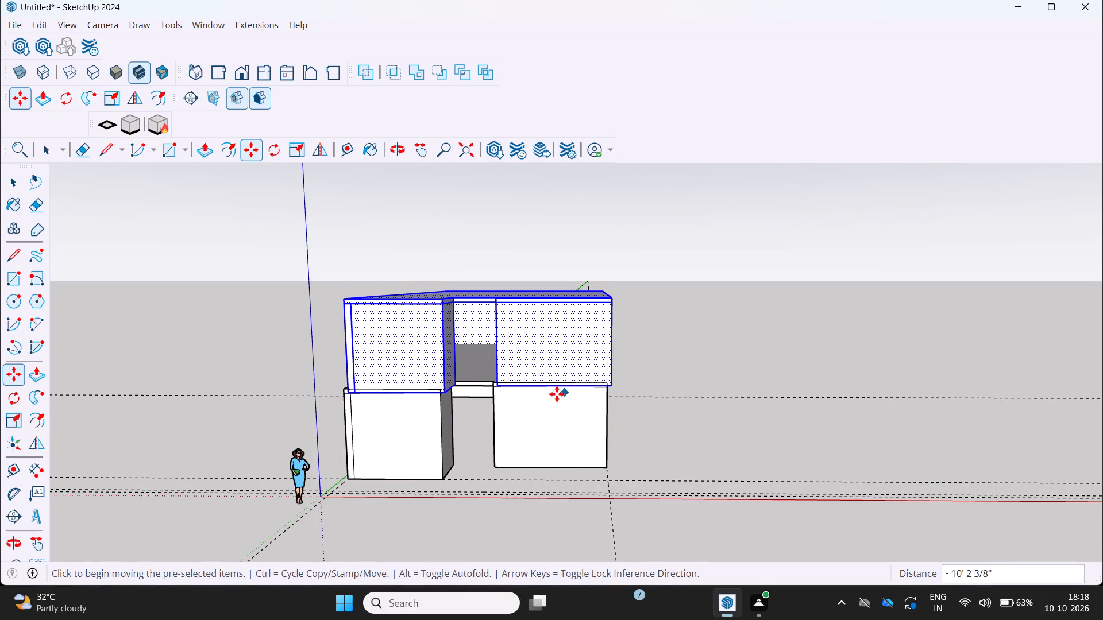
# Move the copied upper storey by its lower front corner to line up with the ground floor's matching corner, and clear the selection.
pyautogui.moveTo(572, 387); pyautogui.dragTo(512, 408, button='middle')
pyautogui.middleClick(512, 408)
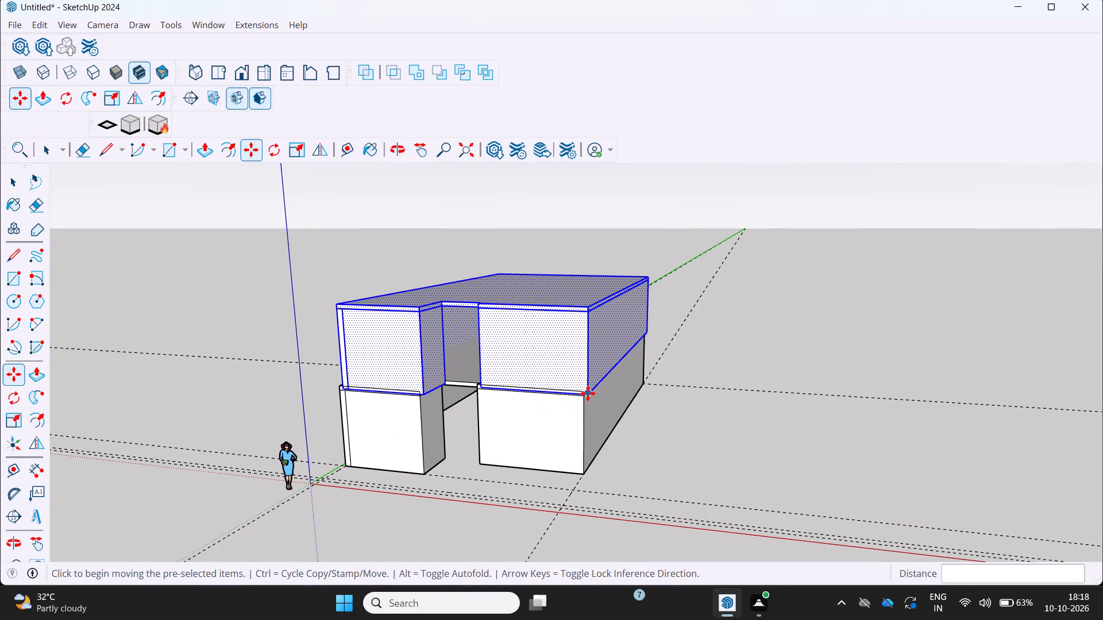
pyautogui.click(588, 393)
pyautogui.scroll(3, 584, 394)
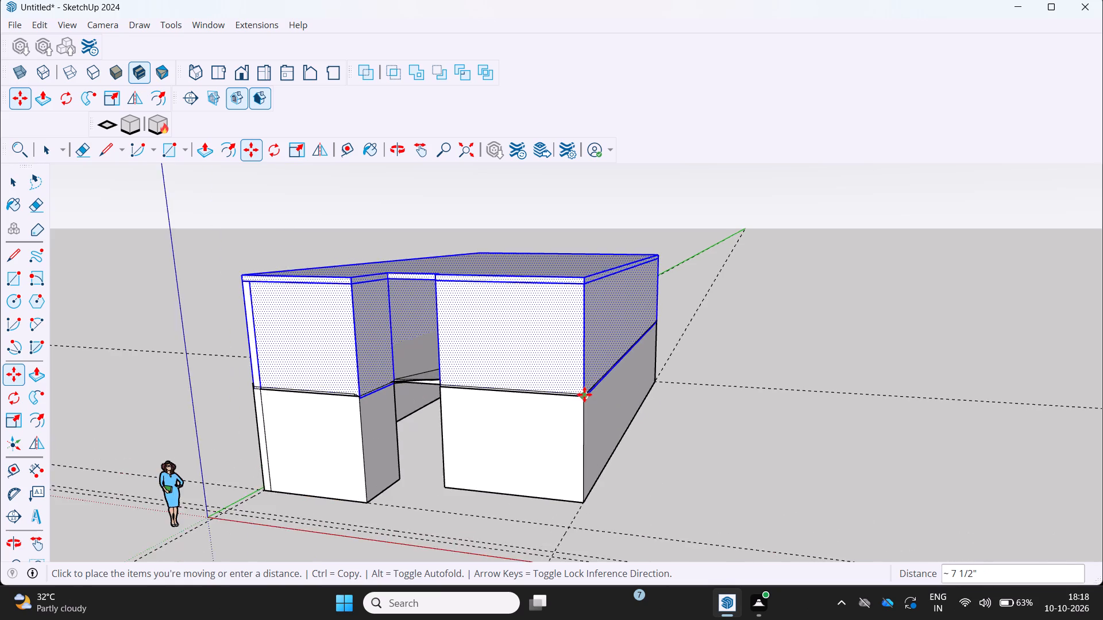
pyautogui.scroll(10, 584, 394)
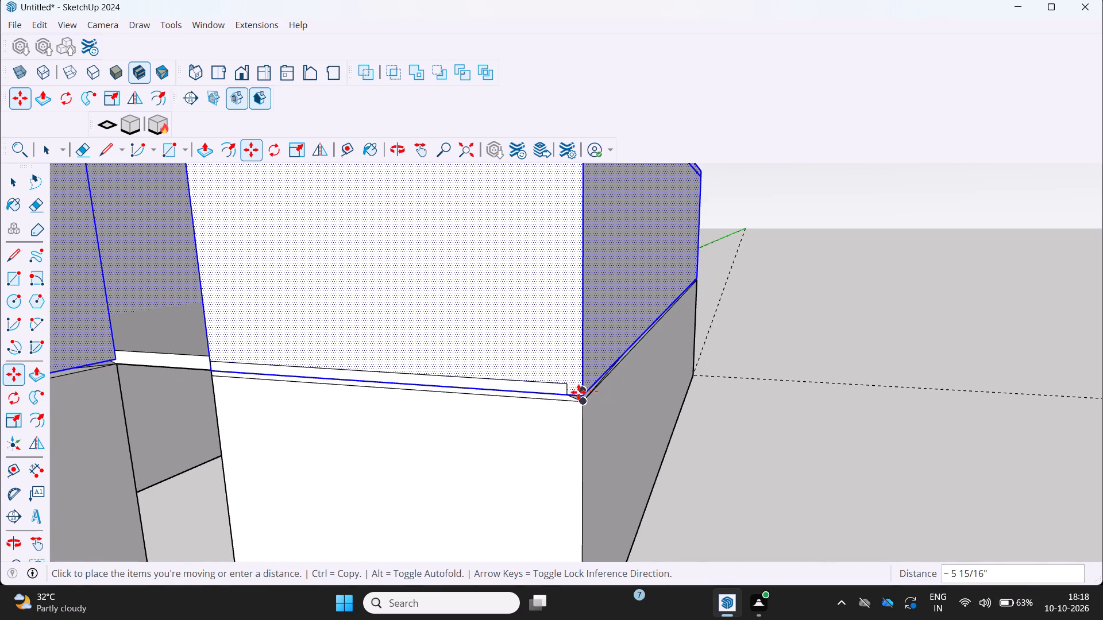
pyautogui.moveTo(580, 393); pyautogui.dragTo(579, 400)
pyautogui.scroll(-3, 576, 418)
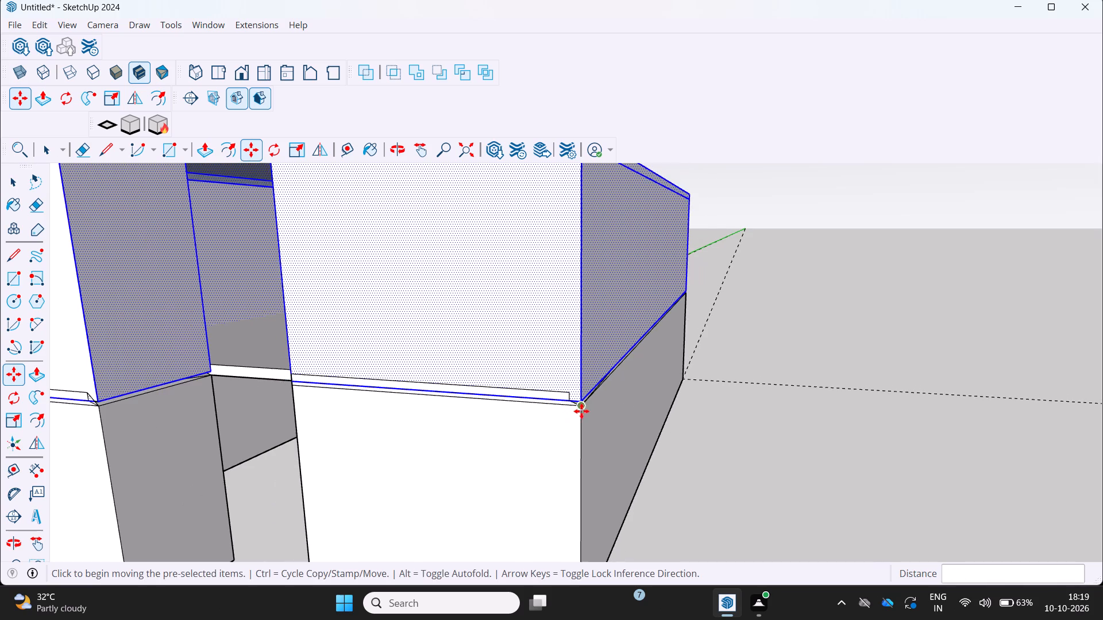
pyautogui.moveTo(581, 411); pyautogui.dragTo(645, 373, button='middle')
pyautogui.scroll(-3, 629, 377)
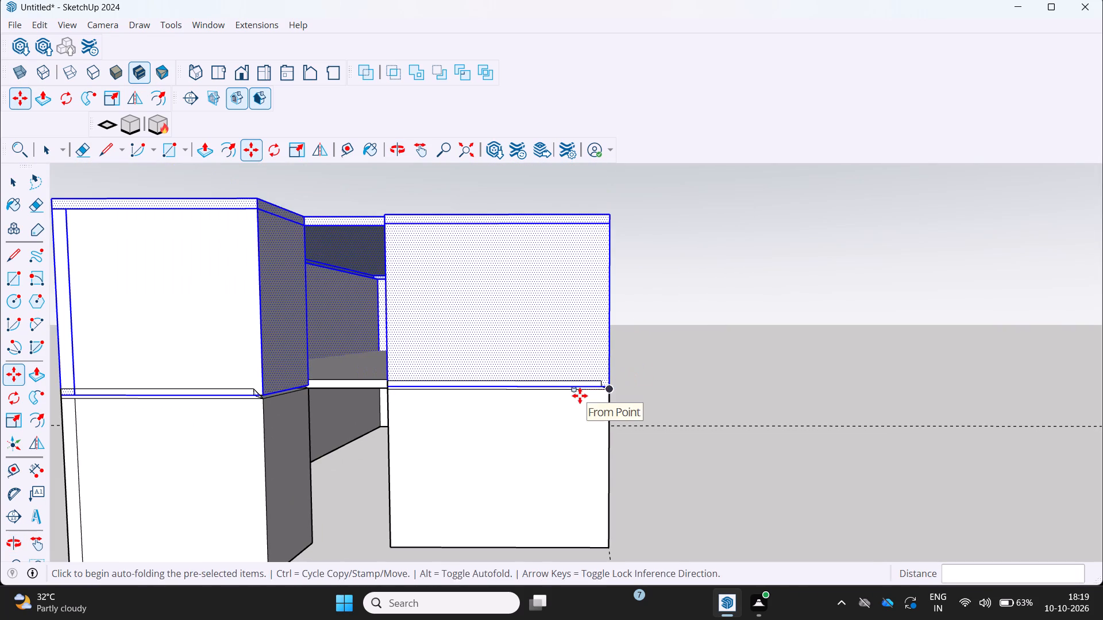
pyautogui.press('space')
pyautogui.click(641, 414)
# Examine the joint between the two storeys along the front and long side walls, including the shared front corner.
pyautogui.scroll(-1, 678, 462)
pyautogui.moveTo(678, 462); pyautogui.dragTo(658, 473, button='middle')
pyautogui.scroll(-1, 678, 462)
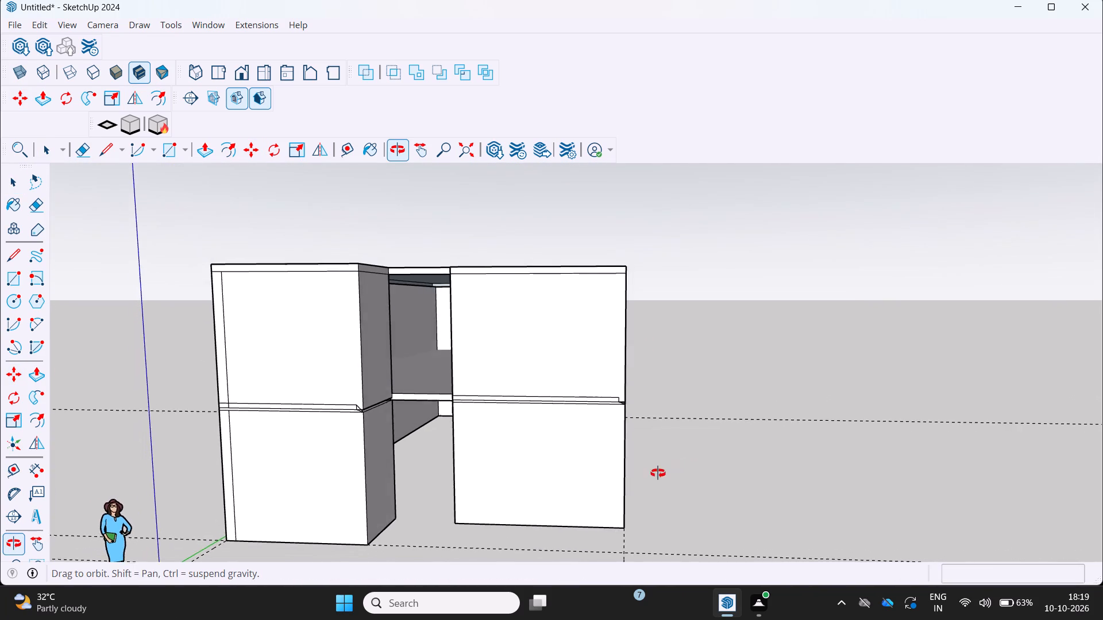
pyautogui.moveTo(658, 473); pyautogui.dragTo(654, 475, button='middle')
pyautogui.scroll(2, 501, 440)
pyautogui.scroll(1, 584, 421)
pyautogui.moveTo(584, 421); pyautogui.dragTo(542, 425, button='middle')
pyautogui.scroll(2, 618, 391)
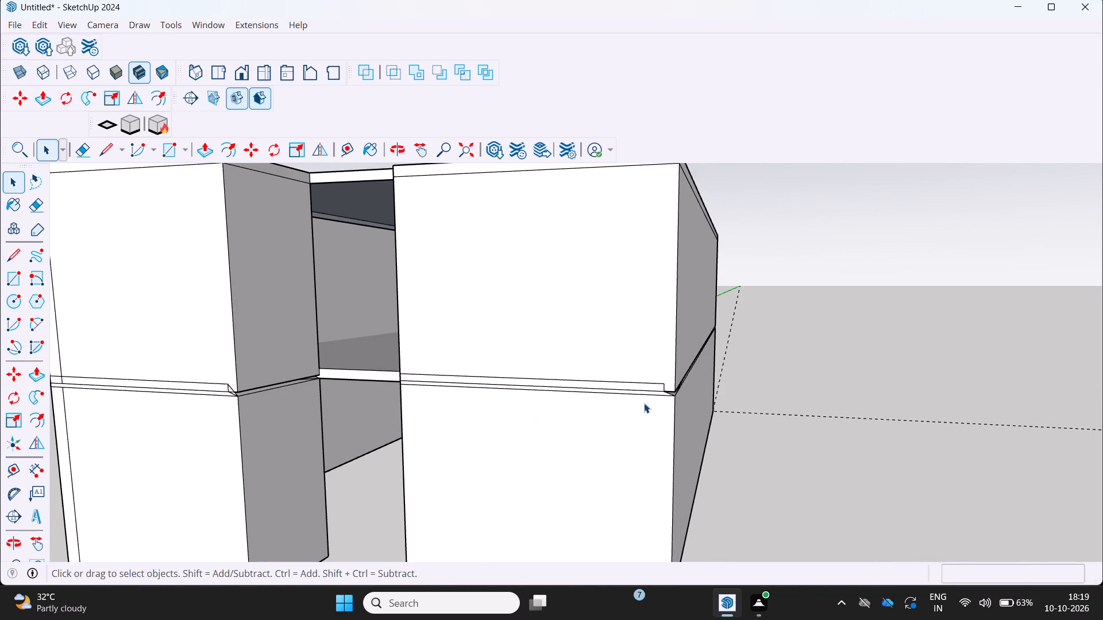
pyautogui.moveTo(644, 403); pyautogui.dragTo(531, 414, button='middle')
pyautogui.scroll(1, 549, 417)
pyautogui.scroll(2, 671, 411)
pyautogui.moveTo(623, 405); pyautogui.dragTo(518, 362, button='middle')
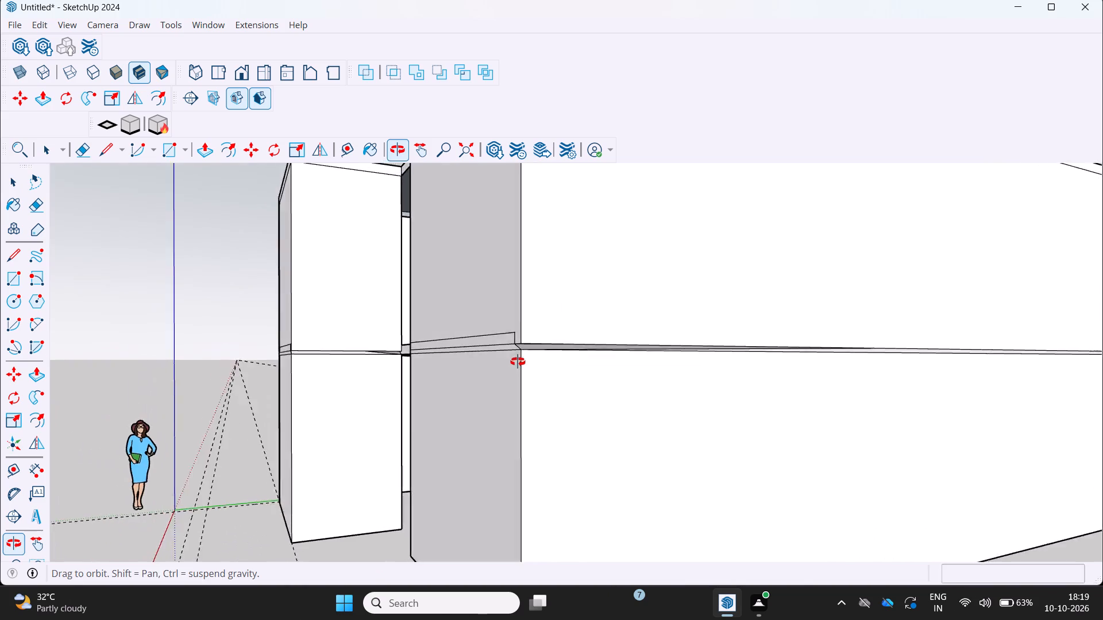
pyautogui.moveTo(518, 362); pyautogui.dragTo(513, 360, button='middle')
pyautogui.scroll(2, 512, 360)
pyautogui.moveTo(532, 323); pyautogui.dragTo(606, 424, button='middle')
pyautogui.scroll(5, 638, 468)
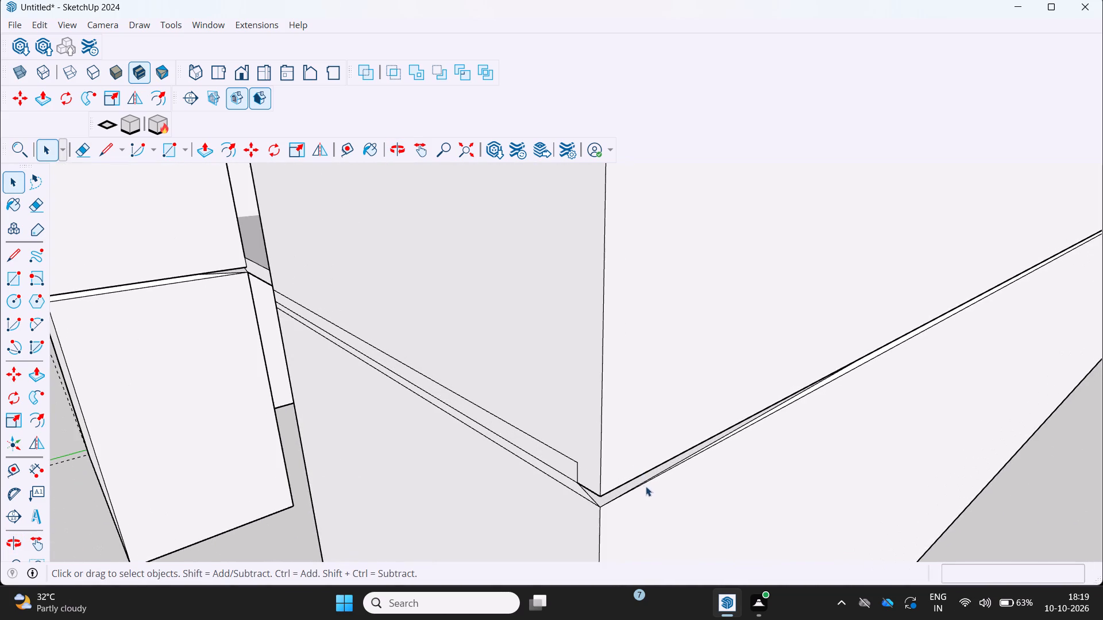
pyautogui.scroll(2, 589, 474)
pyautogui.scroll(-3, 666, 452)
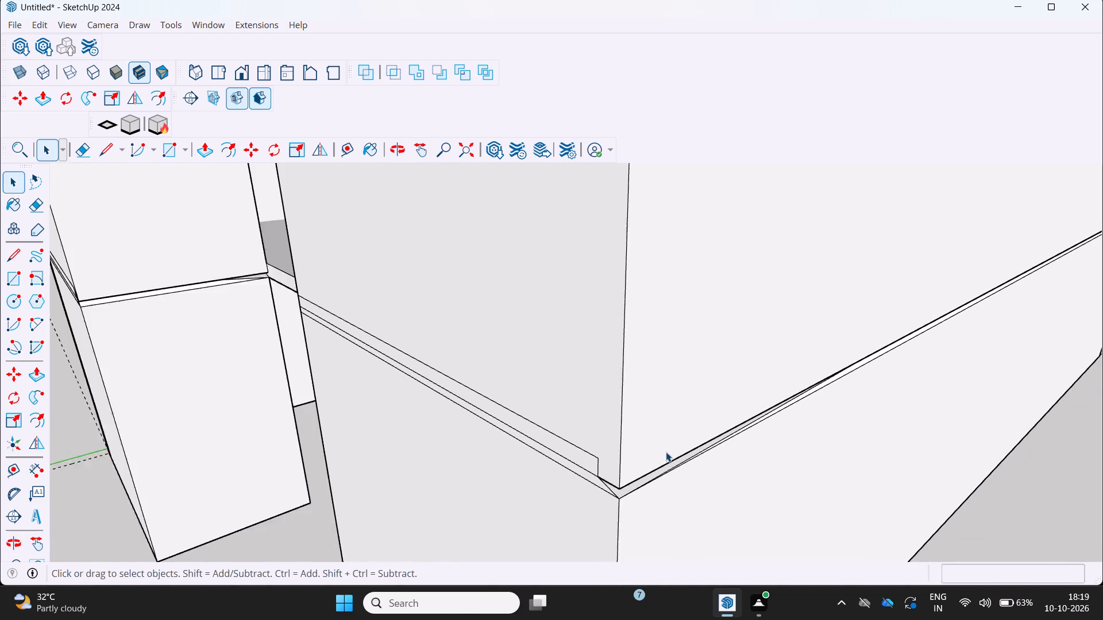
pyautogui.scroll(-16, 666, 452)
pyautogui.moveTo(651, 436); pyautogui.dragTo(623, 381, button='middle')
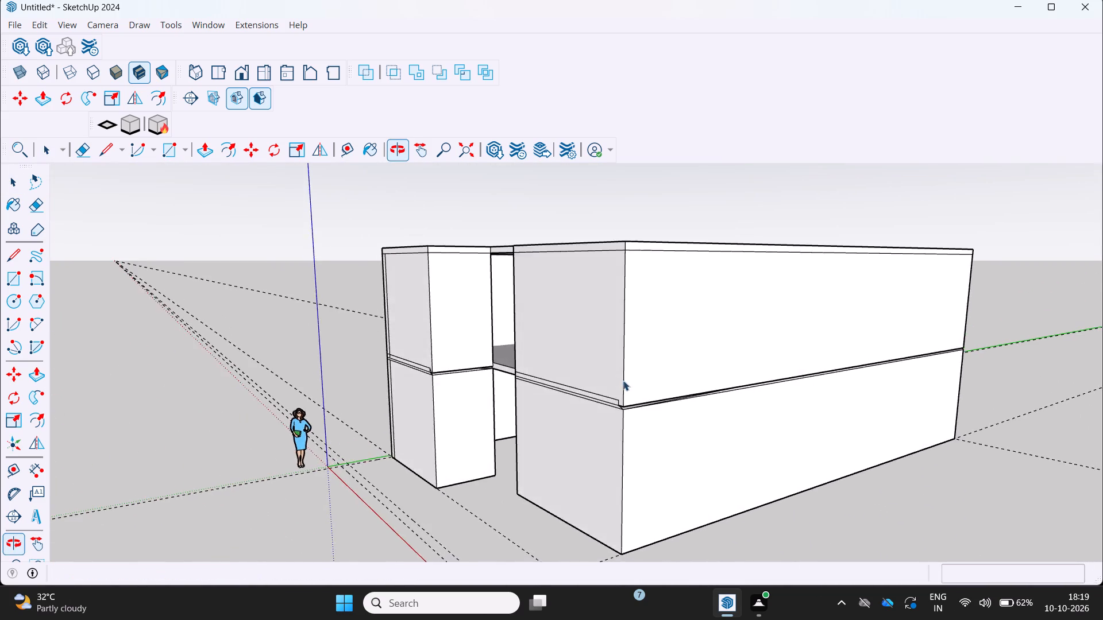
# Erase the horizontal seam edges between the two storeys on the rear wall face.
pyautogui.scroll(-4, 625, 380)
pyautogui.moveTo(869, 372); pyautogui.dragTo(709, 342, button='middle')
pyautogui.scroll(-4, 724, 325)
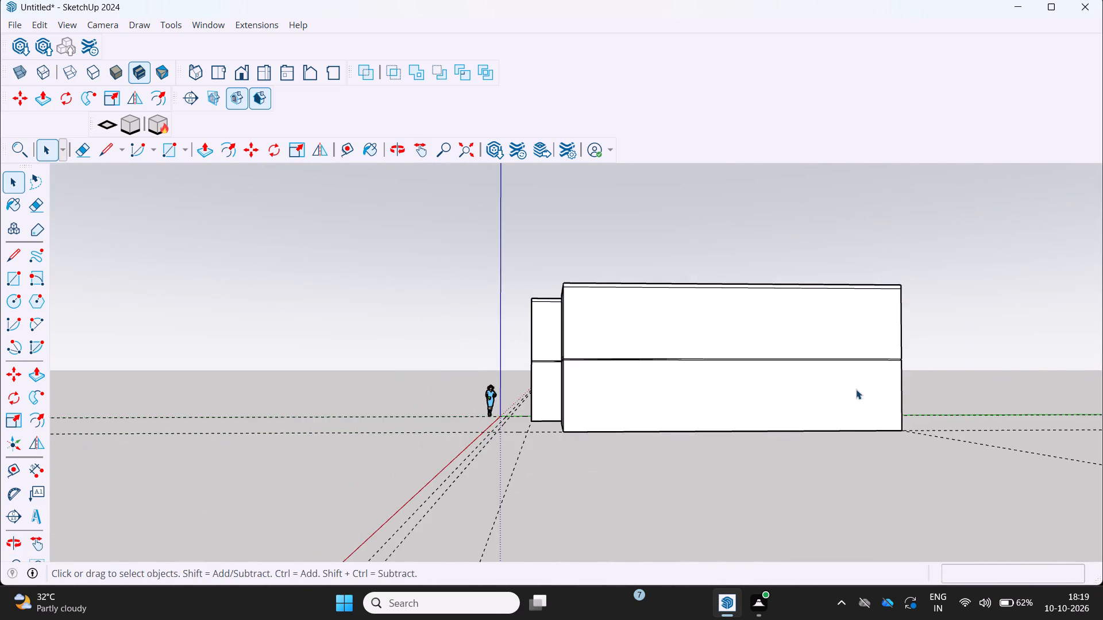
pyautogui.moveTo(856, 389); pyautogui.dragTo(614, 363, button='middle')
pyautogui.moveTo(822, 323); pyautogui.dragTo(678, 407, button='middle')
pyautogui.middleClick(678, 407)
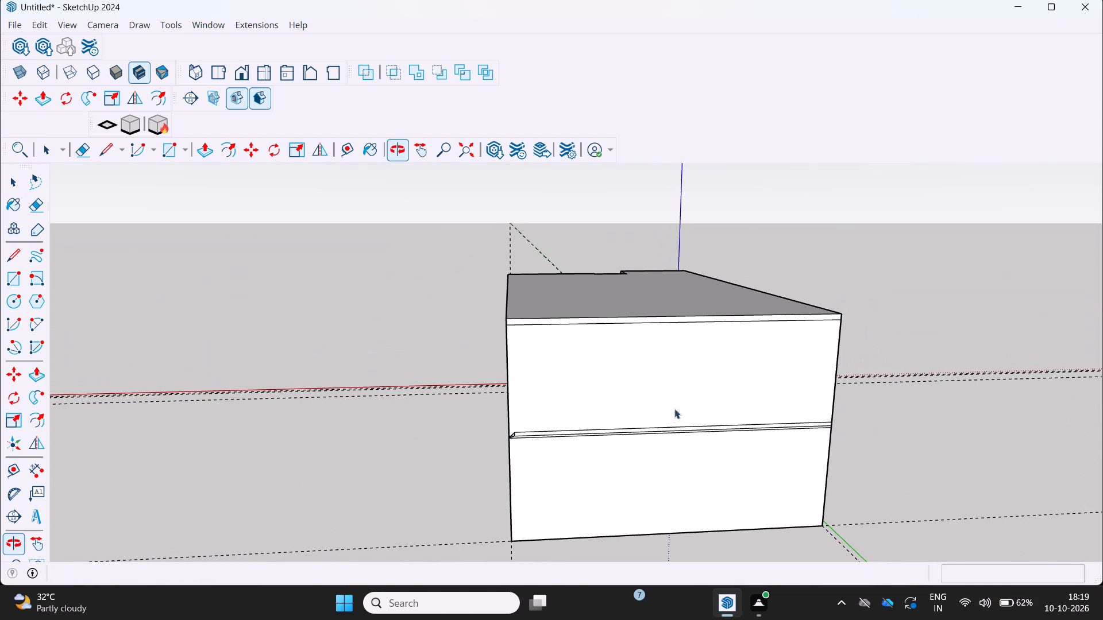
pyautogui.scroll(1, 691, 428)
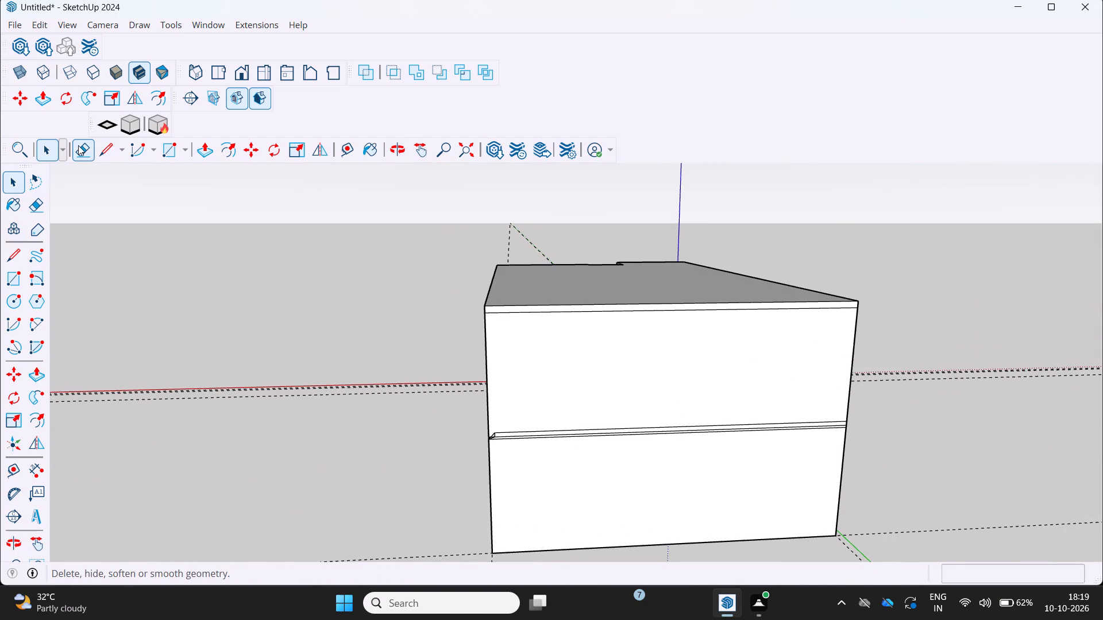
pyautogui.moveTo(78, 145); pyautogui.dragTo(81, 153)
pyautogui.scroll(1, 940, 468)
pyautogui.scroll(4, 759, 453)
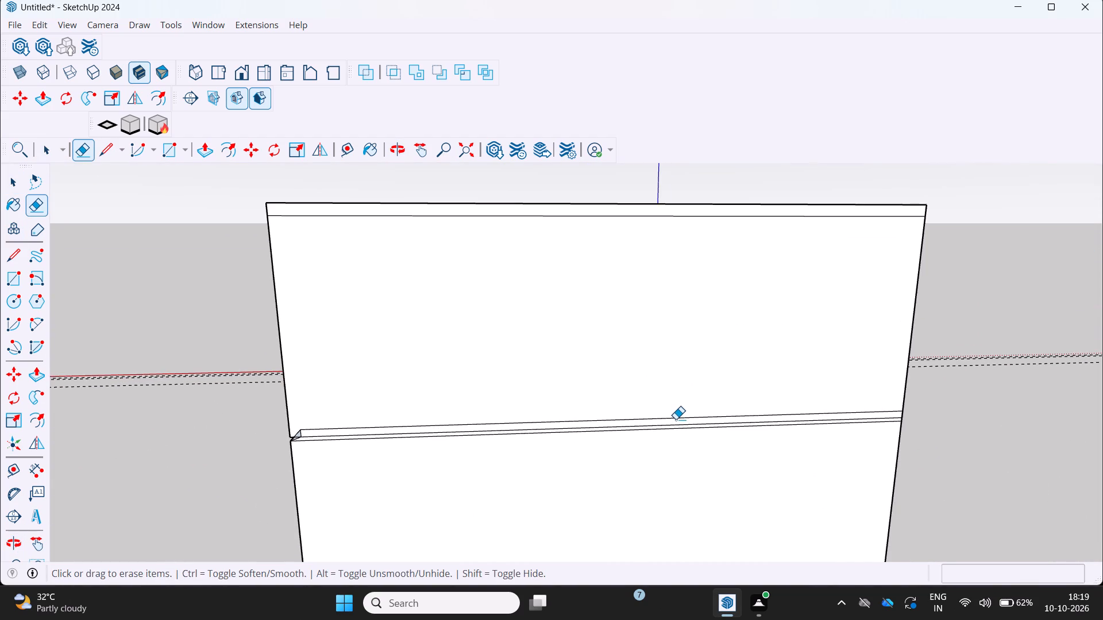
pyautogui.click(676, 420)
pyautogui.click(675, 427)
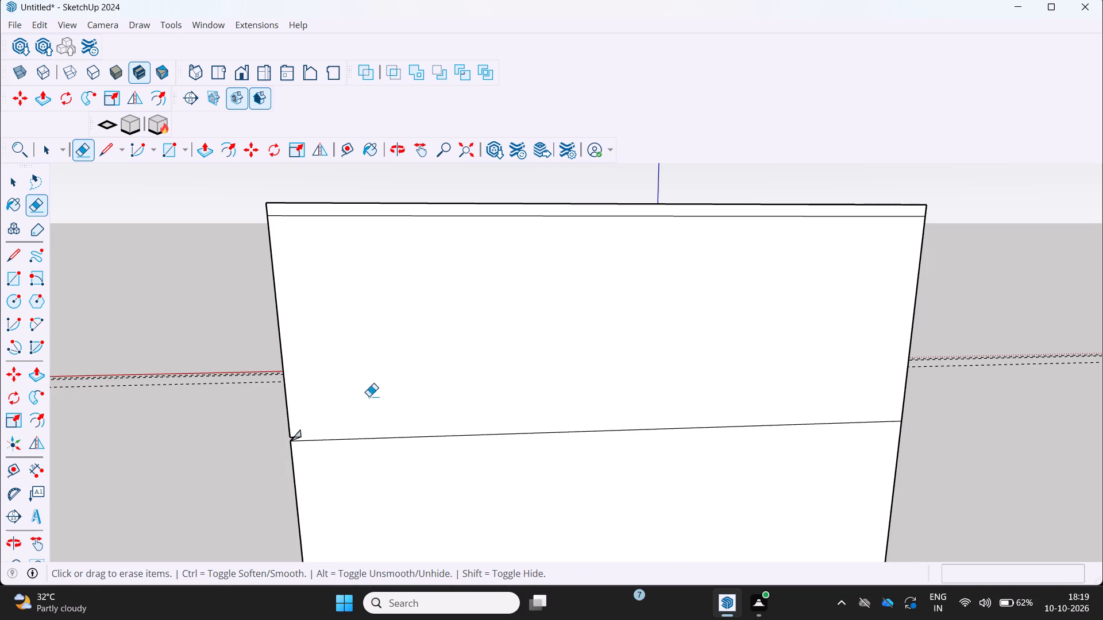
pyautogui.click(324, 443)
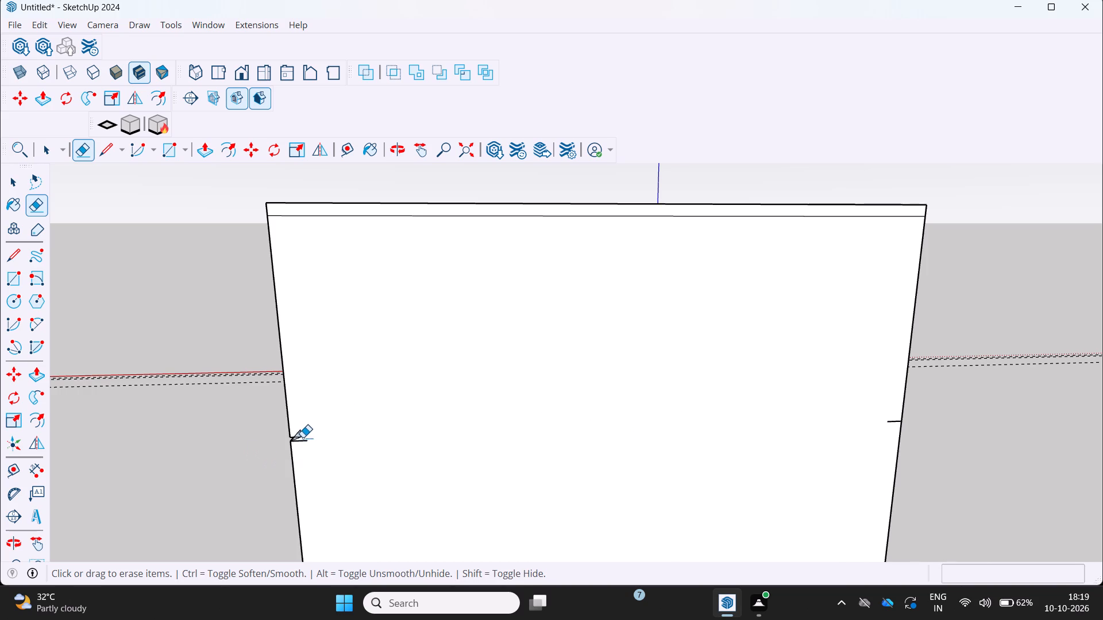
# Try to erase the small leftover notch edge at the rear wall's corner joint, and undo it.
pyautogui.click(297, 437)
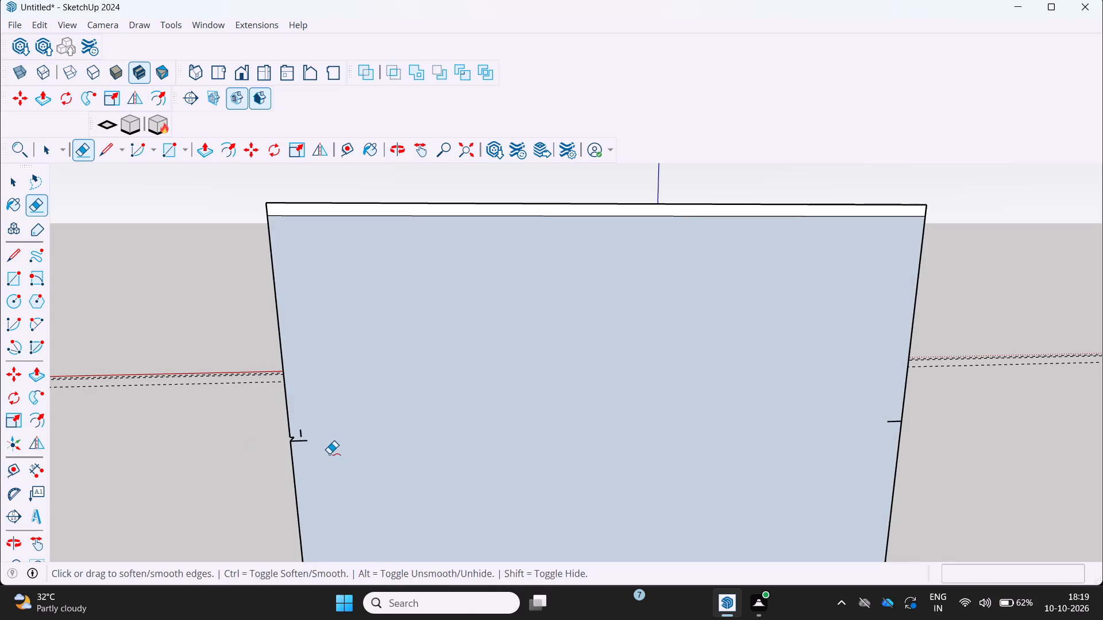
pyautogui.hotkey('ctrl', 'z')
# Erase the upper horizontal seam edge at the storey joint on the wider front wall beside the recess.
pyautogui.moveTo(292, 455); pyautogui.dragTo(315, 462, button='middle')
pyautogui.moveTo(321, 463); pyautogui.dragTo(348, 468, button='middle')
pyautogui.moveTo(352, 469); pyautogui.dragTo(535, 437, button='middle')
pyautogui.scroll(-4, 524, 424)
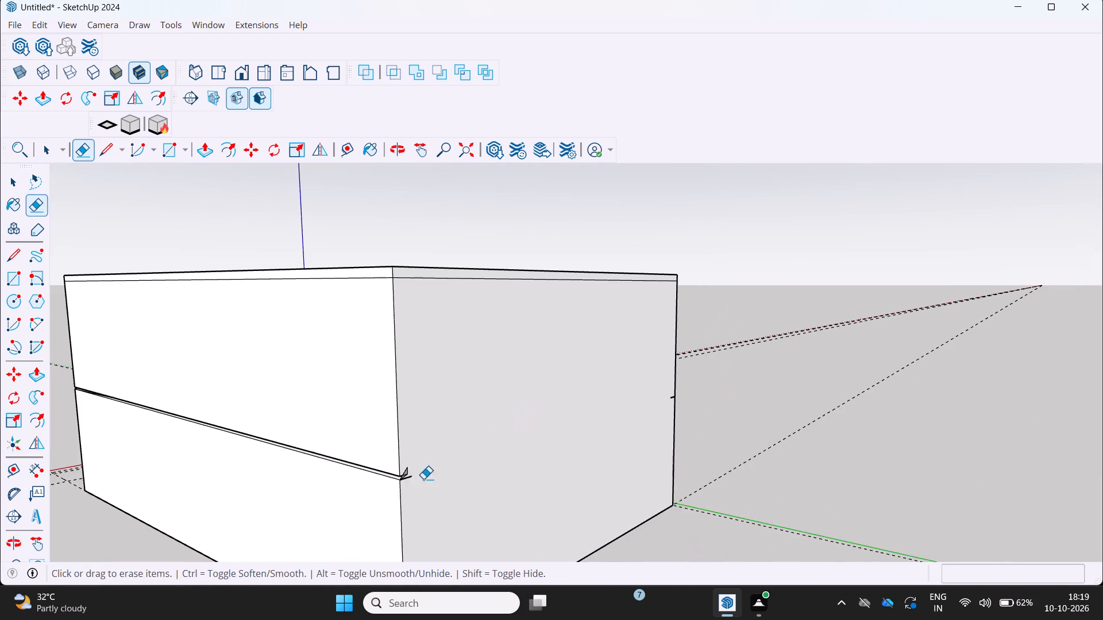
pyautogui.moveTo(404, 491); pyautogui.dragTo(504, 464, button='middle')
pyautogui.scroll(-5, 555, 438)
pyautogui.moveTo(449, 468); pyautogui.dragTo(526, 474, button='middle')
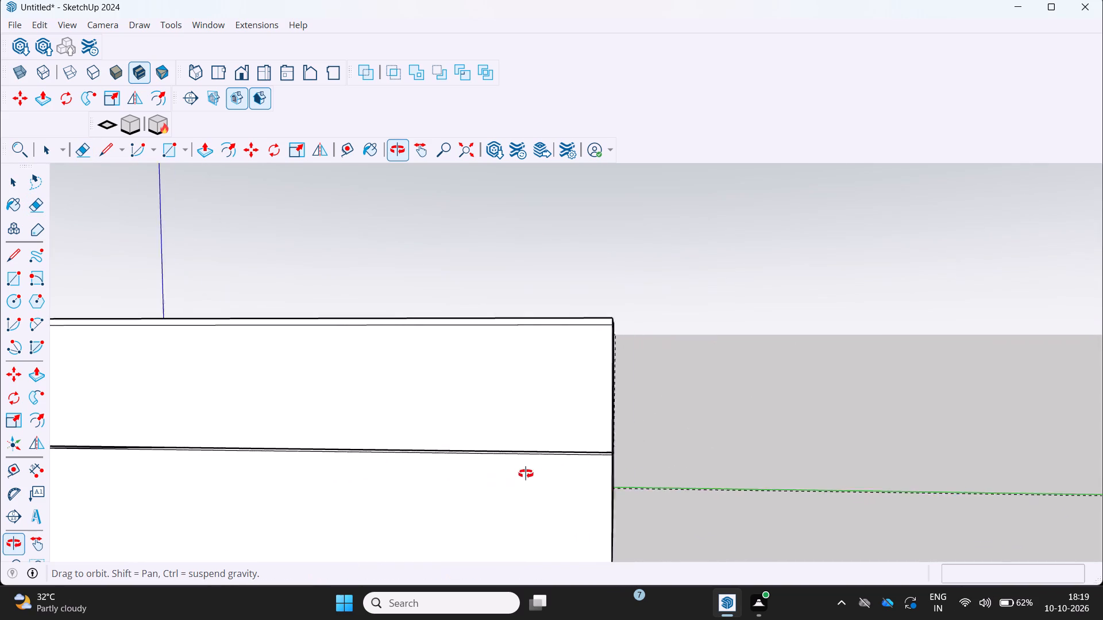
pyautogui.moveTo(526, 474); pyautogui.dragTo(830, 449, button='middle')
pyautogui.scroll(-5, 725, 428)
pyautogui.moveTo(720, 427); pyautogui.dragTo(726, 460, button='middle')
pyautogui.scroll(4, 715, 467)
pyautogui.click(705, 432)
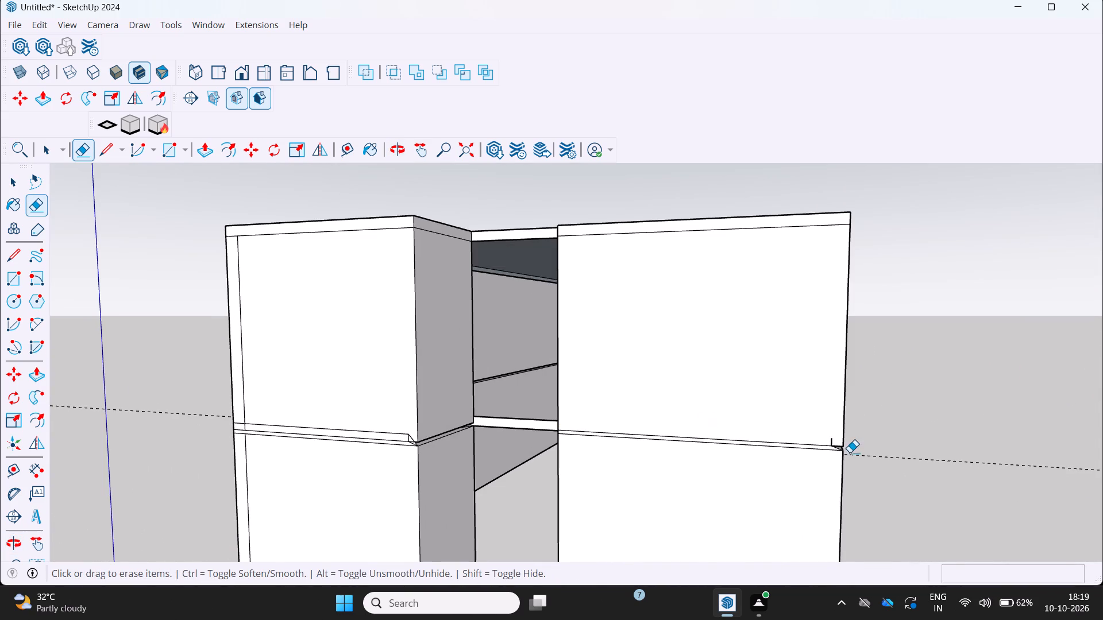
# Undo the seam-edge erasures and the copied storey's placement, back to the ground floor alone.
pyautogui.scroll(20, 820, 459)
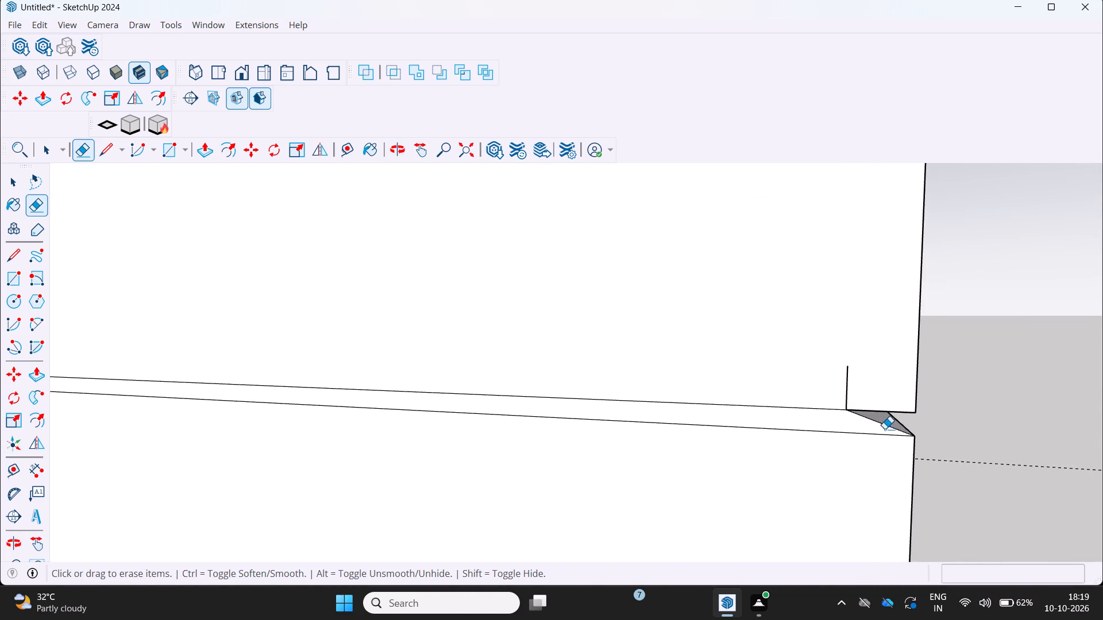
pyautogui.scroll(2, 885, 429)
pyautogui.scroll(3, 790, 447)
pyautogui.scroll(-5, 790, 447)
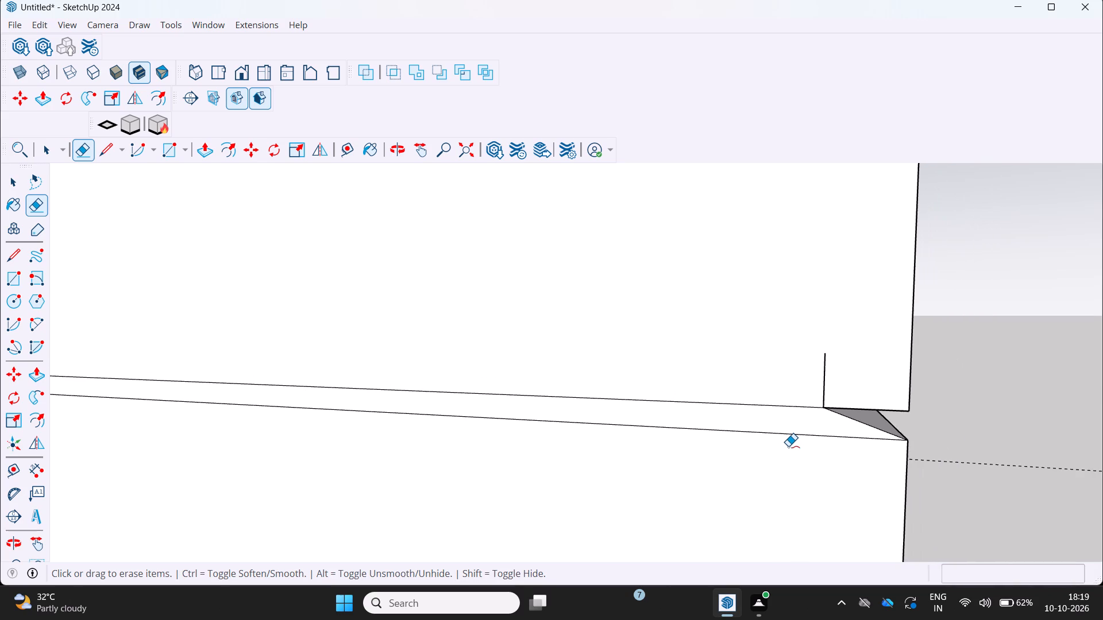
pyautogui.hotkey('ctrl', 'z')
pyautogui.scroll(-6, 786, 445)
pyautogui.hotkey('ctrl', 'z')
pyautogui.hotkey('ctrl', 'z')
pyautogui.scroll(-2, 781, 443)
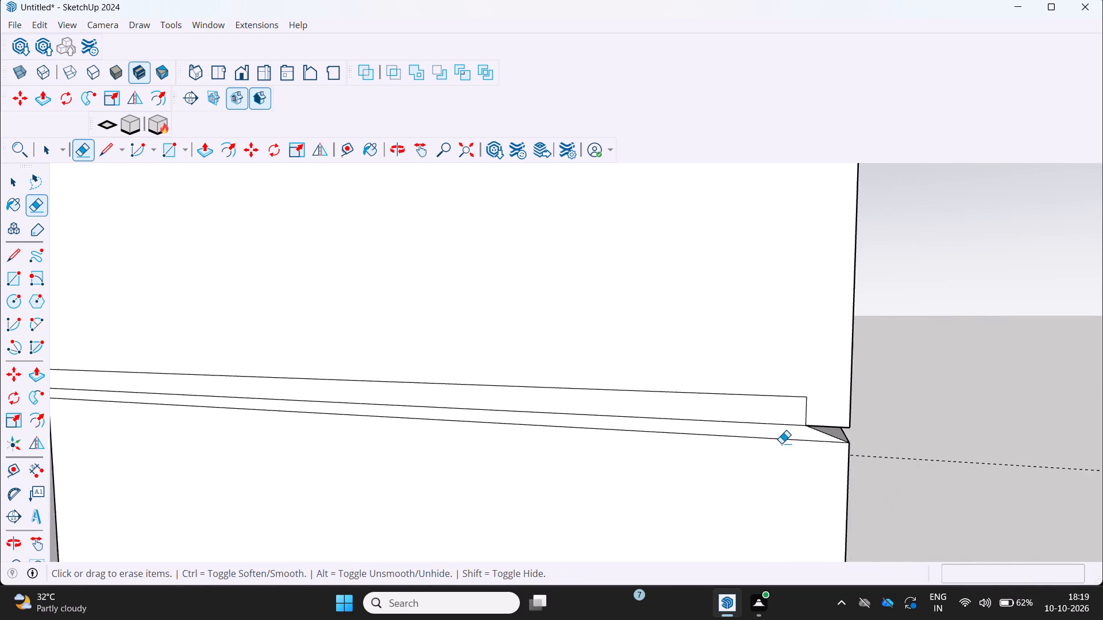
pyautogui.scroll(-8, 781, 443)
pyautogui.scroll(1, 846, 450)
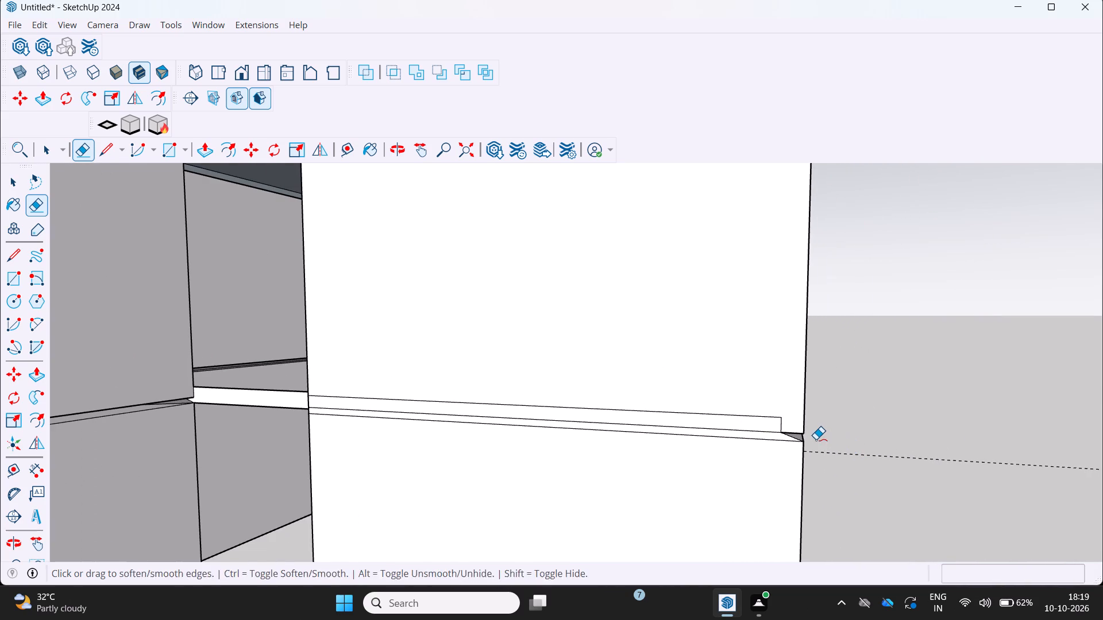
pyautogui.hotkey('ctrl', 'z')
pyautogui.hotkey('ctrl', 'z')
pyautogui.scroll(-4, 789, 427)
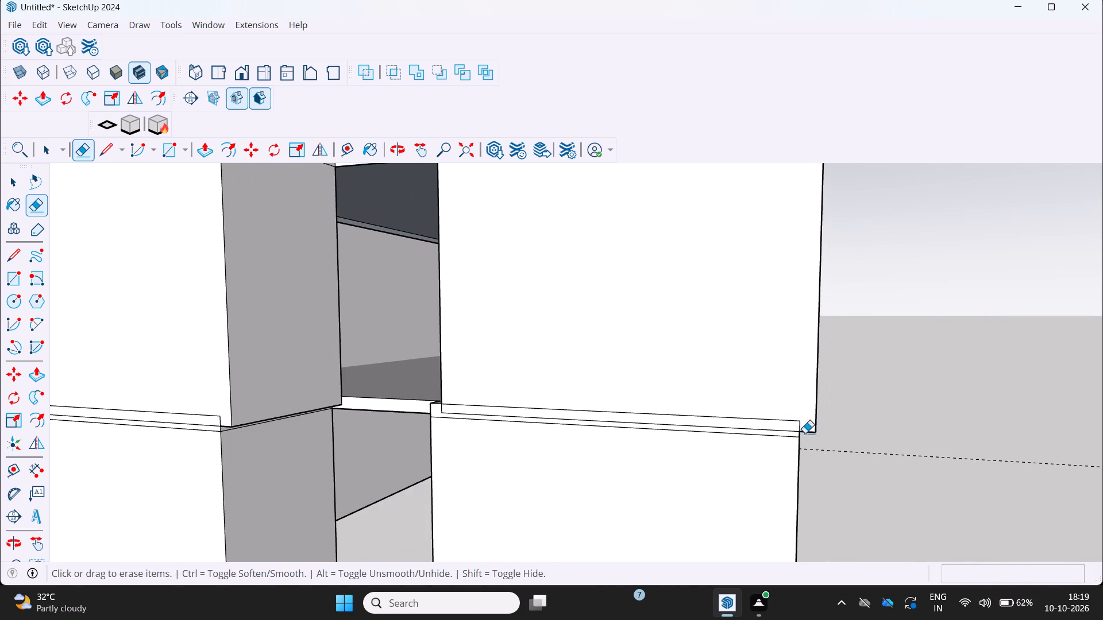
pyautogui.moveTo(866, 452); pyautogui.dragTo(797, 497, button='middle')
pyautogui.scroll(-1, 797, 497)
pyautogui.hotkey('ctrl', 'z')
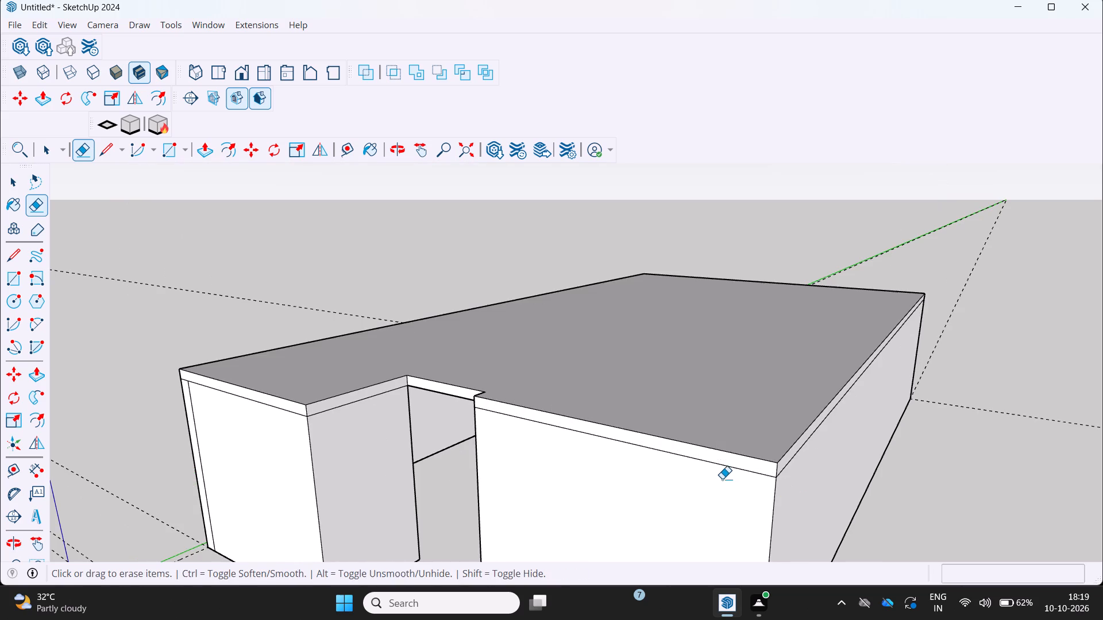
# Copy the whole ground floor about 10' 6 7/16" straight up from its lower front corner to the roof corner, and clear the selection.
pyautogui.moveTo(719, 476); pyautogui.dragTo(777, 431, button='middle')
pyautogui.scroll(-9, 761, 444)
pyautogui.moveTo(747, 428); pyautogui.dragTo(749, 429, button='middle')
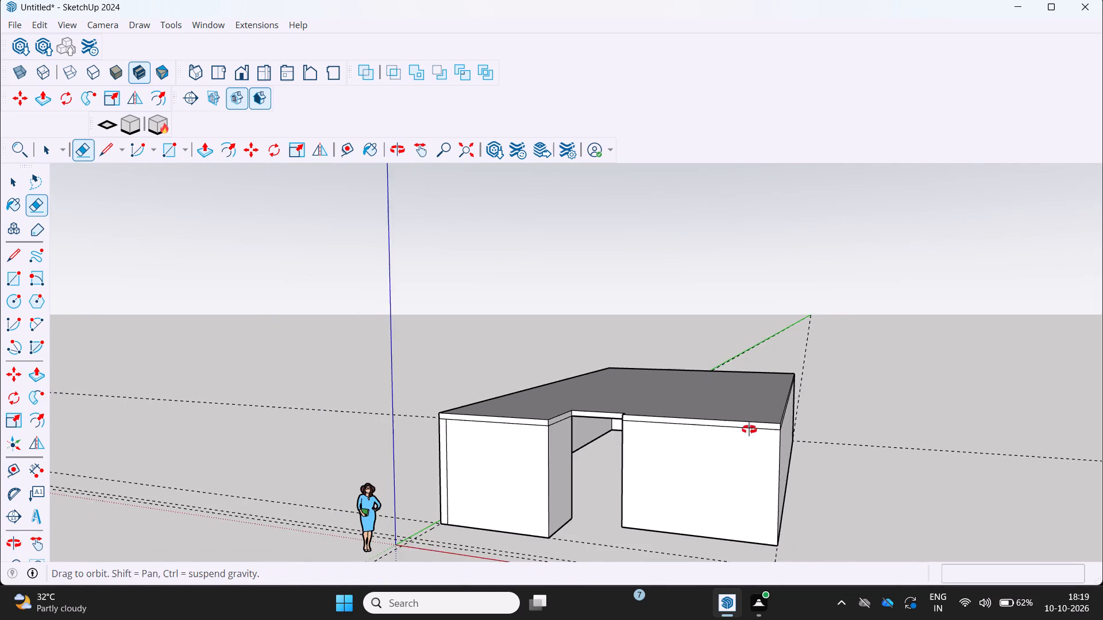
pyautogui.moveTo(749, 429); pyautogui.dragTo(756, 445, button='middle')
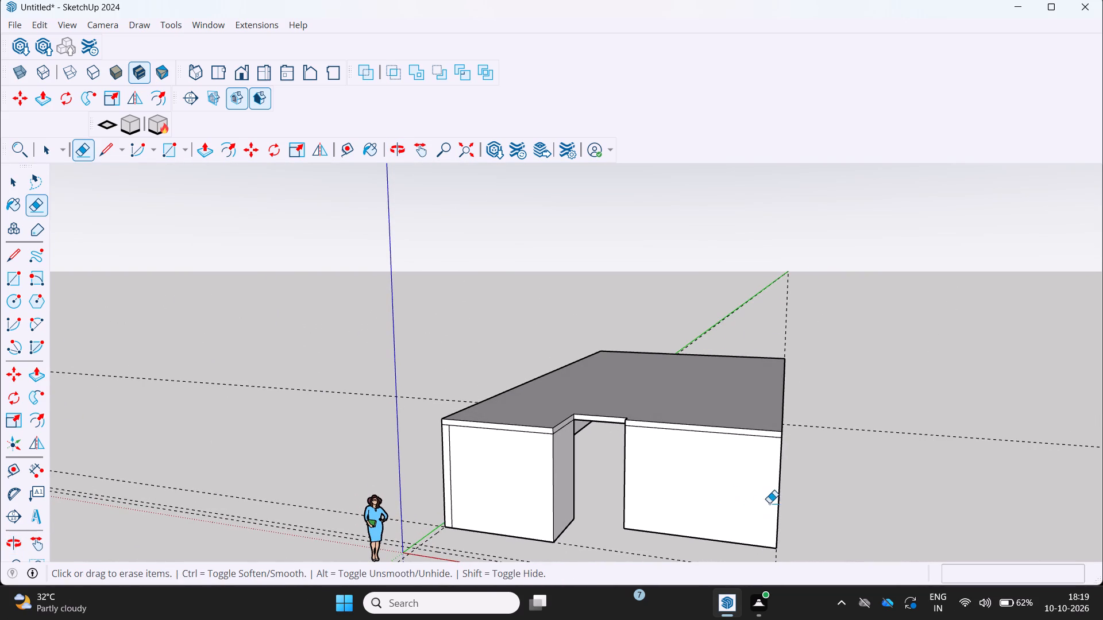
pyautogui.press('space')
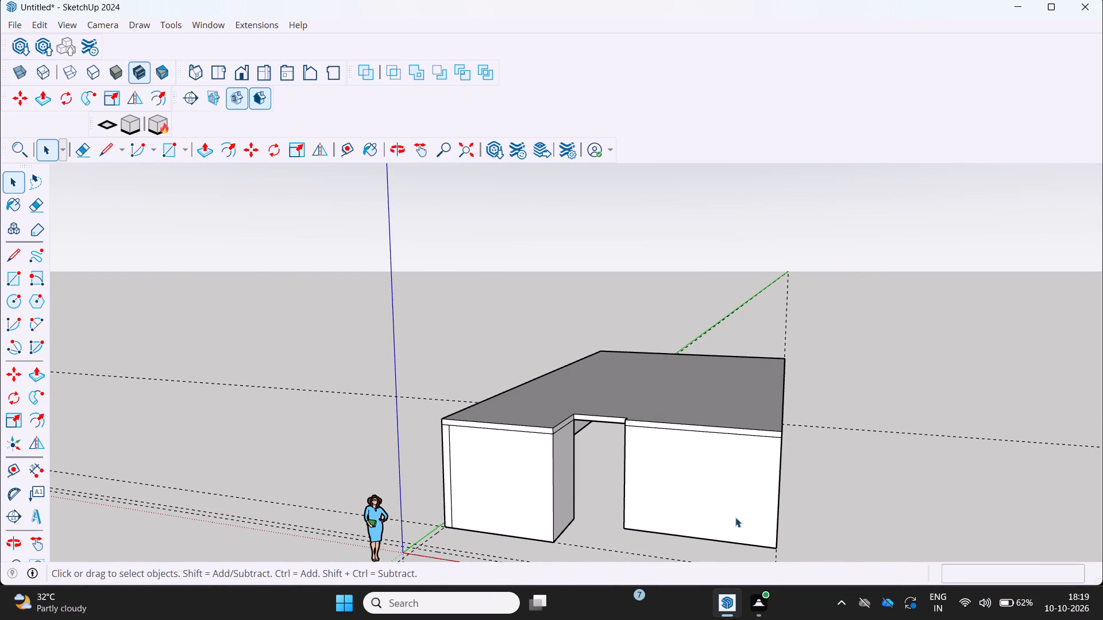
pyautogui.doubleClick(735, 517)
pyautogui.doubleClick(735, 517)
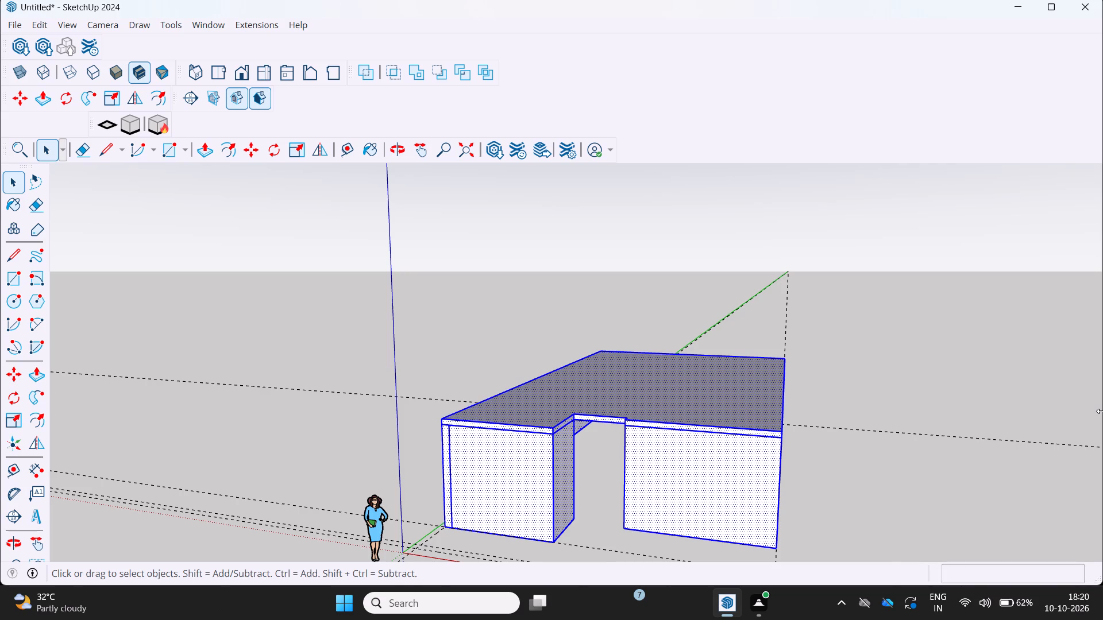
pyautogui.press('m')
pyautogui.scroll(-4, 1085, 397)
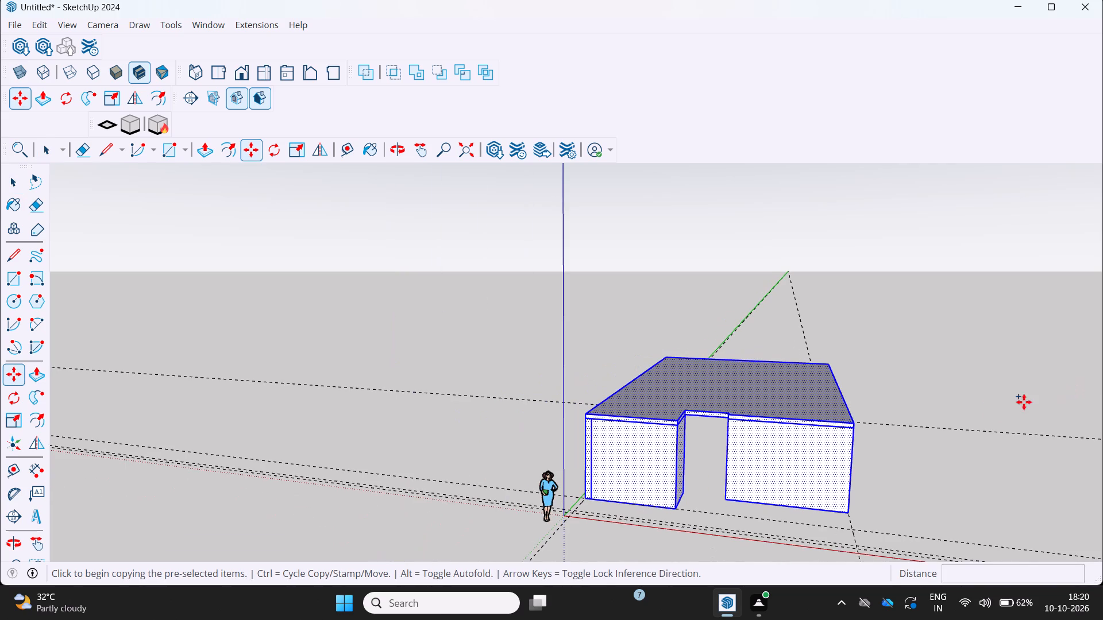
pyautogui.moveTo(907, 494); pyautogui.dragTo(839, 456, button='middle')
pyautogui.scroll(3, 869, 491)
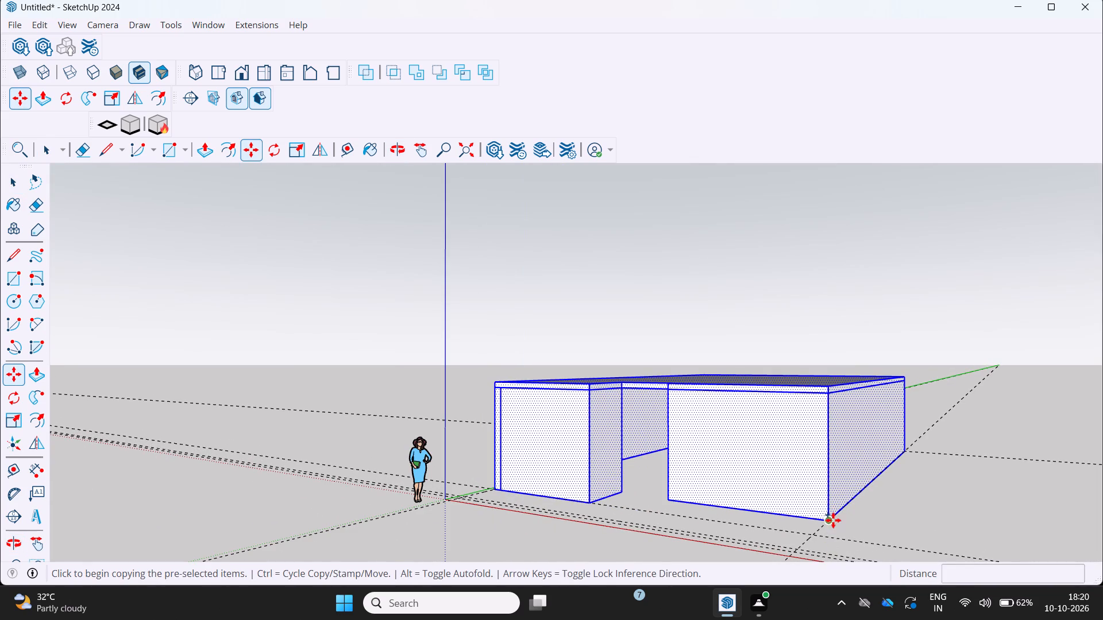
pyautogui.click(828, 520)
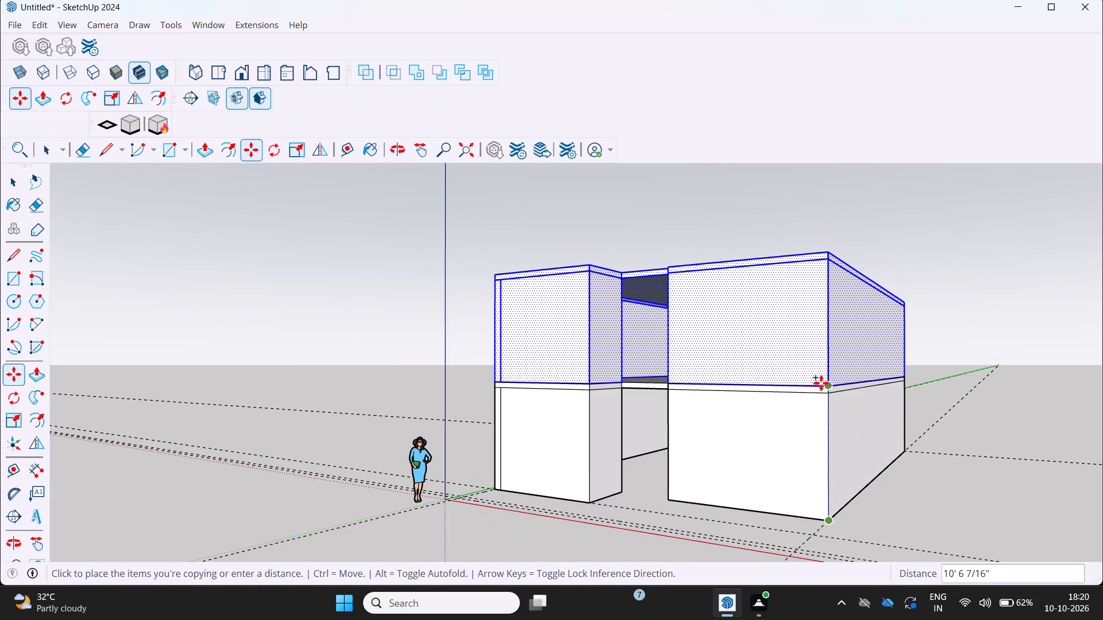
pyautogui.click(821, 383)
pyautogui.moveTo(800, 433); pyautogui.dragTo(850, 469, button='middle')
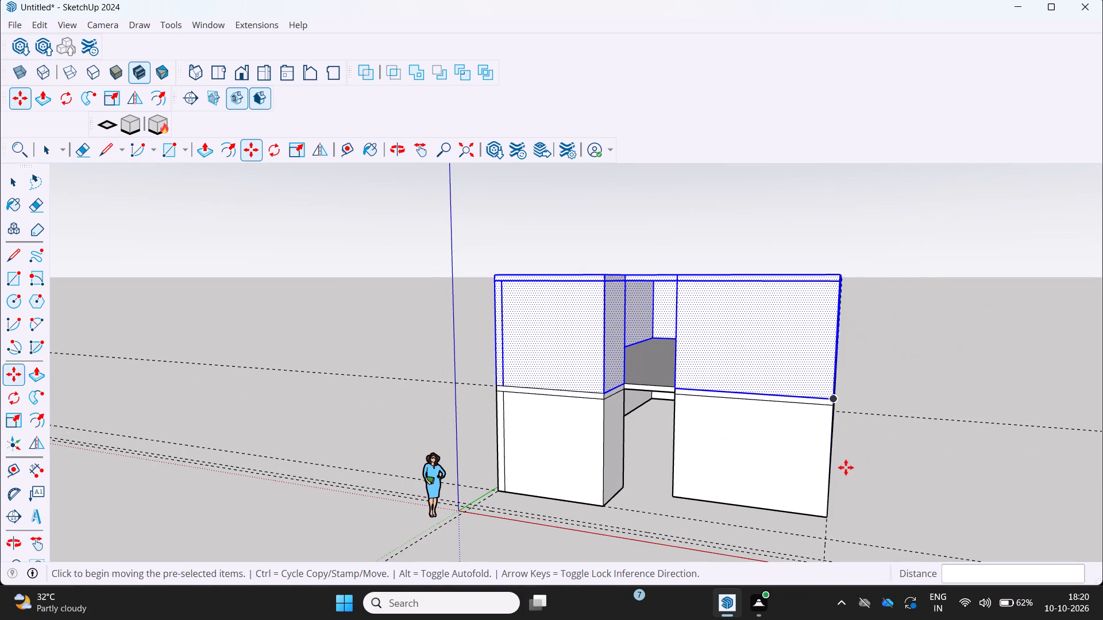
pyautogui.press('space')
pyautogui.click(893, 468)
# Examine the stacked two-storey house from the front, the sides and above.
pyautogui.scroll(-1, 772, 469)
pyautogui.moveTo(773, 469); pyautogui.dragTo(835, 497, button='middle')
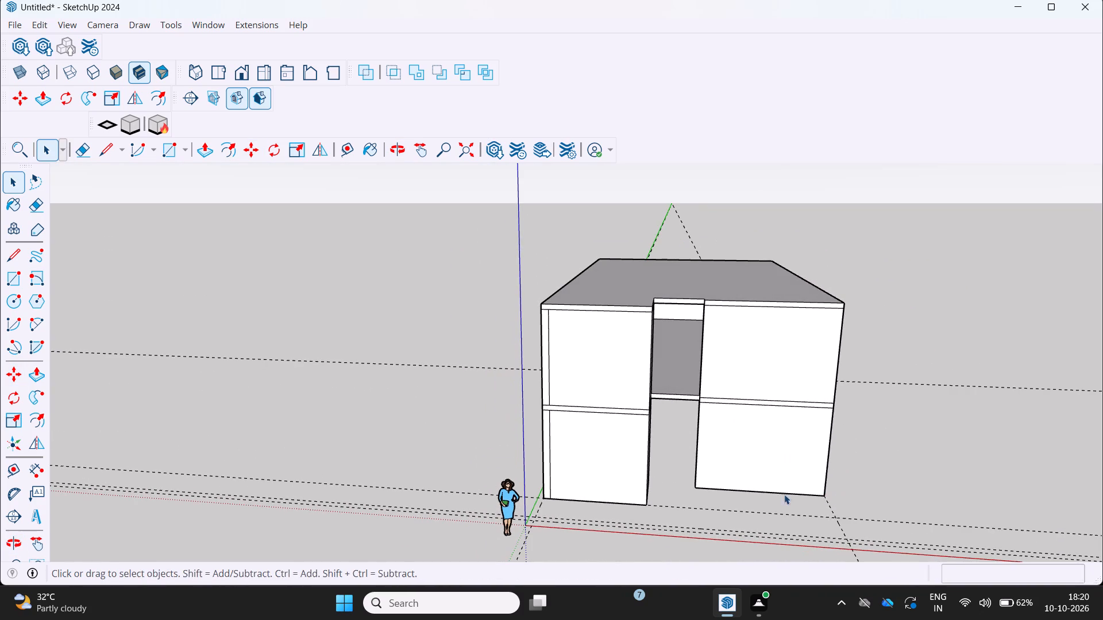
pyautogui.scroll(-2, 781, 461)
pyautogui.moveTo(781, 461); pyautogui.dragTo(786, 461, button='middle')
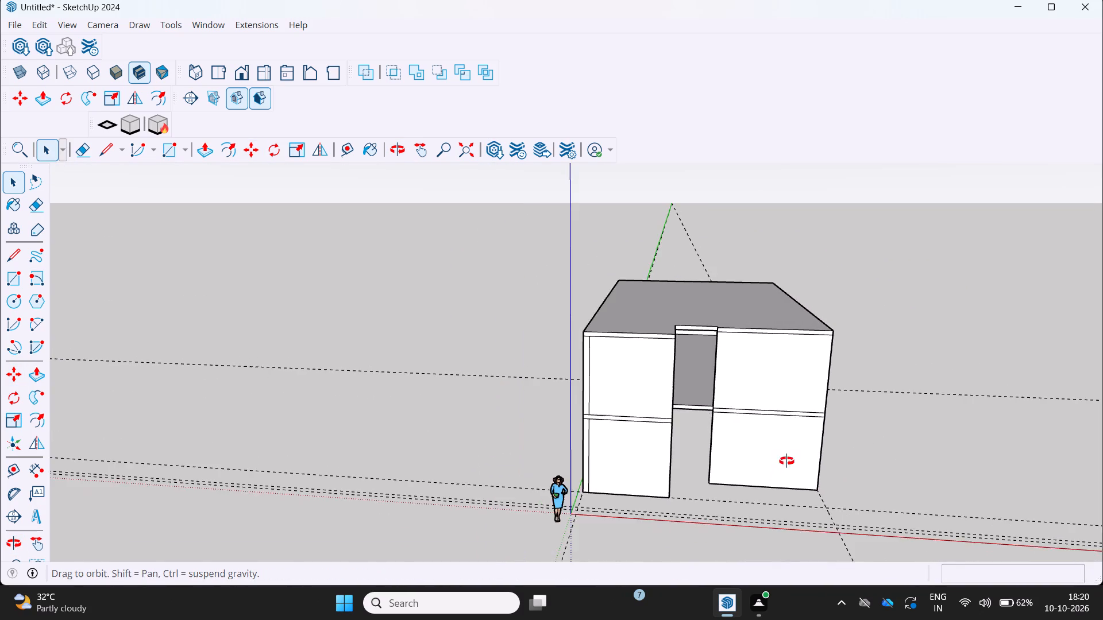
pyautogui.moveTo(786, 461); pyautogui.dragTo(843, 485, button='middle')
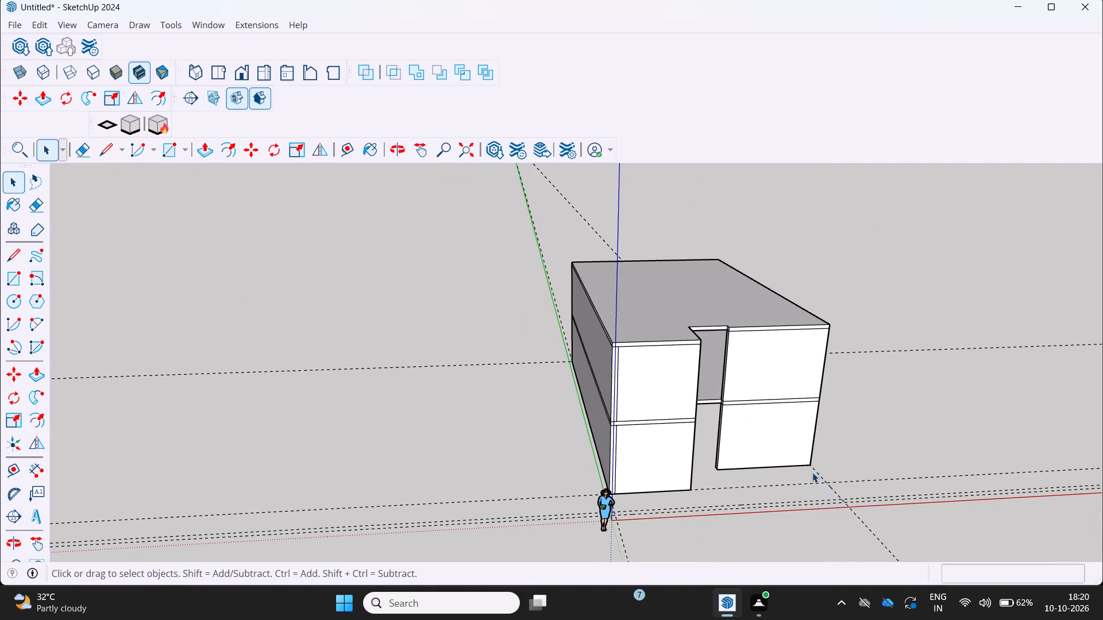
pyautogui.moveTo(812, 472); pyautogui.dragTo(759, 448, button='middle')
pyautogui.scroll(-2, 717, 463)
pyautogui.moveTo(718, 466); pyautogui.dragTo(720, 483, button='middle')
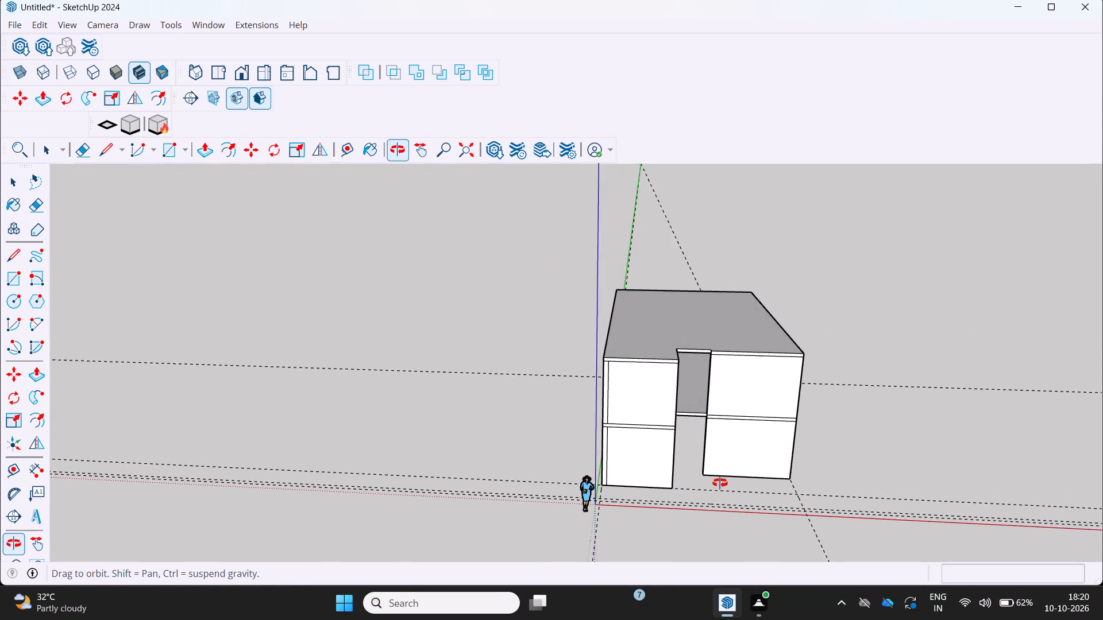
pyautogui.moveTo(720, 483); pyautogui.dragTo(716, 490, button='middle')
pyautogui.moveTo(803, 480); pyautogui.dragTo(804, 482, button='middle')
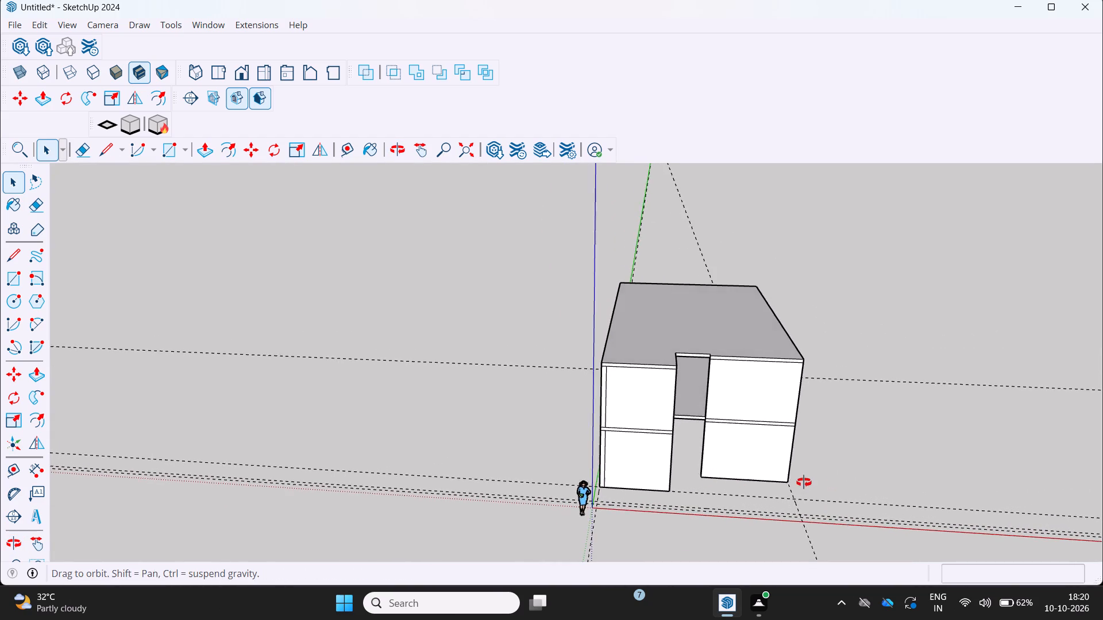
pyautogui.moveTo(804, 482); pyautogui.dragTo(746, 500, button='middle')
pyautogui.moveTo(774, 524); pyautogui.dragTo(777, 532, button='middle')
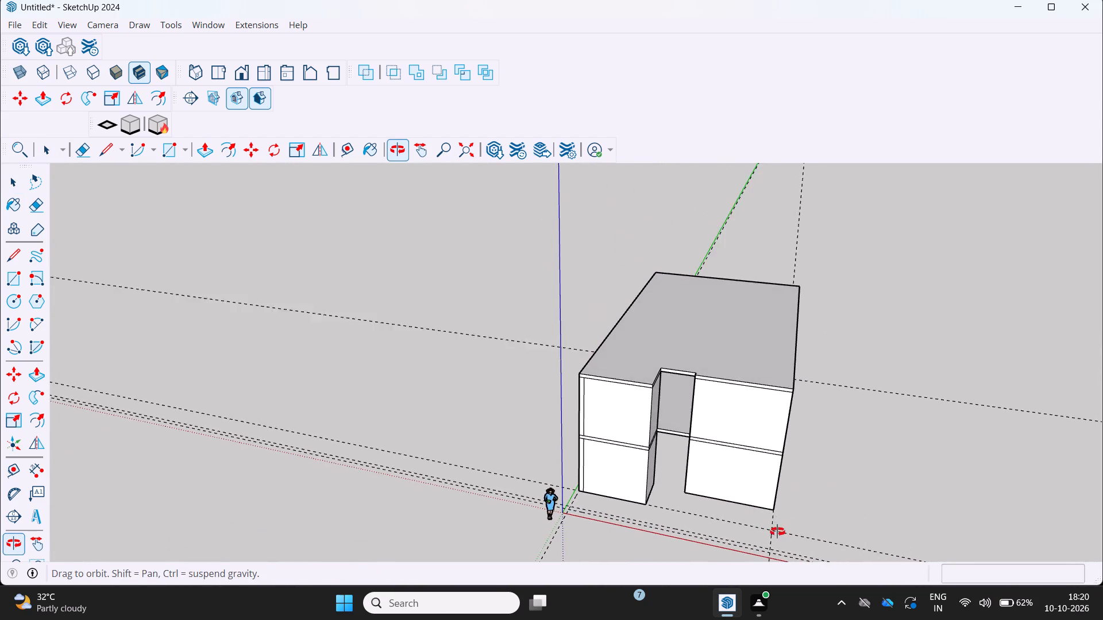
pyautogui.moveTo(777, 532); pyautogui.dragTo(773, 537, button='middle')
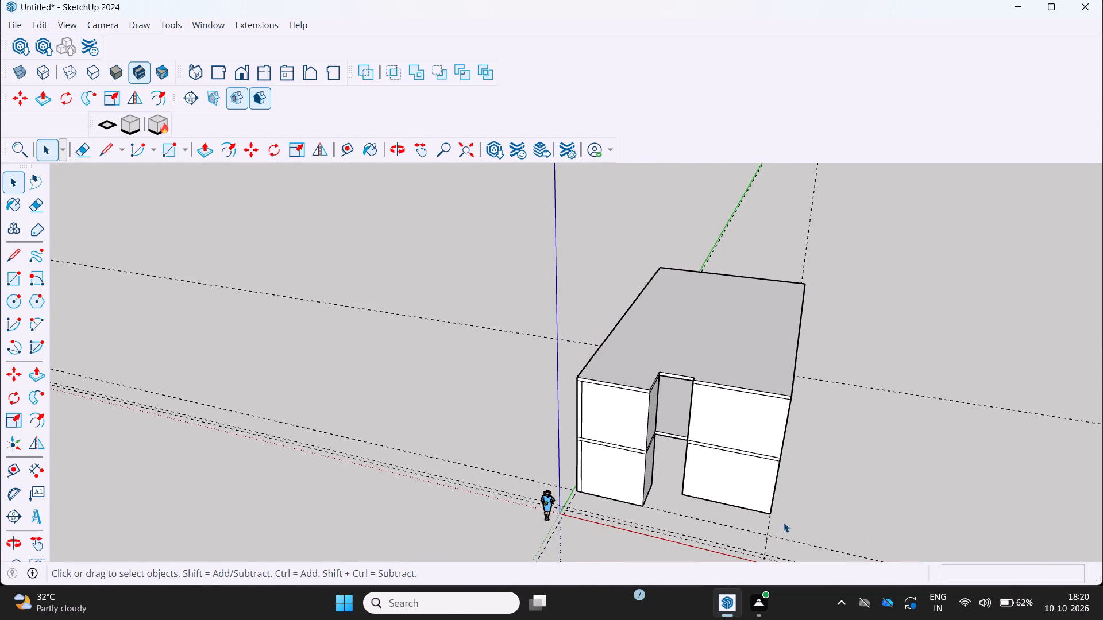
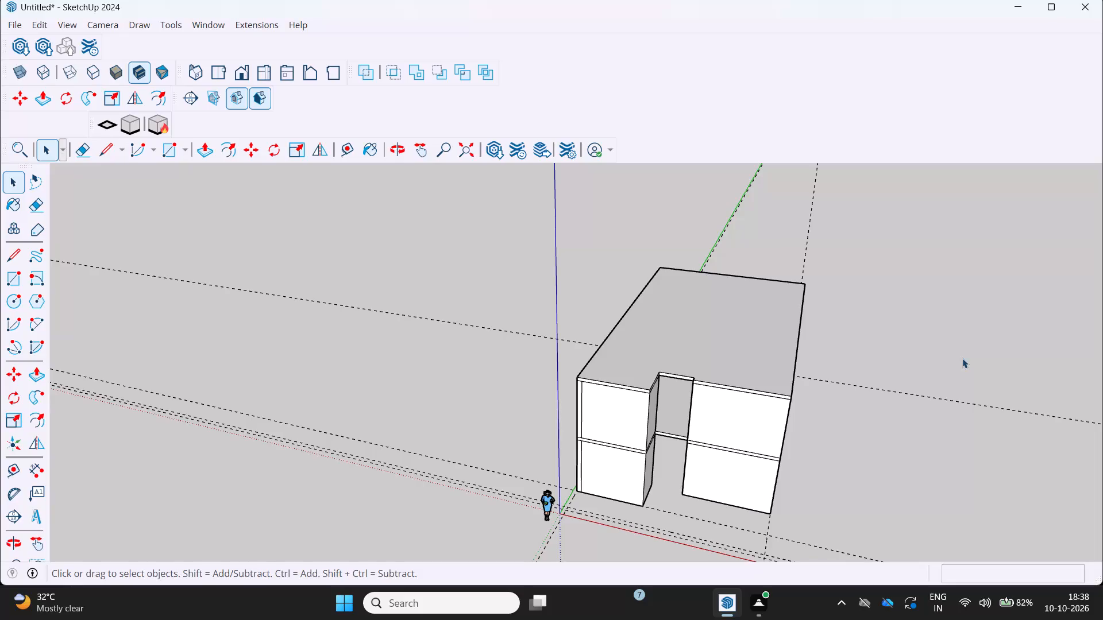
# Examine the two-storey building block and its recessed front opening from the front, the side and above.
pyautogui.scroll(-1, 1086, 343)
pyautogui.moveTo(915, 439); pyautogui.dragTo(978, 437, button='middle')
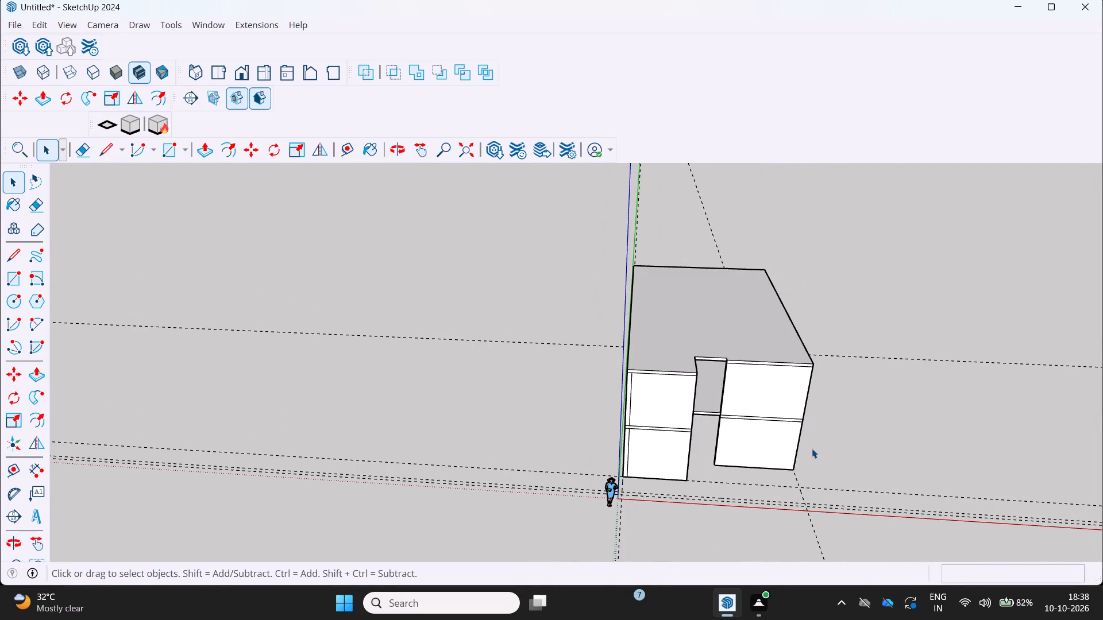
pyautogui.scroll(1, 812, 448)
pyautogui.moveTo(812, 449); pyautogui.dragTo(744, 411, button='middle')
pyautogui.scroll(3, 732, 444)
pyautogui.middleClick(740, 439)
pyautogui.moveTo(745, 439); pyautogui.dragTo(904, 396, button='middle')
pyautogui.middleClick(904, 396)
pyautogui.scroll(4, 646, 388)
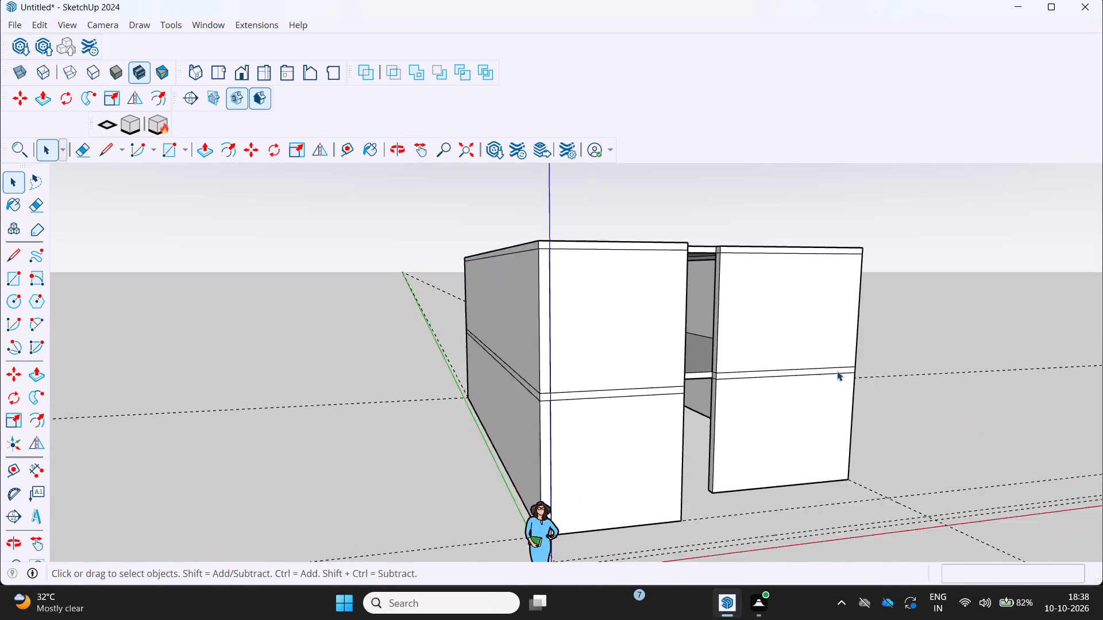
pyautogui.moveTo(831, 373); pyautogui.dragTo(721, 381, button='middle')
pyautogui.middleClick(721, 381)
pyautogui.scroll(-3, 721, 381)
pyautogui.moveTo(719, 425); pyautogui.dragTo(684, 507, button='middle')
pyautogui.middleClick(684, 507)
pyautogui.moveTo(639, 528); pyautogui.dragTo(696, 493, button='middle')
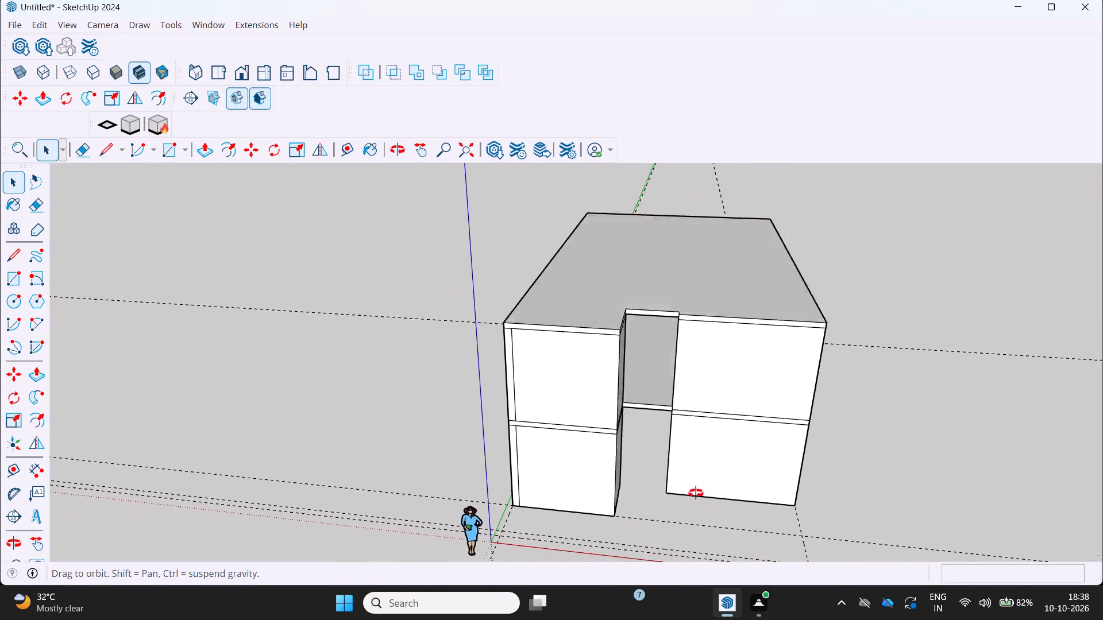
pyautogui.moveTo(696, 493); pyautogui.dragTo(729, 467, button='middle')
pyautogui.middleClick(729, 467)
pyautogui.scroll(-3, 729, 467)
pyautogui.moveTo(700, 477); pyautogui.dragTo(661, 509, button='middle')
pyautogui.scroll(-3, 661, 511)
pyautogui.moveTo(692, 501); pyautogui.dragTo(670, 433, button='middle')
pyautogui.scroll(1, 666, 457)
pyautogui.moveTo(695, 489); pyautogui.dragTo(699, 487, button='middle')
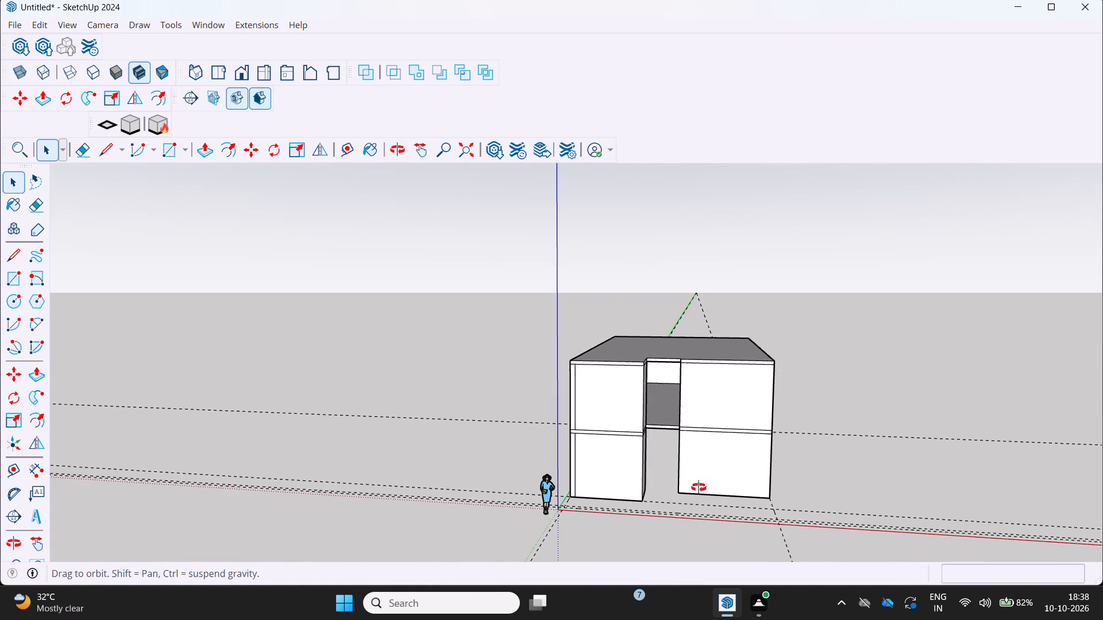
pyautogui.moveTo(699, 487); pyautogui.dragTo(727, 505, button='middle')
pyautogui.scroll(1, 594, 478)
pyautogui.moveTo(593, 478); pyautogui.dragTo(607, 520, button='middle')
pyautogui.scroll(1, 582, 468)
pyautogui.moveTo(589, 467); pyautogui.dragTo(580, 444, button='middle')
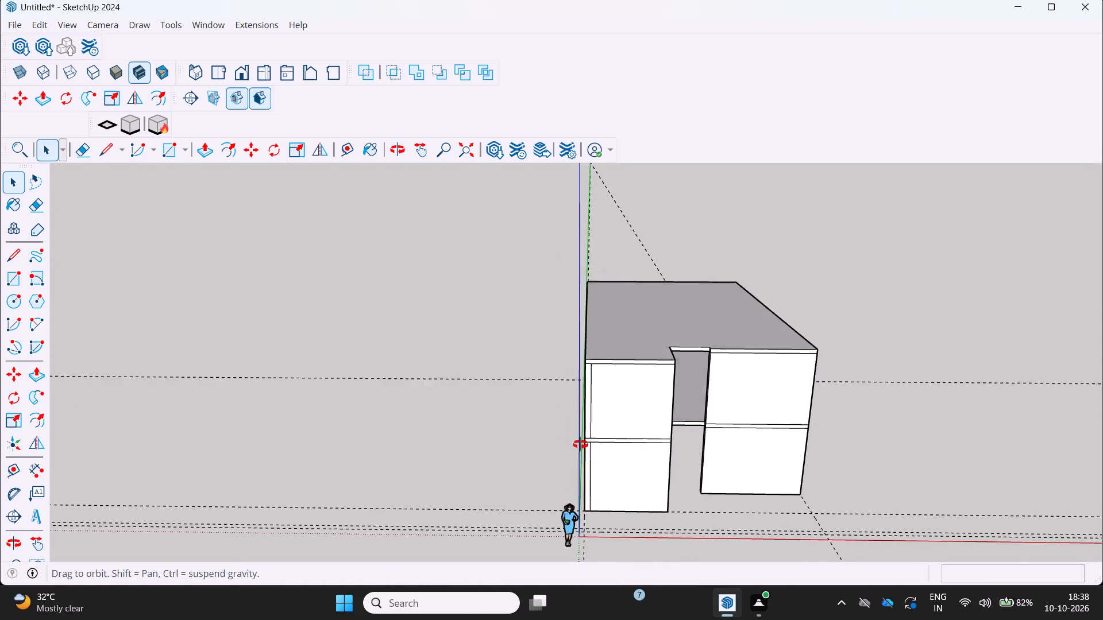
pyautogui.moveTo(580, 444); pyautogui.dragTo(574, 434, button='middle')
# Copy the roof's long edge on the green-axis side 6" inward across the roof face.
pyautogui.moveTo(637, 406); pyautogui.dragTo(623, 527, button='middle')
pyautogui.moveTo(625, 204); pyautogui.dragTo(624, 204, button='middle')
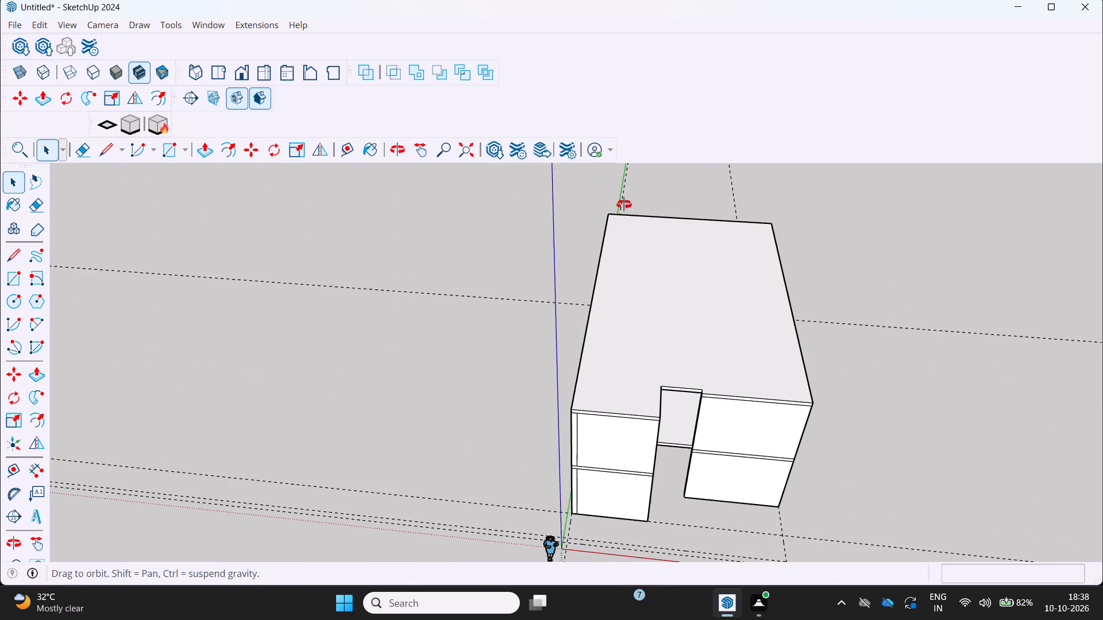
pyautogui.moveTo(624, 204); pyautogui.dragTo(593, 219, button='middle')
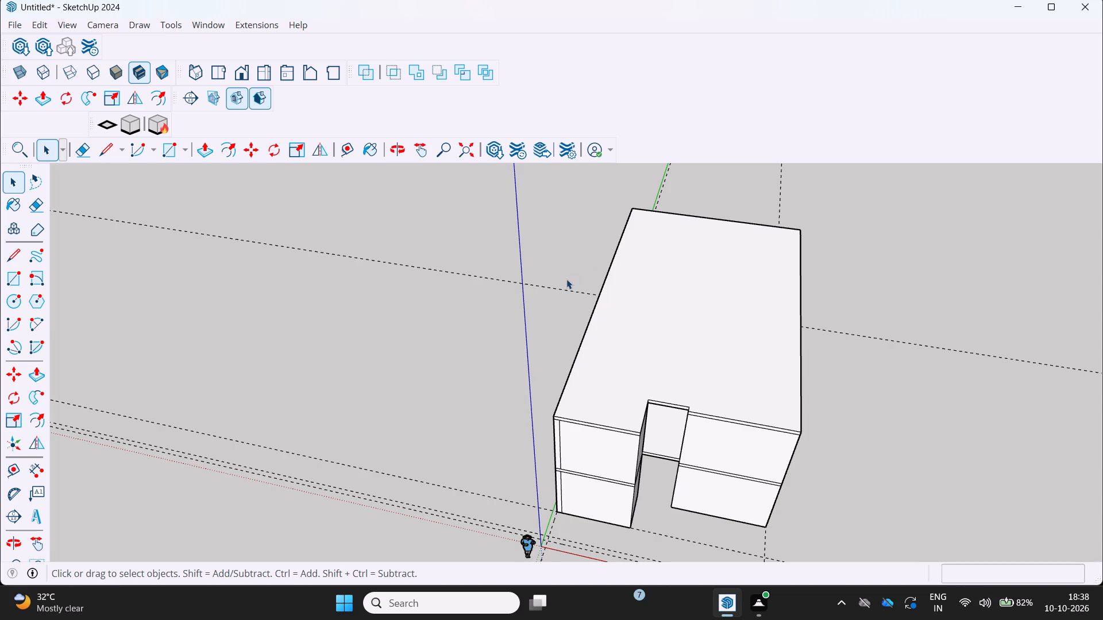
pyautogui.click(603, 282)
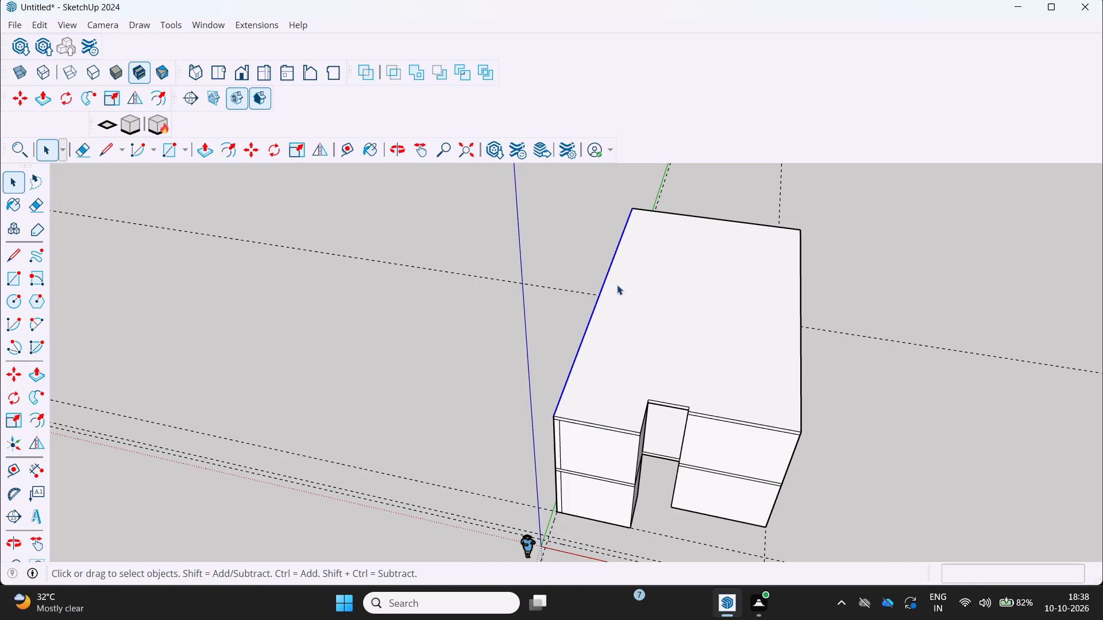
pyautogui.press('m')
pyautogui.click(606, 282)
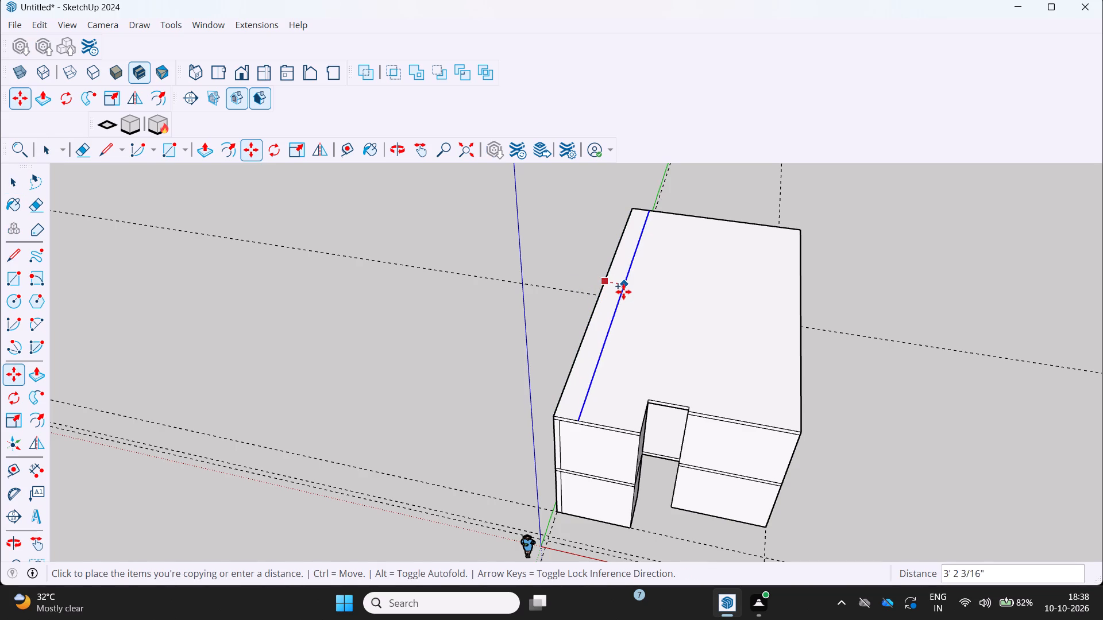
pyautogui.press('6')
pyautogui.press('Return')
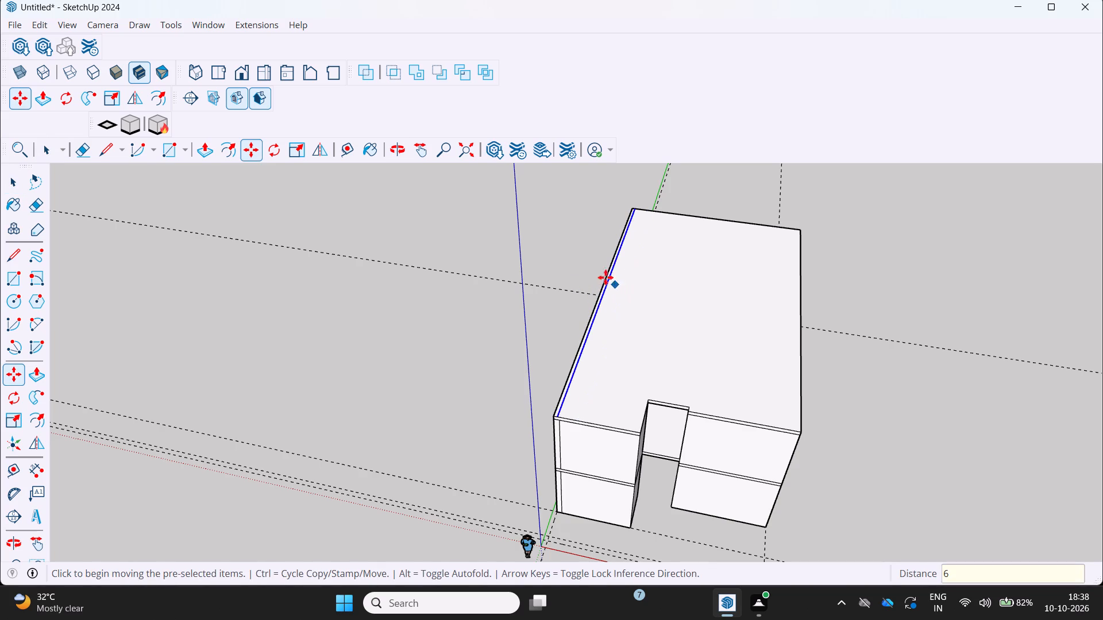
# Copy the roof's short rear edge, opposite the notched front, 6" inward across the roof face.
pyautogui.moveTo(714, 231); pyautogui.dragTo(616, 253, button='middle')
pyautogui.scroll(-1, 780, 238)
pyautogui.moveTo(775, 240); pyautogui.dragTo(730, 247, button='middle')
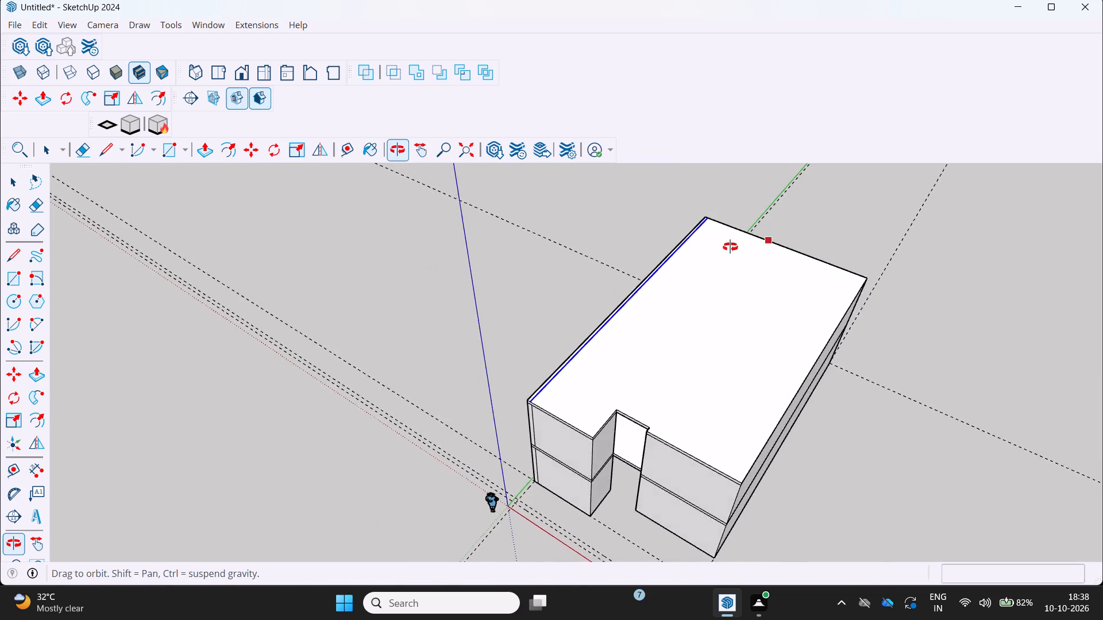
pyautogui.moveTo(730, 247); pyautogui.dragTo(670, 258, button='middle')
pyautogui.scroll(2, 1040, 421)
pyautogui.moveTo(986, 364); pyautogui.dragTo(914, 314, button='middle')
pyautogui.middleClick(912, 313)
pyautogui.scroll(4, 907, 312)
pyautogui.moveTo(842, 468); pyautogui.dragTo(712, 358, button='middle')
pyautogui.scroll(1, 766, 405)
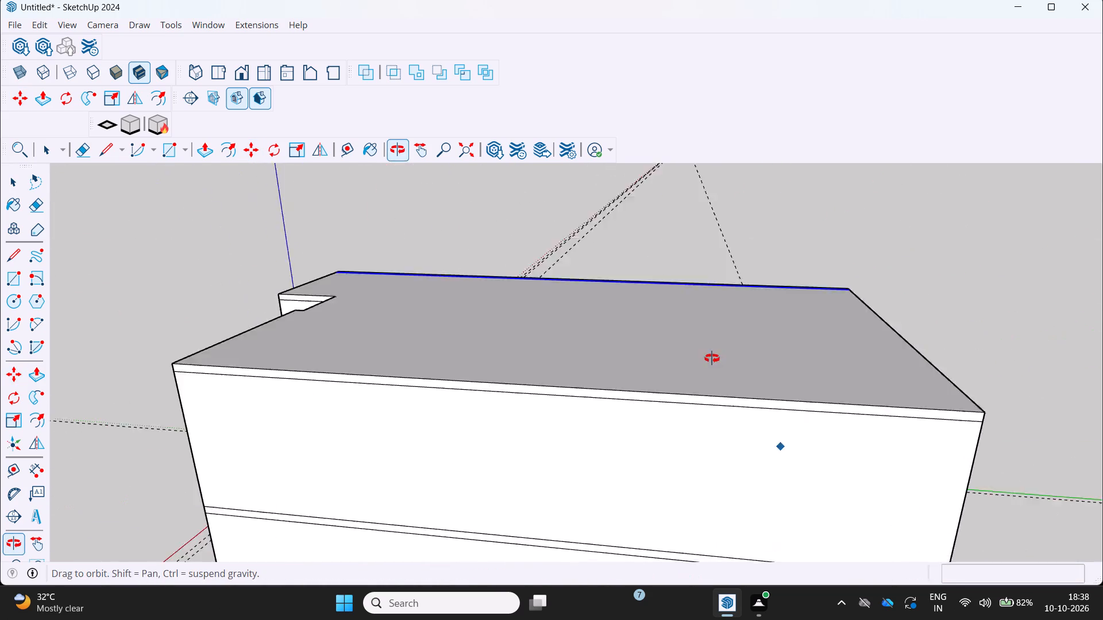
pyautogui.moveTo(712, 358); pyautogui.dragTo(711, 358, button='middle')
pyautogui.middleClick(711, 358)
pyautogui.scroll(-9, 711, 358)
pyautogui.moveTo(812, 391); pyautogui.dragTo(772, 456, button='middle')
pyautogui.scroll(4, 773, 455)
pyautogui.moveTo(834, 356); pyautogui.dragTo(778, 445, button='middle')
pyautogui.scroll(4, 772, 435)
pyautogui.click(812, 428)
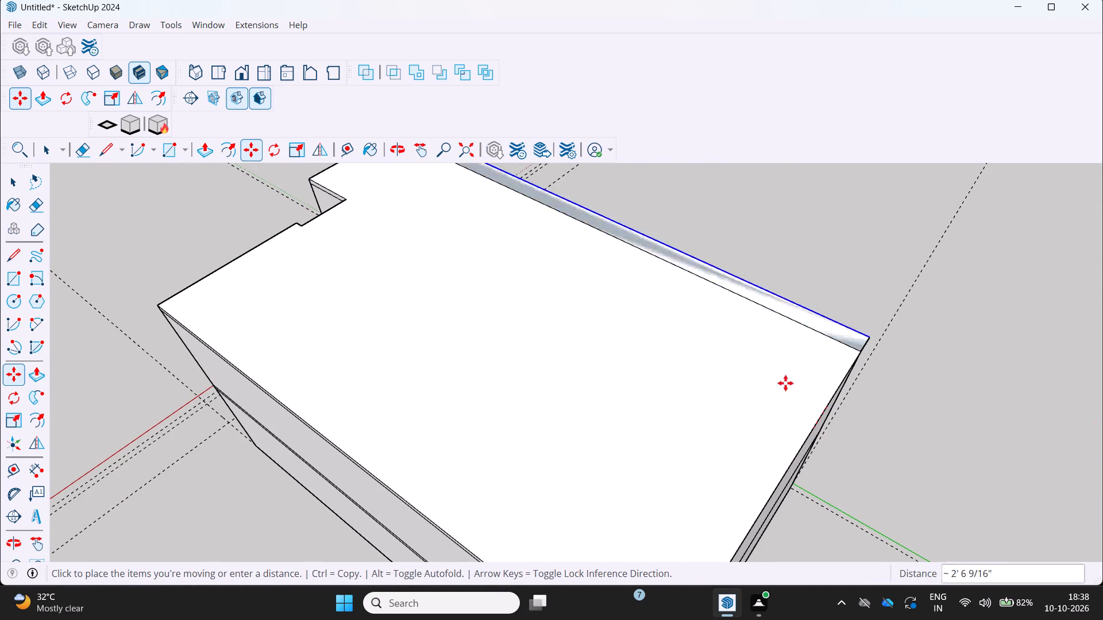
pyautogui.press('Escape')
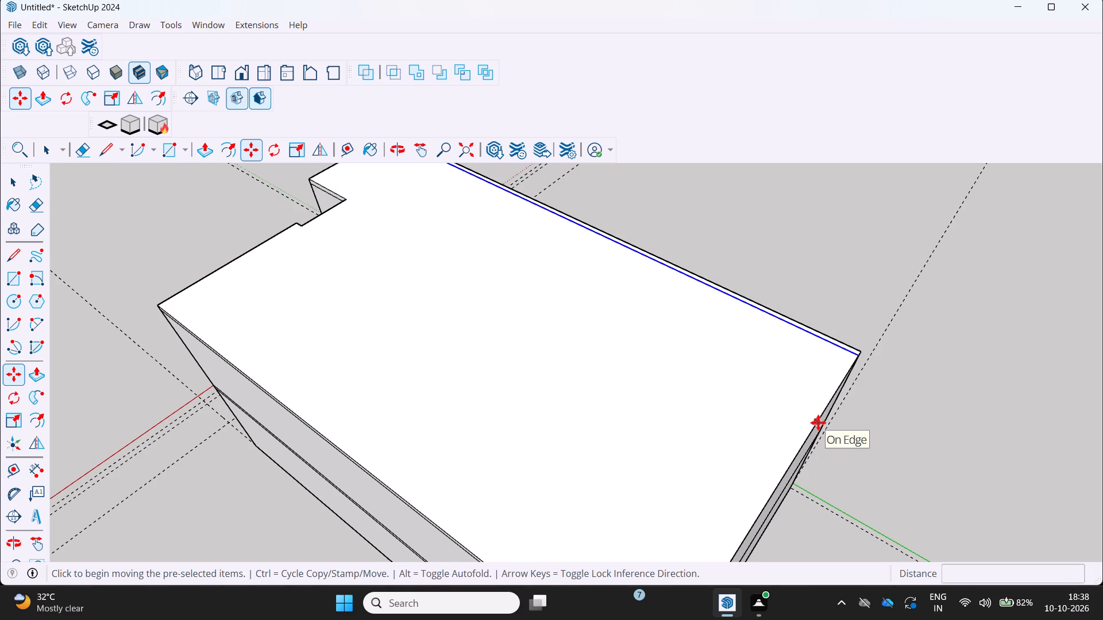
pyautogui.press('space')
pyautogui.click(816, 419)
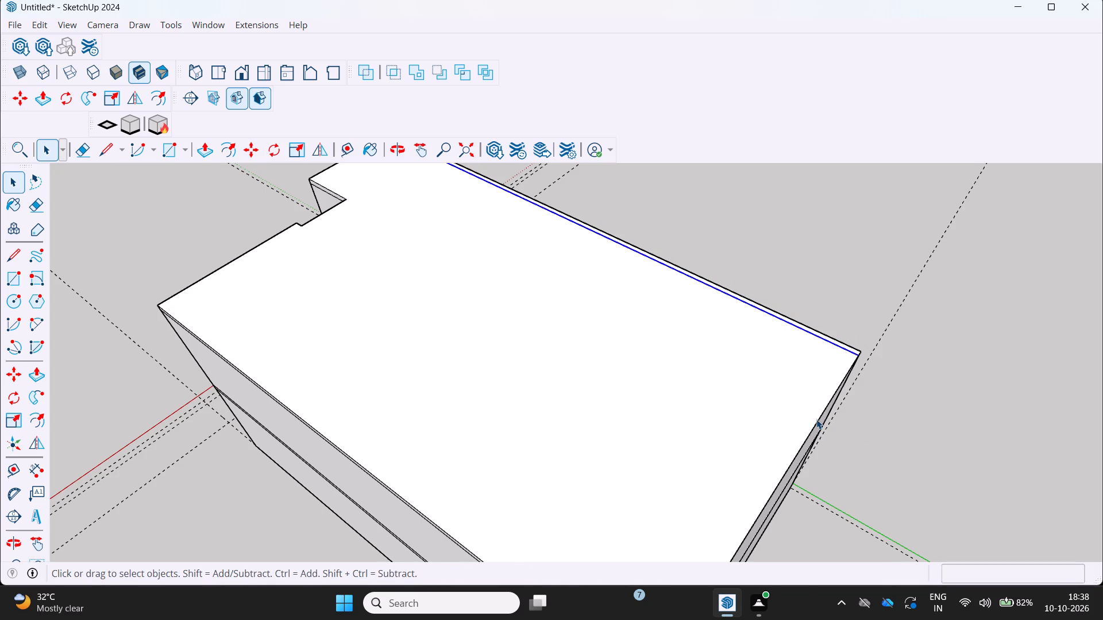
pyautogui.press('m')
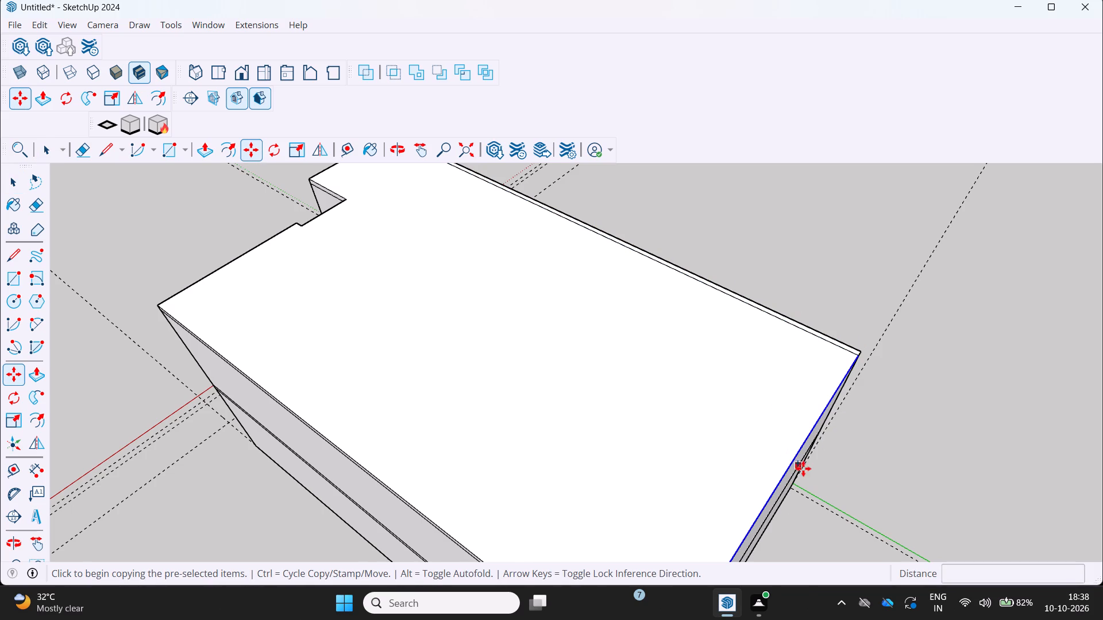
pyautogui.click(795, 456)
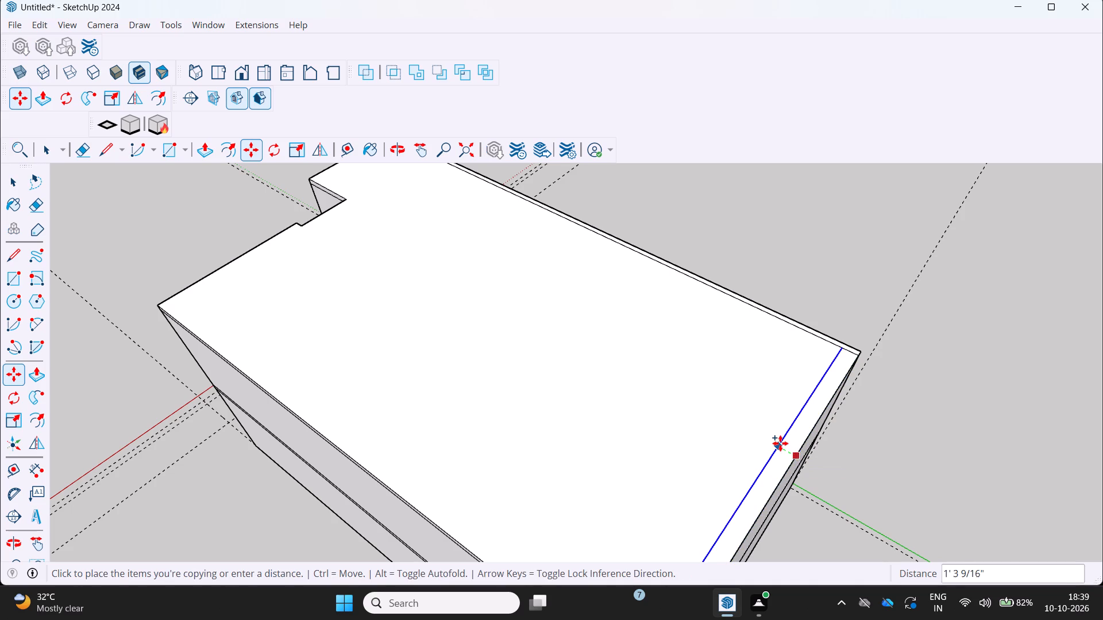
pyautogui.press('6')
pyautogui.press('Return')
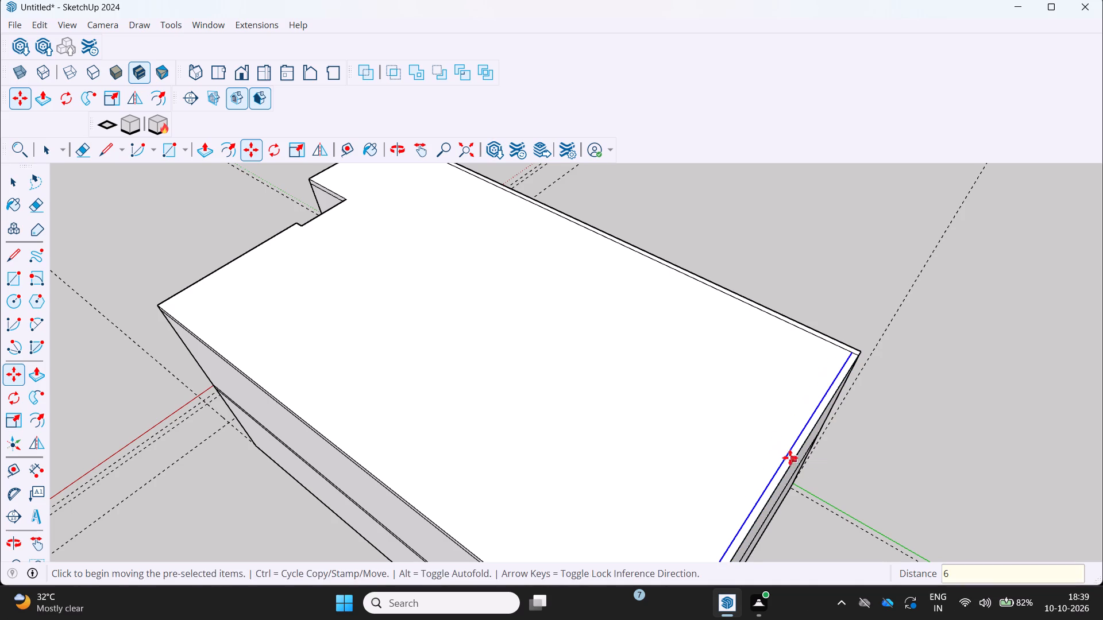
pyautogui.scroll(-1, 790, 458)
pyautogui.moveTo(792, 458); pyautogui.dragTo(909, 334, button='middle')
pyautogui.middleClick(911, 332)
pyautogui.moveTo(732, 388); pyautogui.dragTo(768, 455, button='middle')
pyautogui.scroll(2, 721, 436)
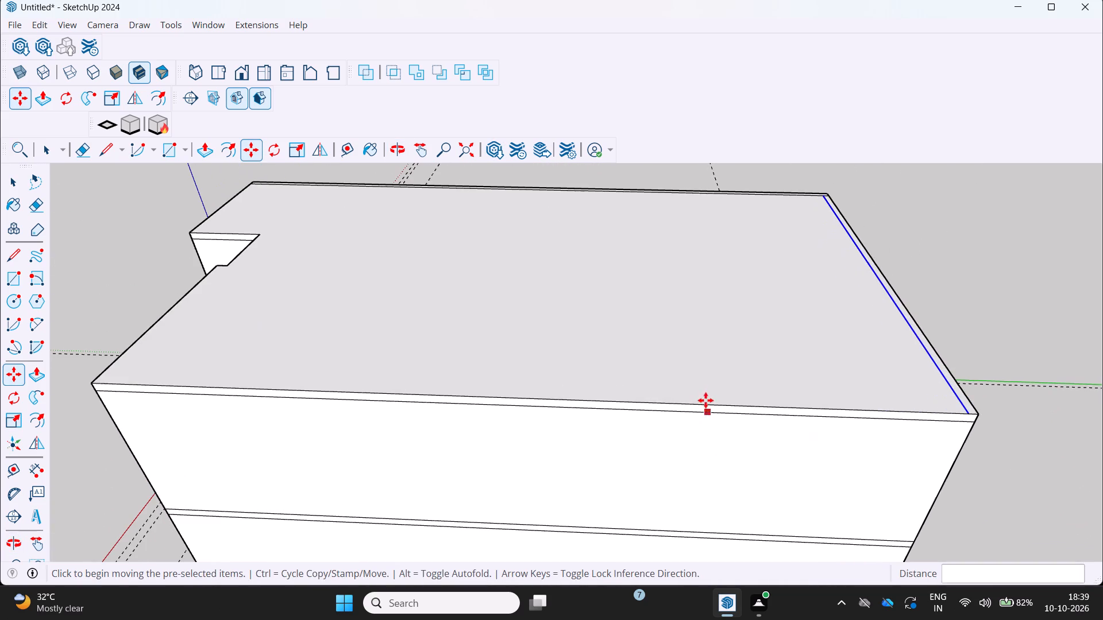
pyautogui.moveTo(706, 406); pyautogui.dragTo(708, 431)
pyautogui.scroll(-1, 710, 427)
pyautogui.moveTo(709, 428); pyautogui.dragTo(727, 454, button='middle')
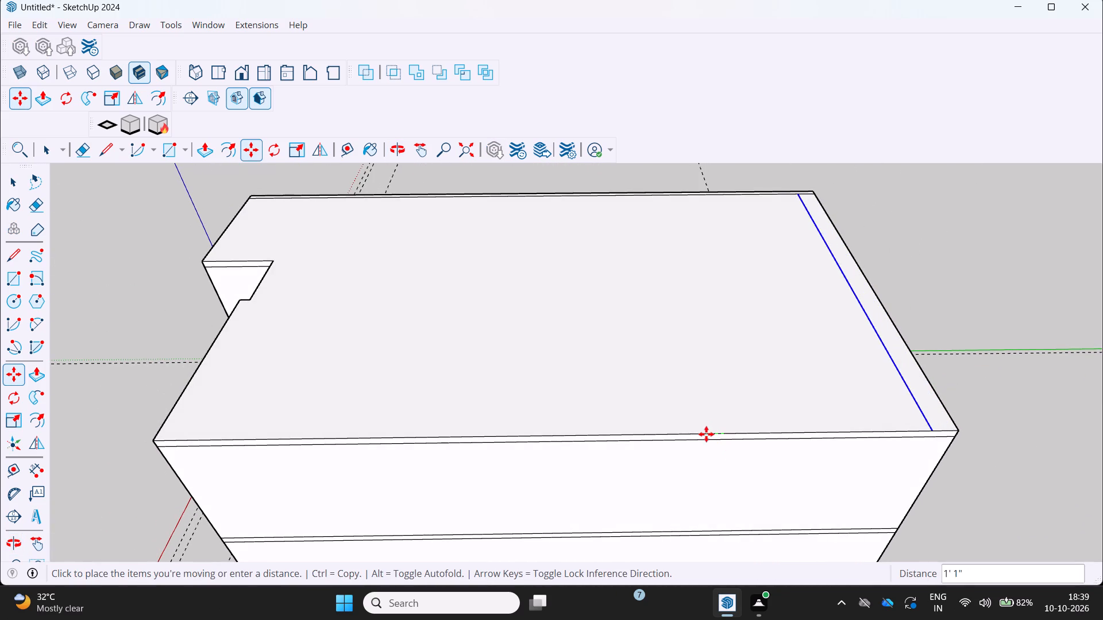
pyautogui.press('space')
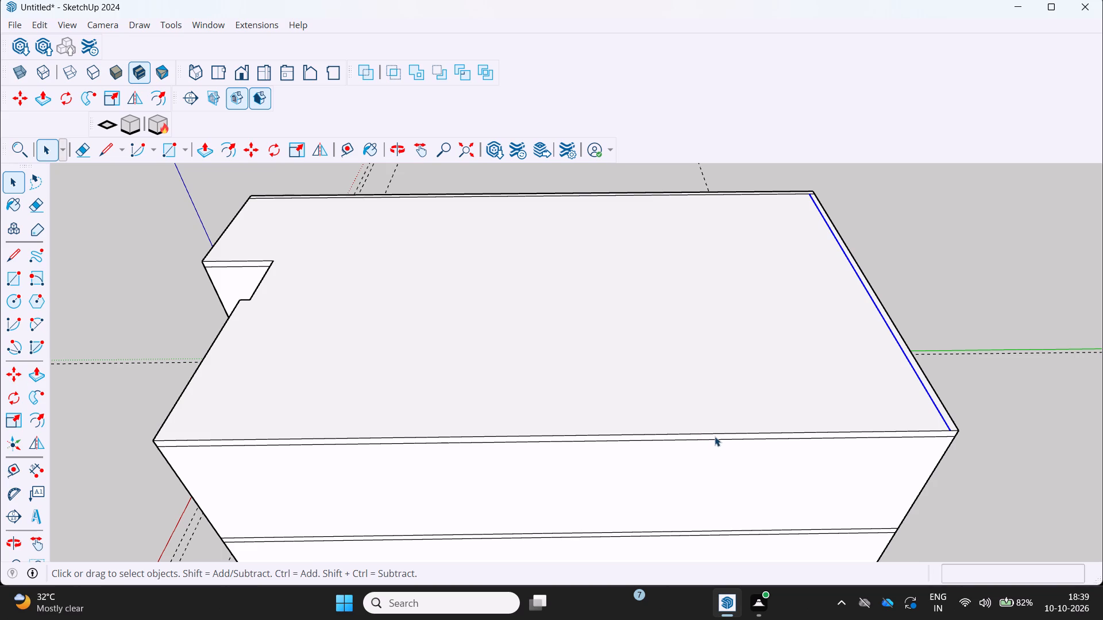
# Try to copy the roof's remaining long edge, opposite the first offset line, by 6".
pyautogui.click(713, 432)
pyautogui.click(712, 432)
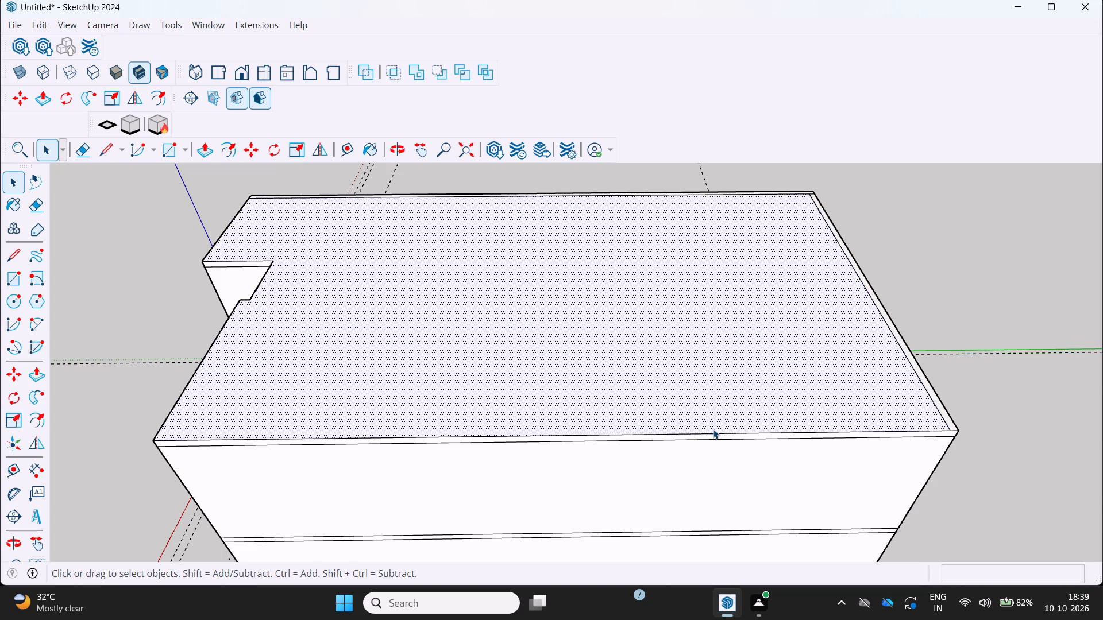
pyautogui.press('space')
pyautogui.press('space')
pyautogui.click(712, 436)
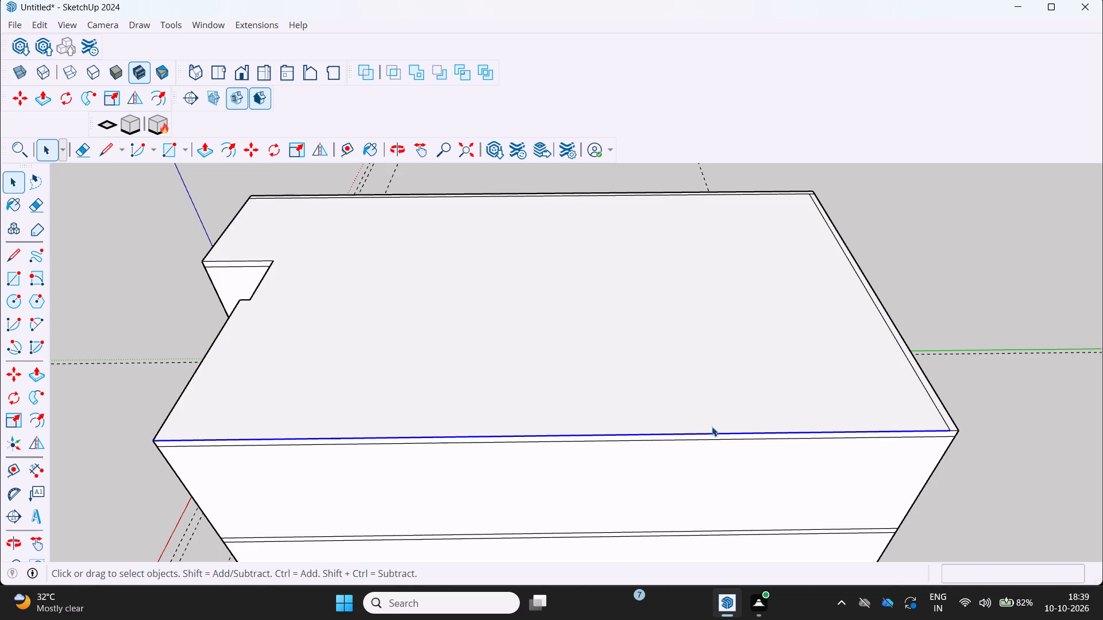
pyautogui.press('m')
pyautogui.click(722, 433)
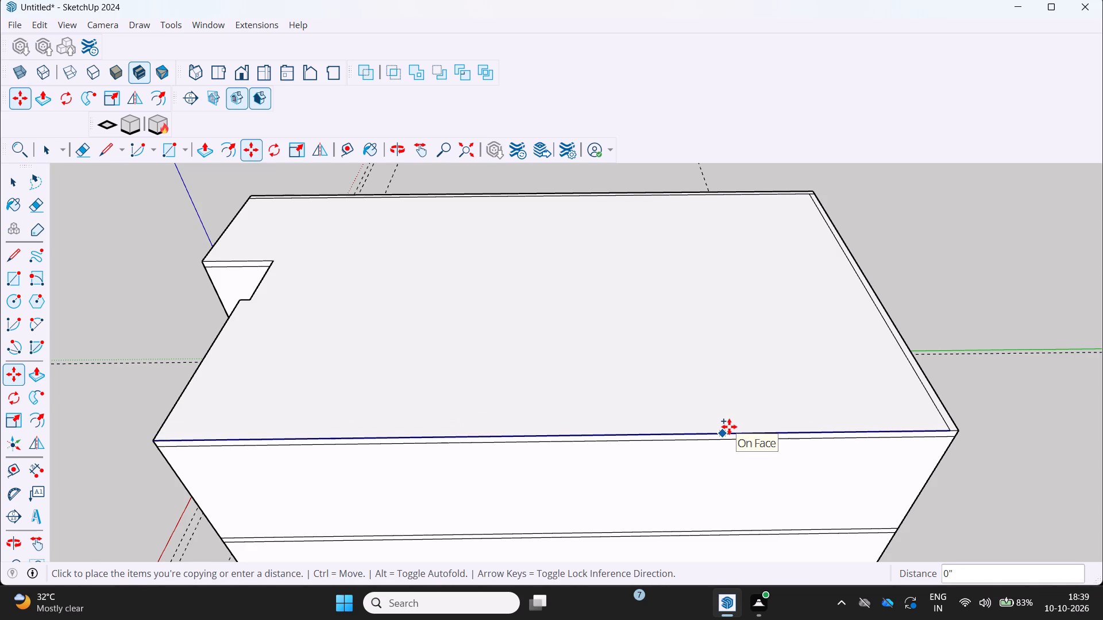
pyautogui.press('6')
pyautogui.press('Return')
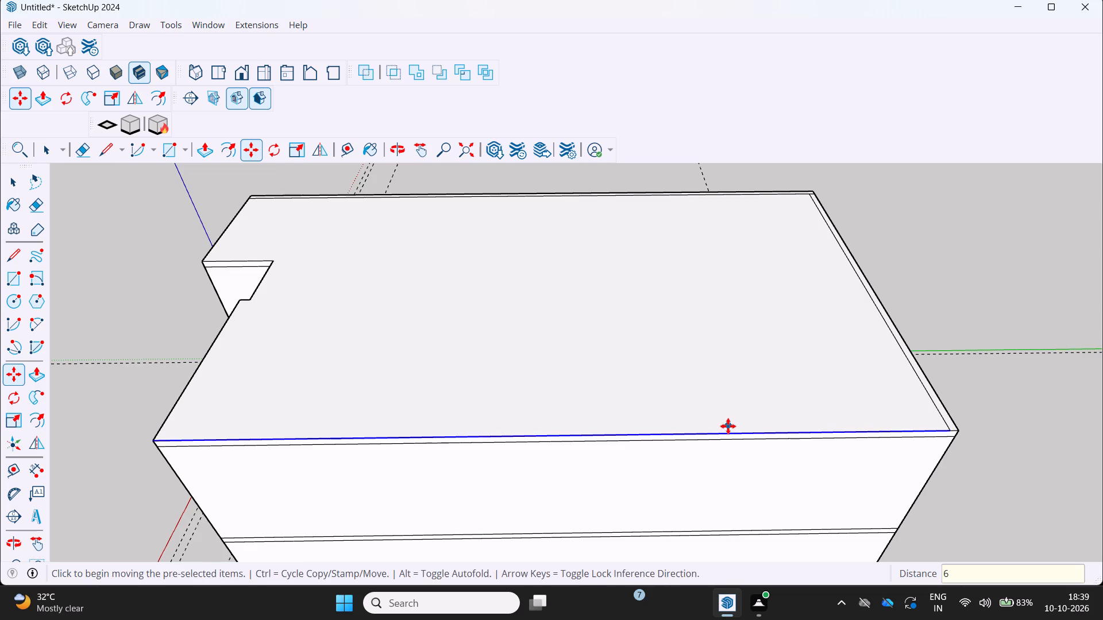
# Examine the rear roof corner where the remaining long edge meets the rear 6" strip.
pyautogui.scroll(-1, 772, 469)
pyautogui.moveTo(772, 469); pyautogui.dragTo(830, 478, button='middle')
pyautogui.scroll(-1, 747, 434)
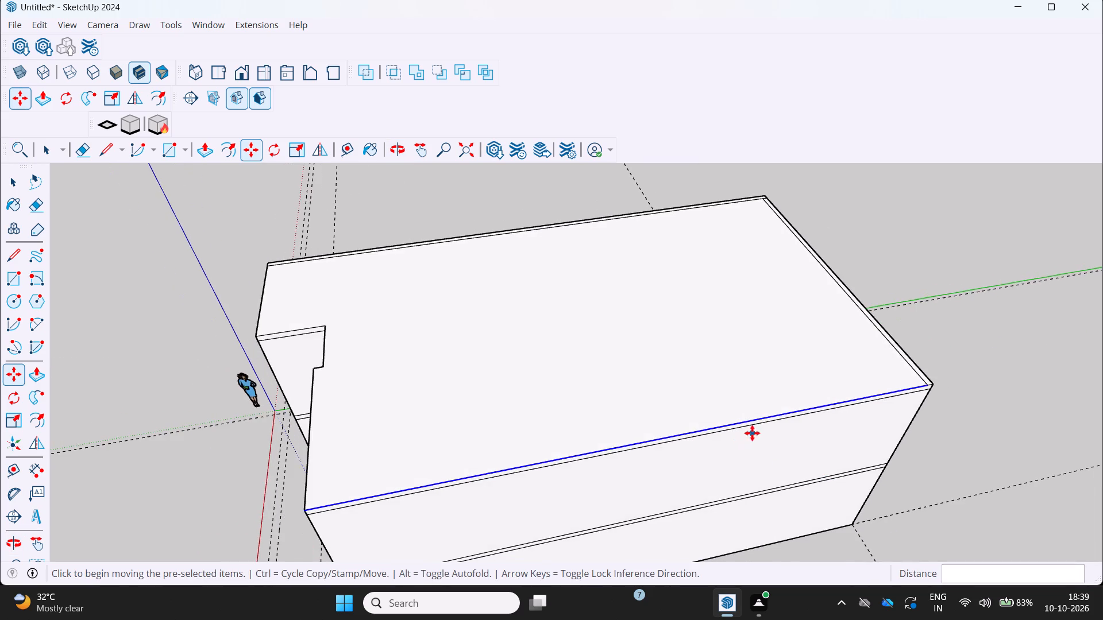
pyautogui.moveTo(753, 433); pyautogui.dragTo(700, 485, button='middle')
pyautogui.scroll(3, 934, 497)
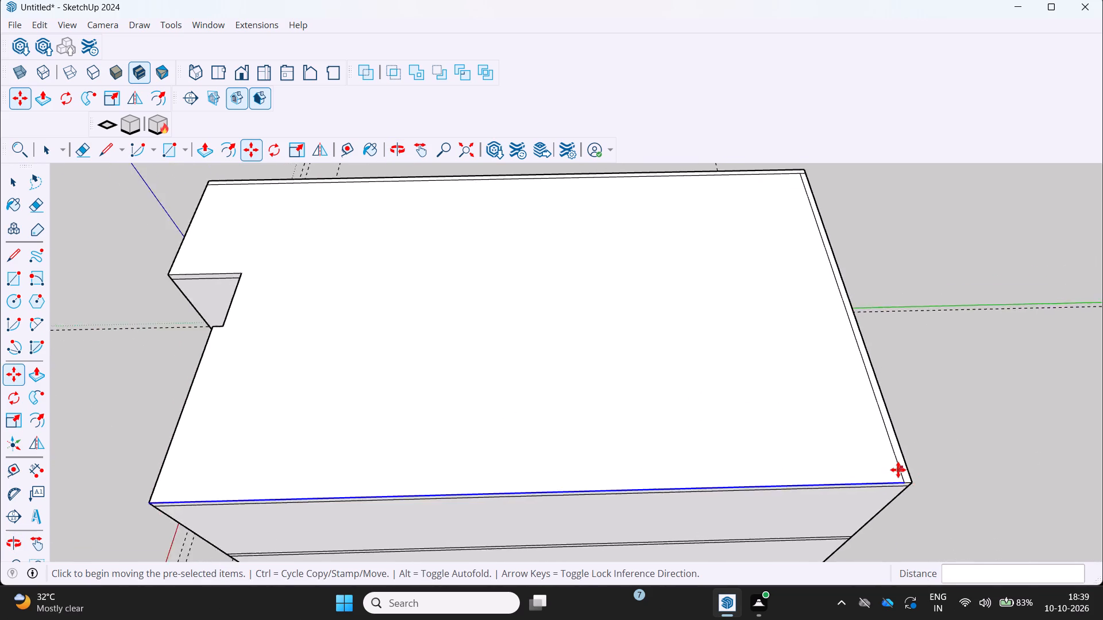
pyautogui.scroll(8, 898, 470)
pyautogui.middleClick(907, 505)
pyautogui.scroll(10, 904, 485)
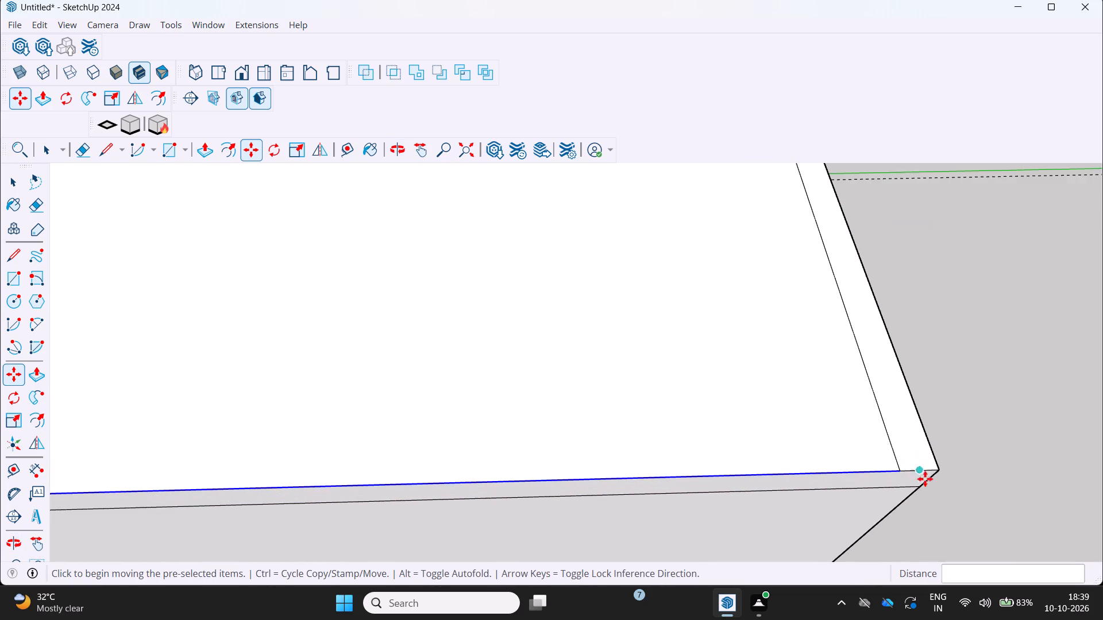
pyautogui.scroll(7, 925, 479)
pyautogui.scroll(-8, 925, 487)
pyautogui.scroll(2, 921, 481)
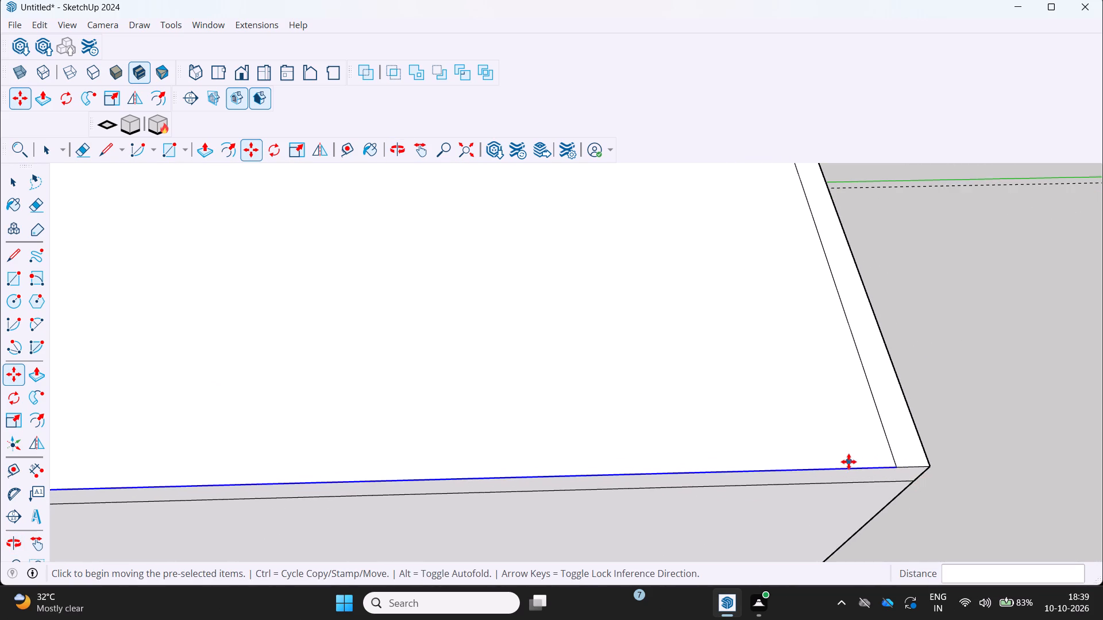
pyautogui.moveTo(848, 462); pyautogui.dragTo(921, 513, button='middle')
pyautogui.press('space')
pyautogui.press('space')
pyautogui.press('space')
pyautogui.moveTo(854, 484); pyautogui.dragTo(796, 424, button='middle')
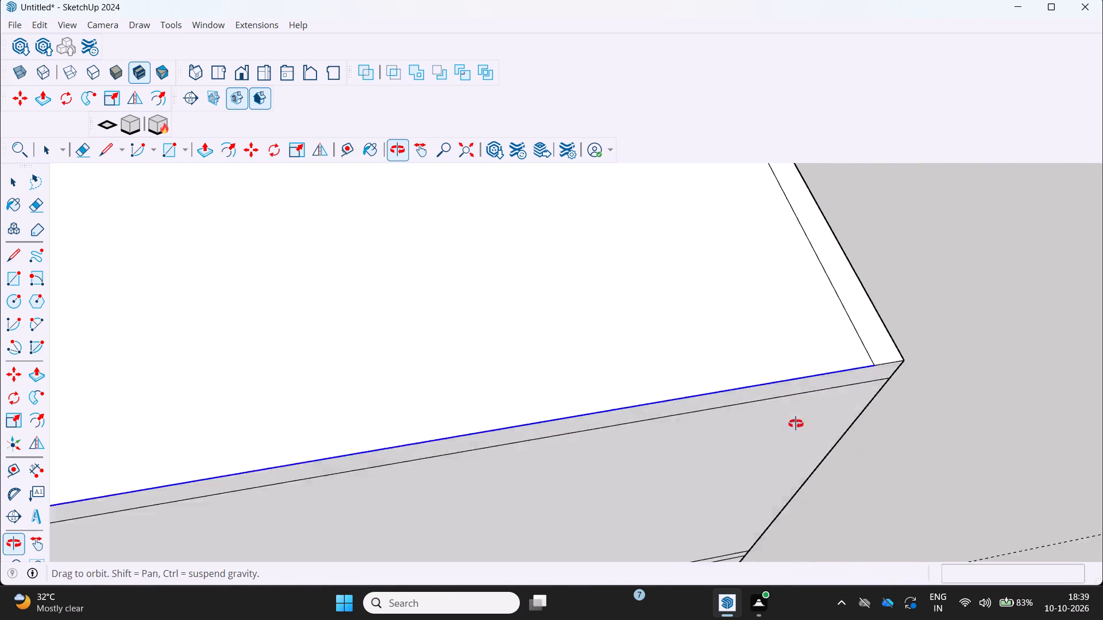
pyautogui.moveTo(796, 424); pyautogui.dragTo(786, 431, button='middle')
pyautogui.scroll(-4, 792, 421)
pyautogui.middleClick(786, 431)
pyautogui.scroll(1, 734, 417)
pyautogui.moveTo(782, 437); pyautogui.dragTo(826, 468, button='middle')
pyautogui.scroll(-4, 826, 468)
pyautogui.moveTo(814, 462); pyautogui.dragTo(793, 449, button='middle')
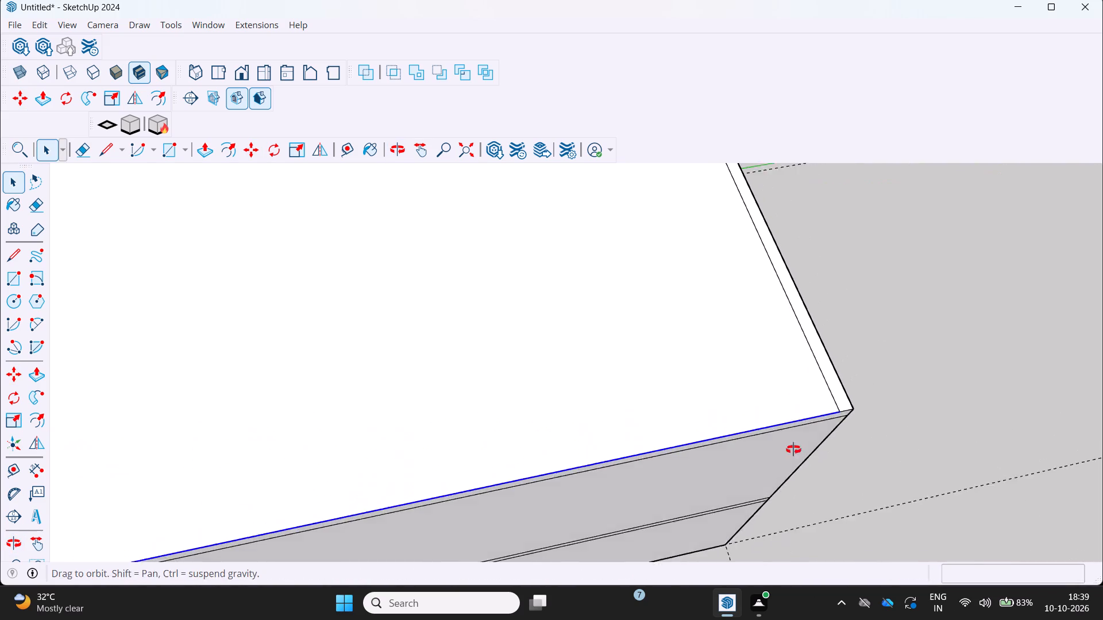
pyautogui.moveTo(793, 449); pyautogui.dragTo(755, 423, button='middle')
pyautogui.scroll(-1, 761, 432)
# Copy the roof's remaining long edge, opposite the green-axis side, 6" inward across the roof face.
pyautogui.press('space')
pyautogui.press('space')
pyautogui.moveTo(1020, 469); pyautogui.dragTo(967, 469)
pyautogui.scroll(5, 662, 430)
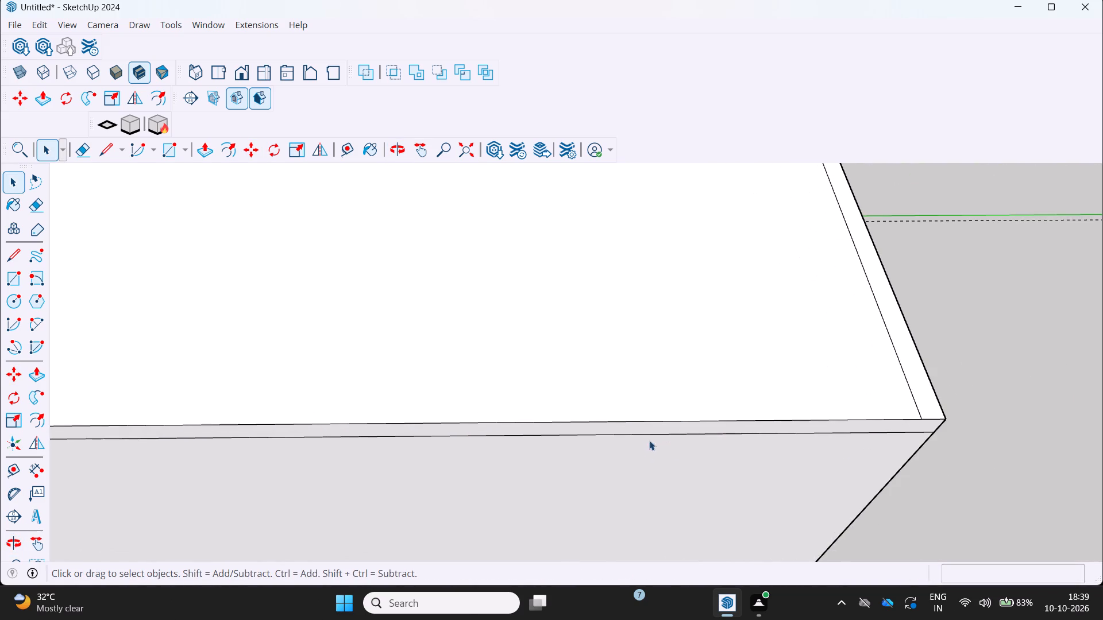
pyautogui.click(667, 420)
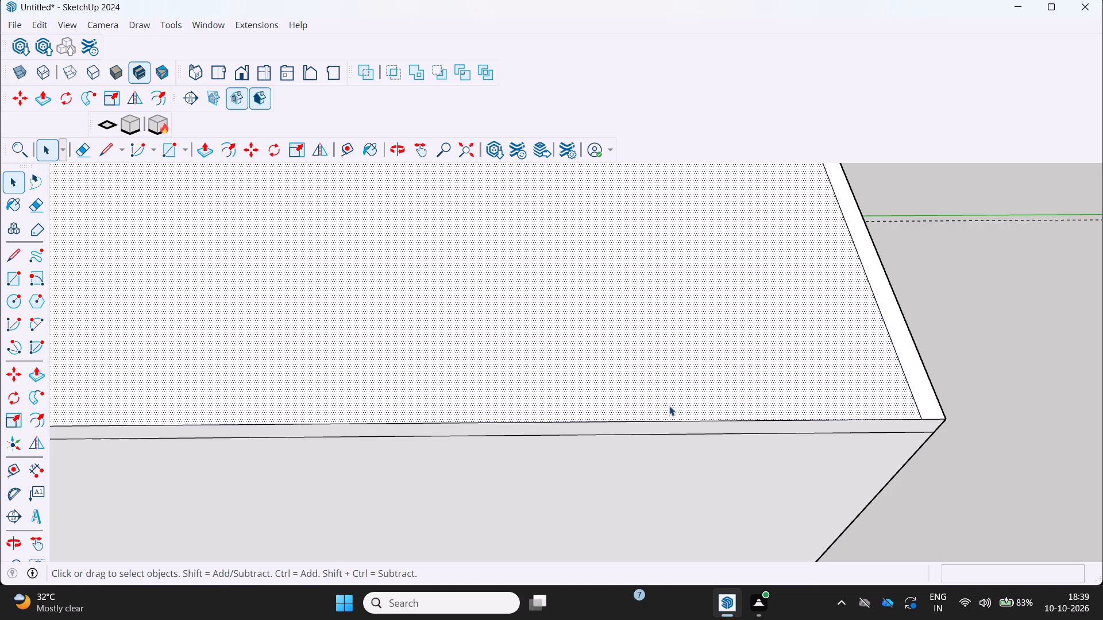
pyautogui.click(664, 423)
pyautogui.press('m')
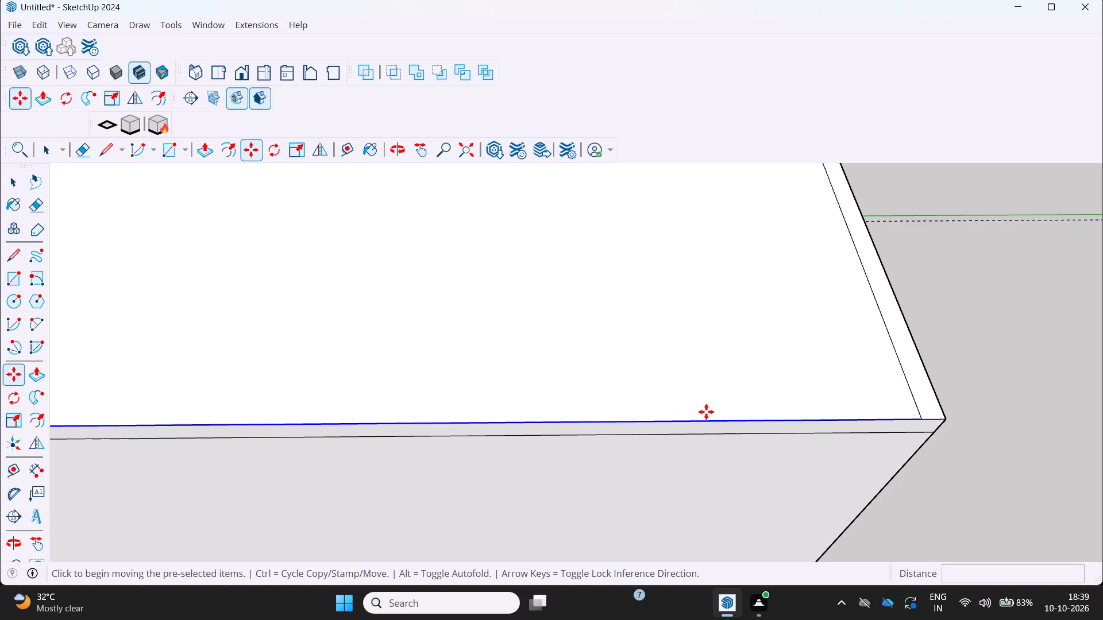
pyautogui.moveTo(711, 418); pyautogui.dragTo(709, 413)
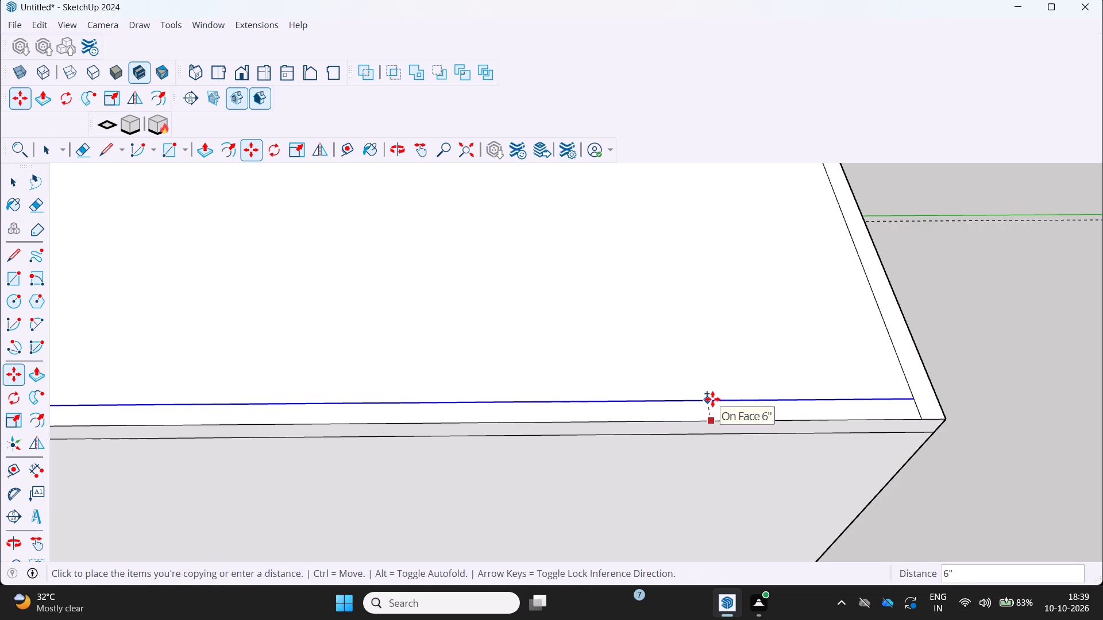
pyautogui.click(712, 399)
pyautogui.press('6')
pyautogui.press('Return')
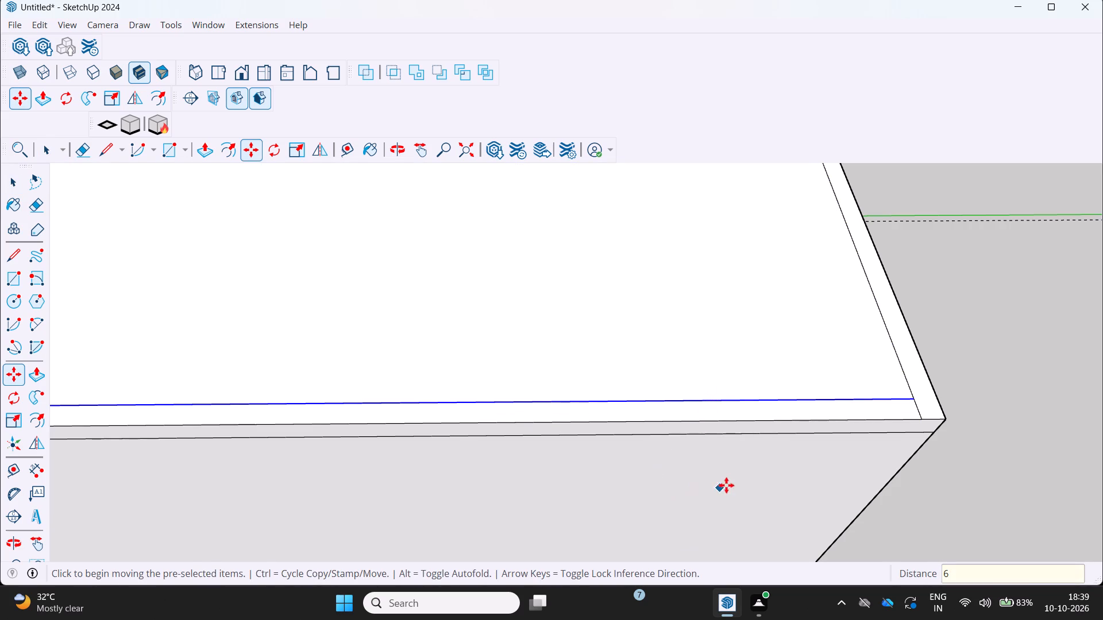
# Copy the short front edge of the roof's projecting part beside the notch 6" inward across the roof face.
pyautogui.scroll(-7, 729, 483)
pyautogui.moveTo(746, 463); pyautogui.dragTo(866, 455, button='middle')
pyautogui.scroll(-7, 866, 455)
pyautogui.moveTo(818, 459); pyautogui.dragTo(904, 425, button='middle')
pyautogui.scroll(-4, 913, 417)
pyautogui.moveTo(535, 507); pyautogui.dragTo(578, 458, button='middle')
pyautogui.scroll(3, 722, 450)
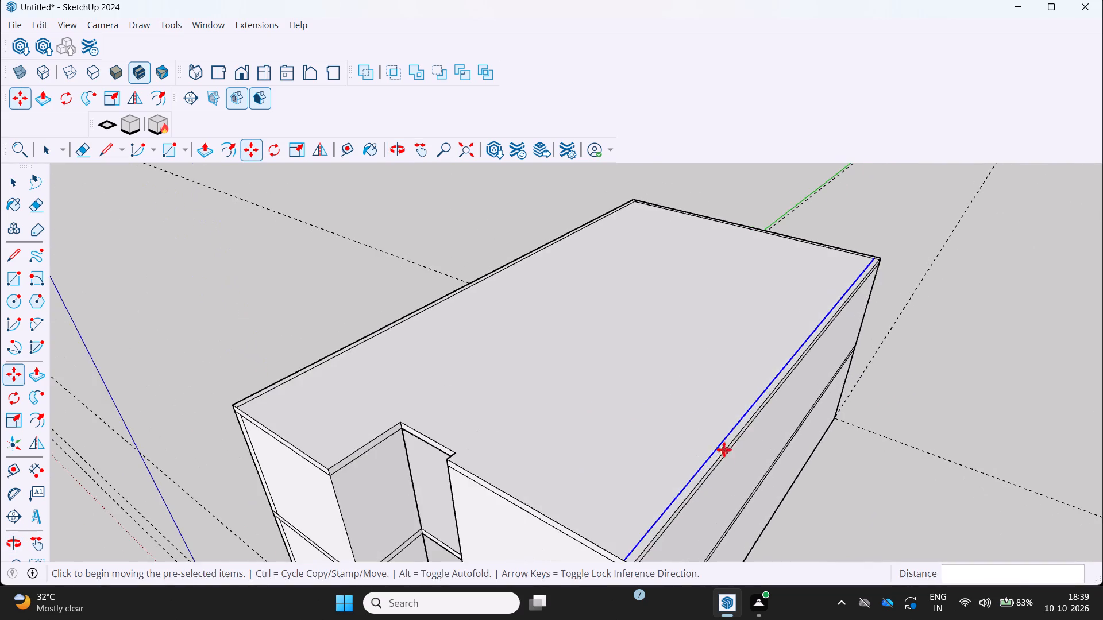
pyautogui.moveTo(724, 464); pyautogui.dragTo(591, 479, button='middle')
pyautogui.scroll(1, 415, 402)
pyautogui.moveTo(487, 408); pyautogui.dragTo(666, 403, button='middle')
pyautogui.middleClick(669, 401)
pyautogui.scroll(-5, 673, 393)
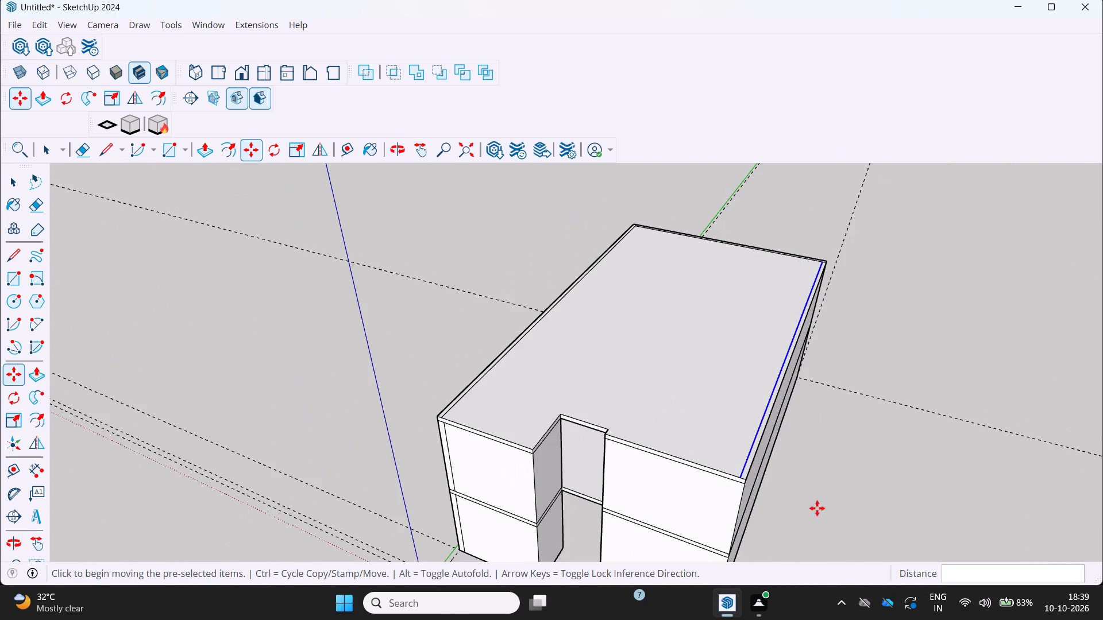
pyautogui.moveTo(572, 444); pyautogui.dragTo(411, 431, button='middle')
pyautogui.scroll(3, 380, 386)
pyautogui.moveTo(717, 461); pyautogui.dragTo(567, 450, button='middle')
pyautogui.scroll(2, 546, 201)
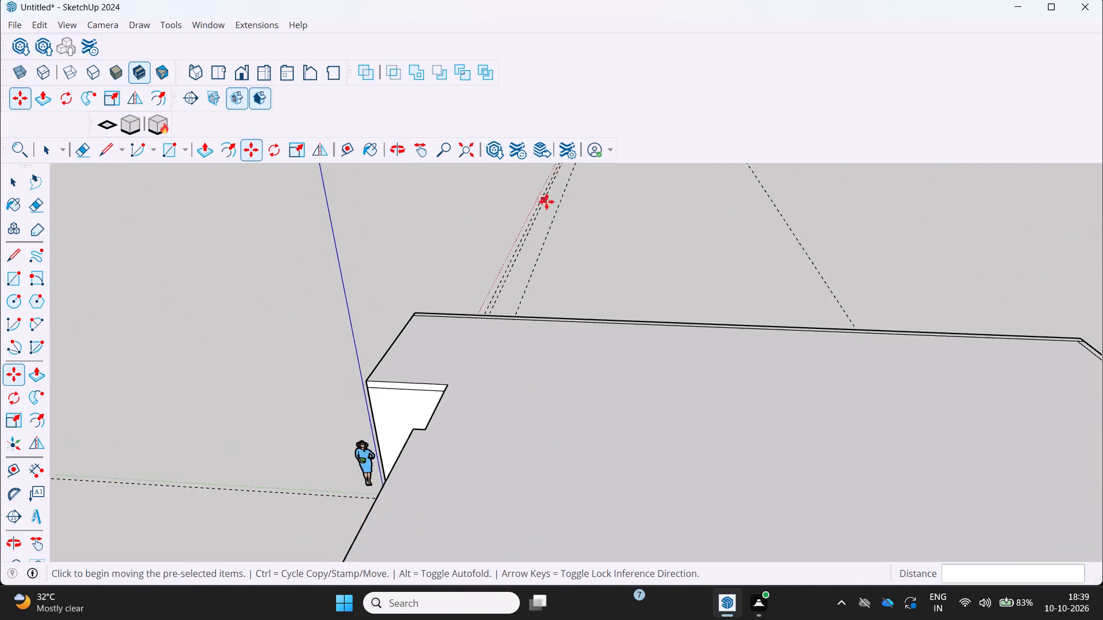
pyautogui.scroll(1, 546, 201)
pyautogui.moveTo(670, 356); pyautogui.dragTo(796, 360, button='middle')
pyautogui.moveTo(800, 360); pyautogui.dragTo(806, 360, button='middle')
pyautogui.moveTo(814, 360); pyautogui.dragTo(889, 344, button='middle')
pyautogui.scroll(-6, 911, 344)
pyautogui.moveTo(671, 458); pyautogui.dragTo(574, 433, button='middle')
pyautogui.scroll(4, 599, 377)
pyautogui.moveTo(641, 399); pyautogui.dragTo(580, 477, button='middle')
pyautogui.scroll(3, 581, 418)
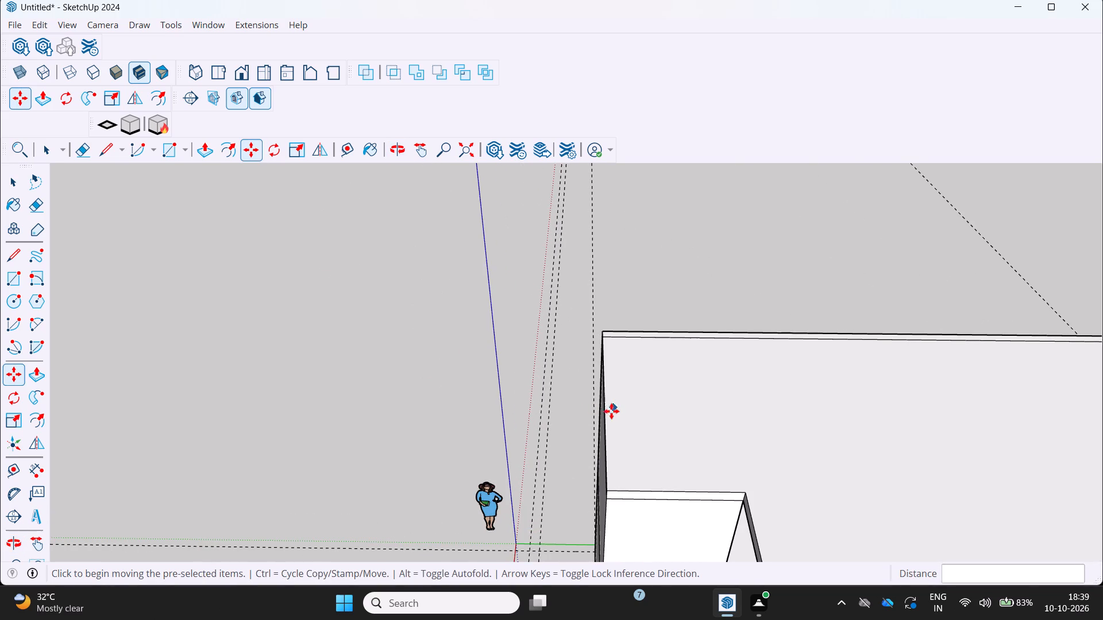
pyautogui.press('space')
pyautogui.click(603, 395)
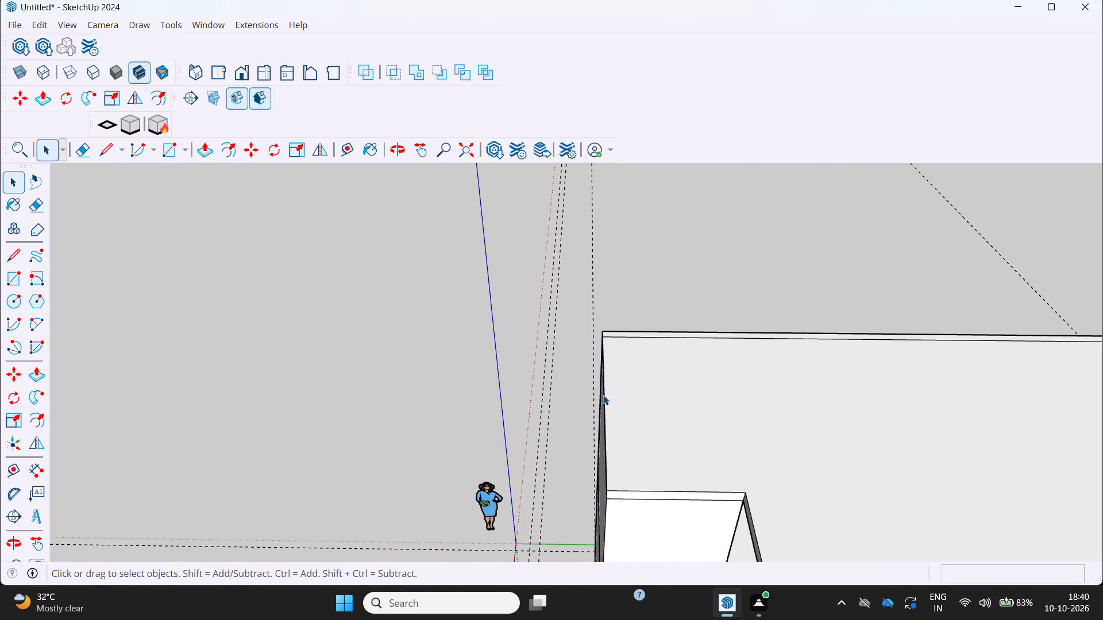
pyautogui.press('m')
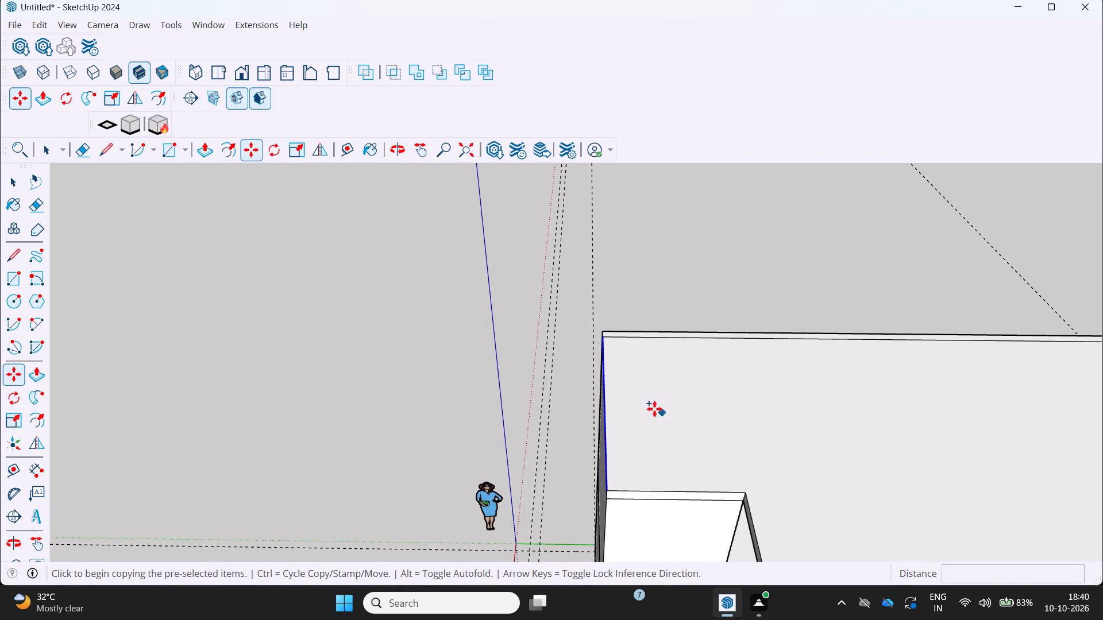
pyautogui.click(605, 401)
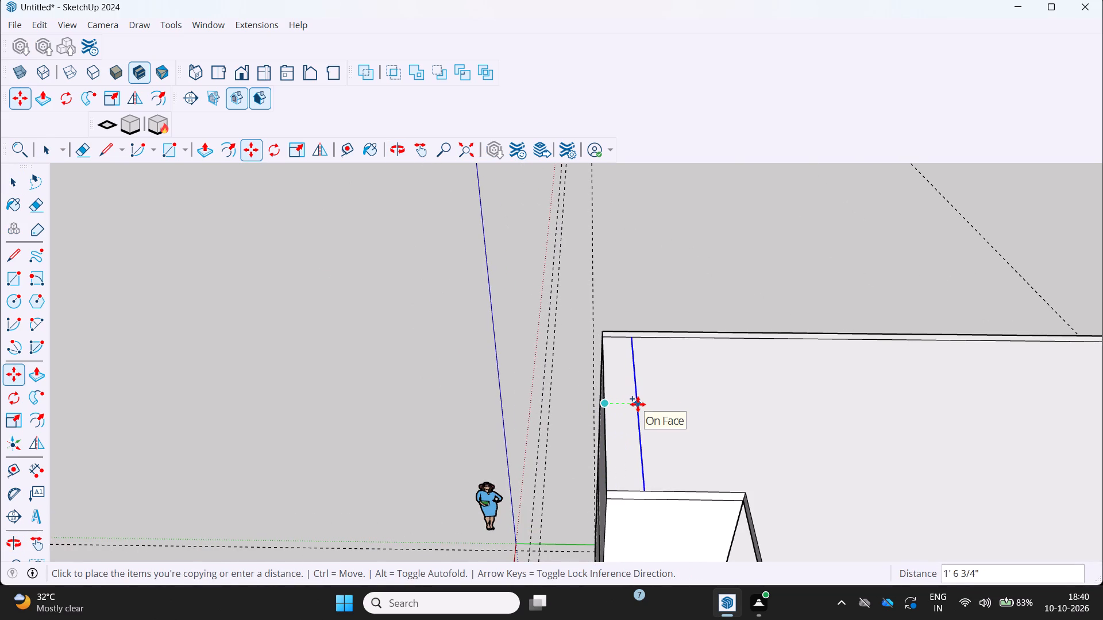
pyautogui.press('6')
pyautogui.press('Return')
# Erase the overlapping line stub at the front outer corner, where the green-axis-side and front offset lines cross.
pyautogui.scroll(-4, 625, 413)
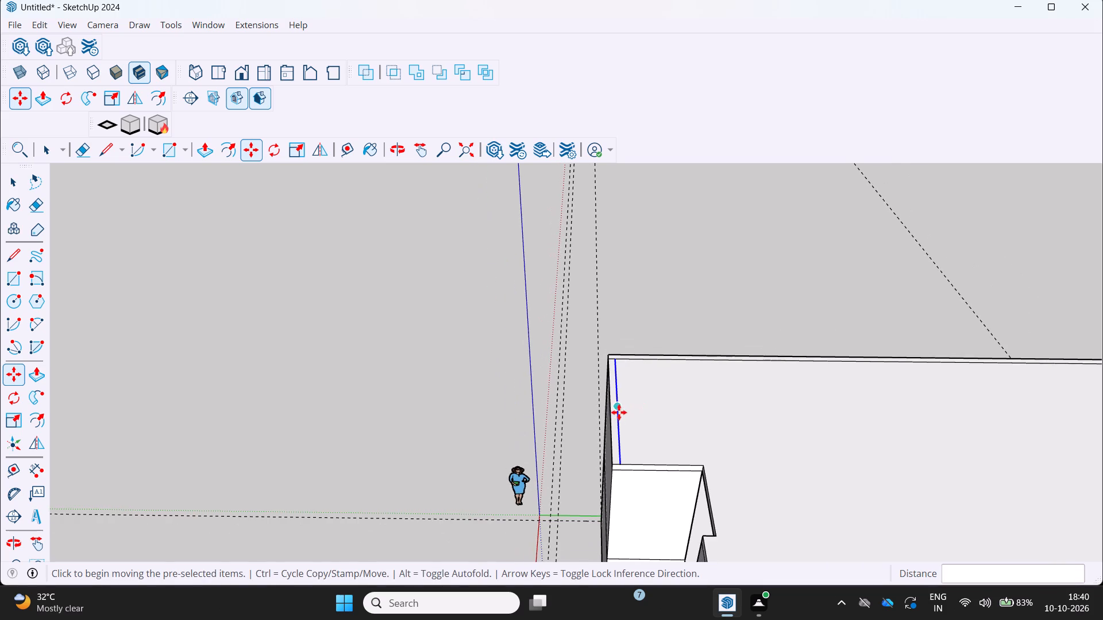
pyautogui.moveTo(631, 423); pyautogui.dragTo(691, 443, button='middle')
pyautogui.scroll(6, 656, 456)
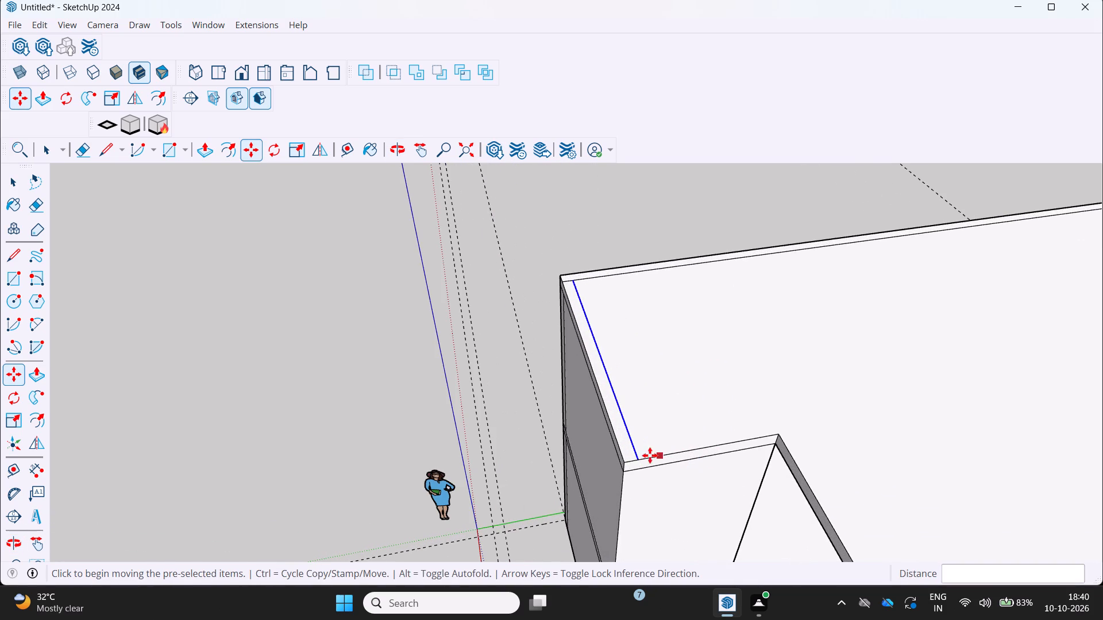
pyautogui.scroll(-4, 446, 407)
pyautogui.moveTo(497, 370); pyautogui.dragTo(539, 397, button='middle')
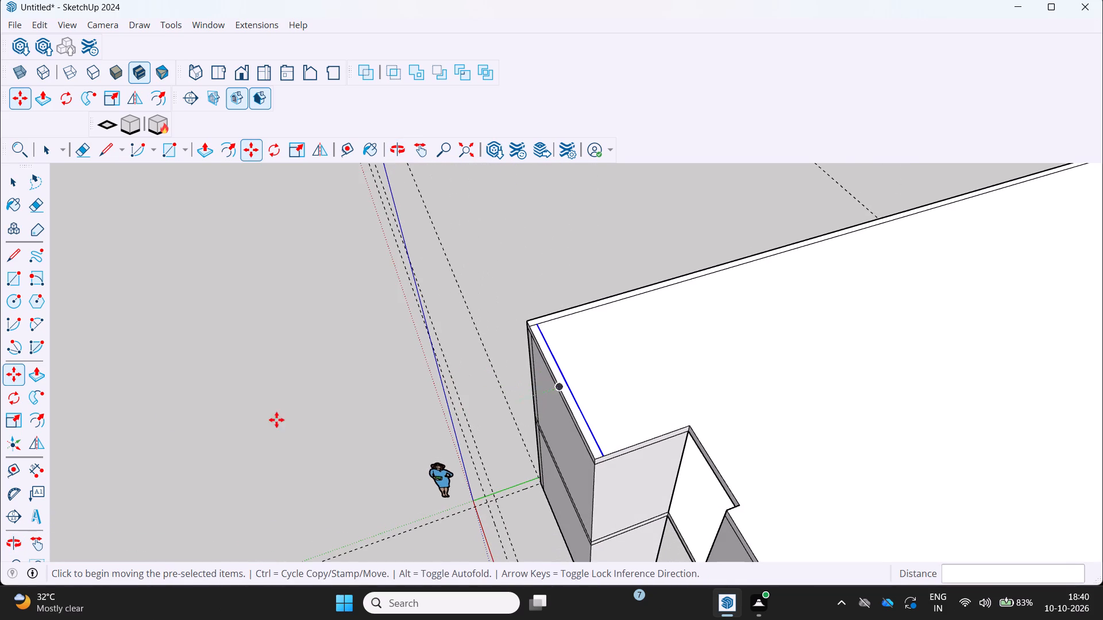
pyautogui.click(88, 146)
pyautogui.scroll(1, 627, 462)
pyautogui.scroll(2, 579, 443)
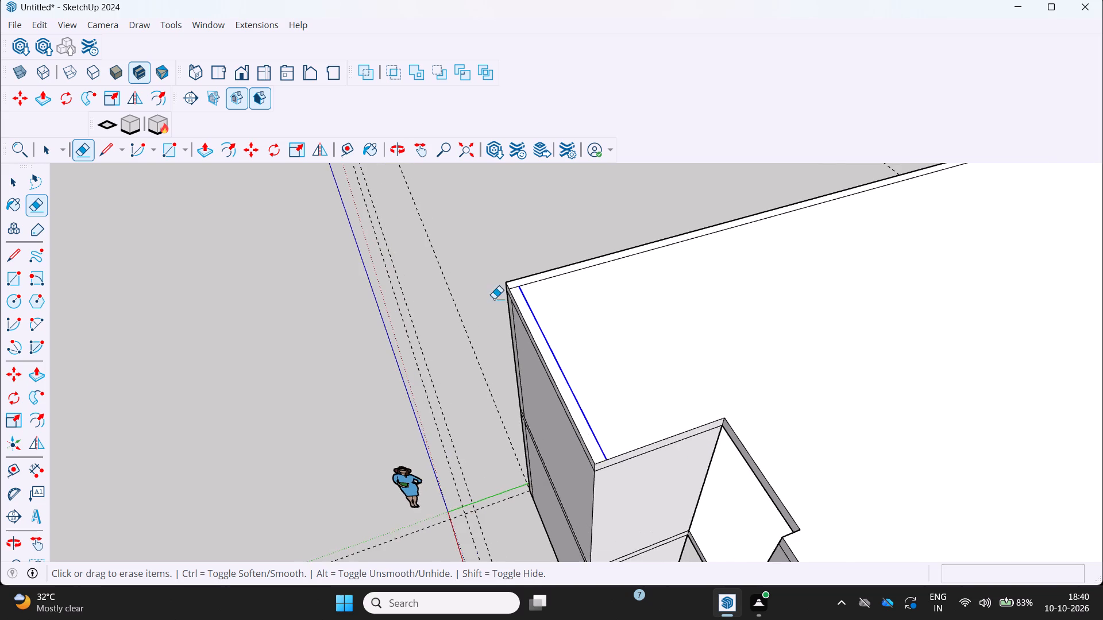
pyautogui.scroll(1, 480, 288)
pyautogui.click(517, 286)
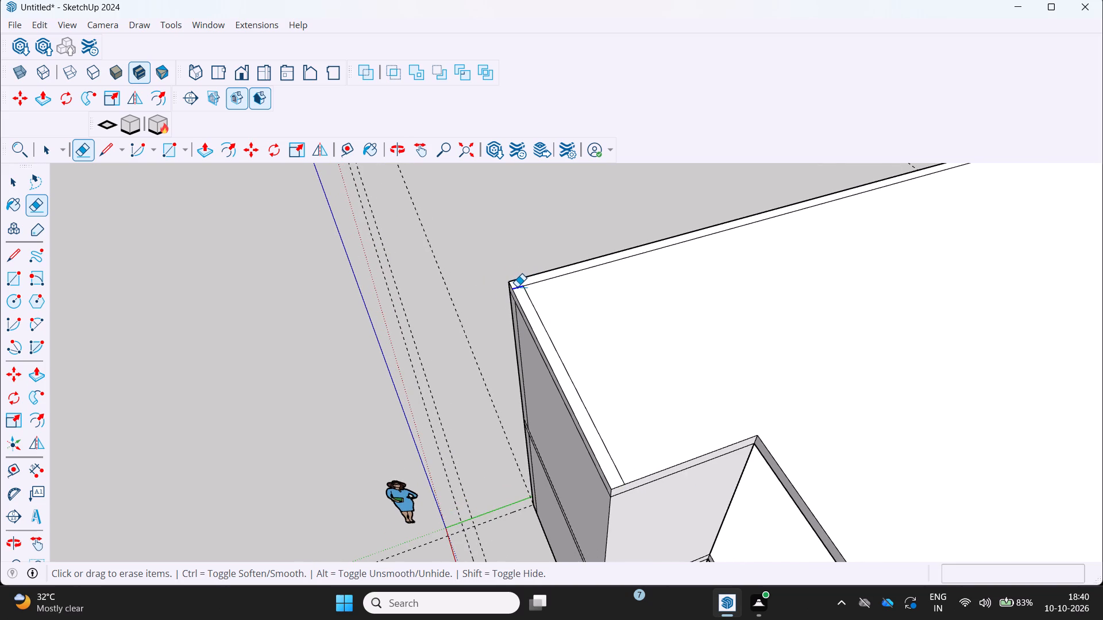
# Erase the leftover line stub at the rear roof corner where the green-axis-side long offset meets the rear offset.
pyautogui.scroll(-15, 524, 289)
pyautogui.scroll(2, 803, 220)
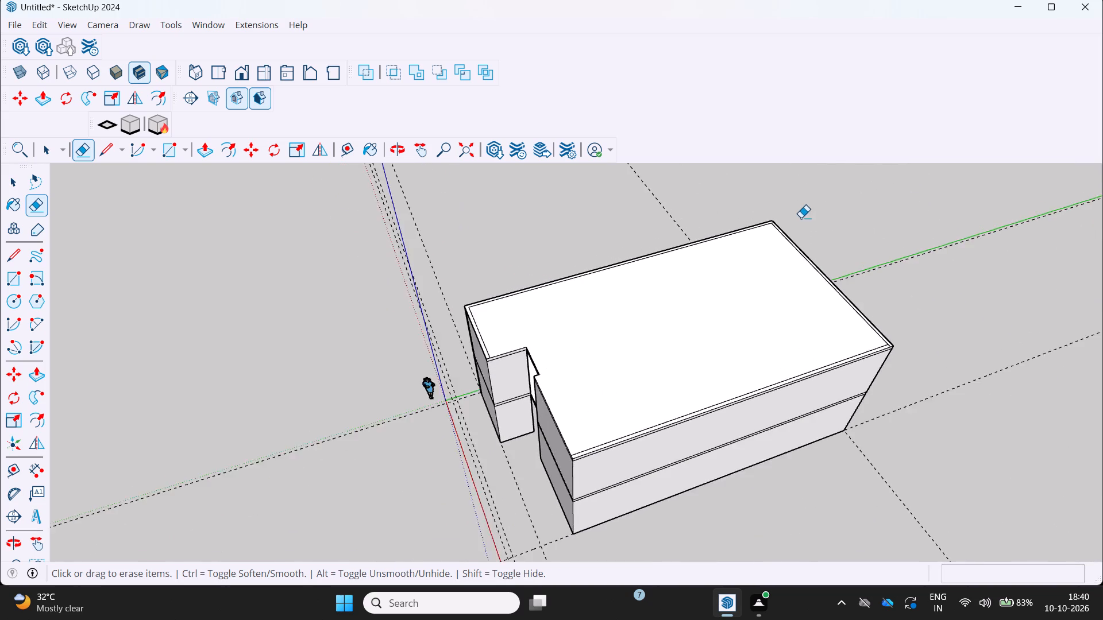
pyautogui.scroll(6, 801, 218)
pyautogui.moveTo(780, 248); pyautogui.dragTo(713, 296, button='middle')
pyautogui.middleClick(707, 300)
pyautogui.middleClick(704, 304)
pyautogui.scroll(3, 774, 266)
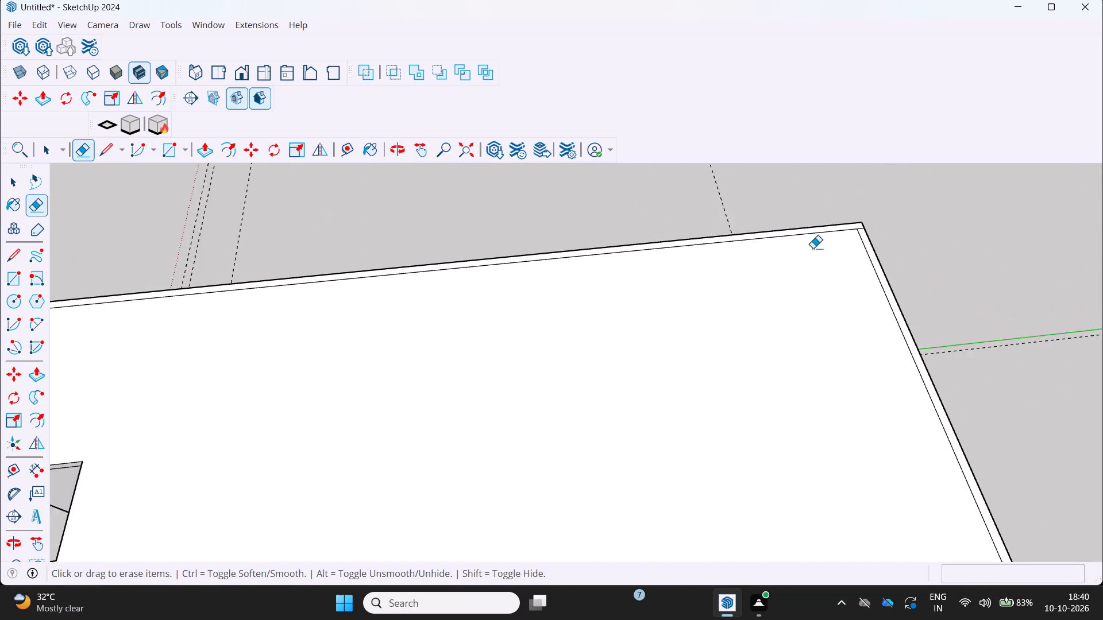
pyautogui.moveTo(813, 247); pyautogui.dragTo(758, 268, button='middle')
pyautogui.scroll(4, 890, 281)
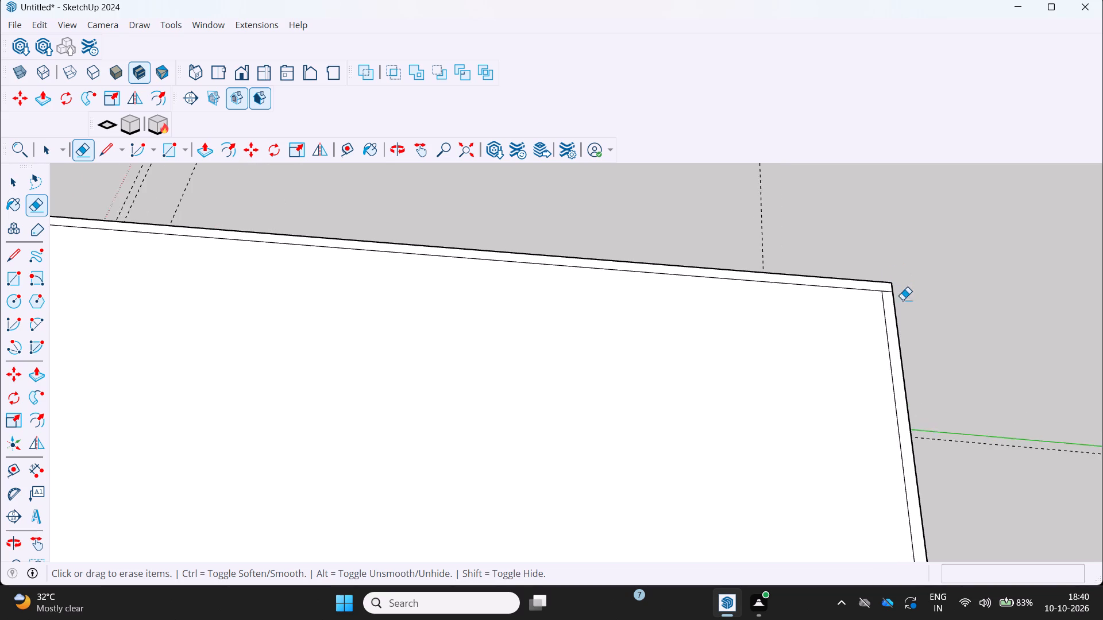
pyautogui.scroll(3, 903, 300)
pyautogui.click(884, 290)
# Erase the leftover line stub at the opposite rear roof corner, between the long offset line and the roof edge.
pyautogui.scroll(-6, 870, 301)
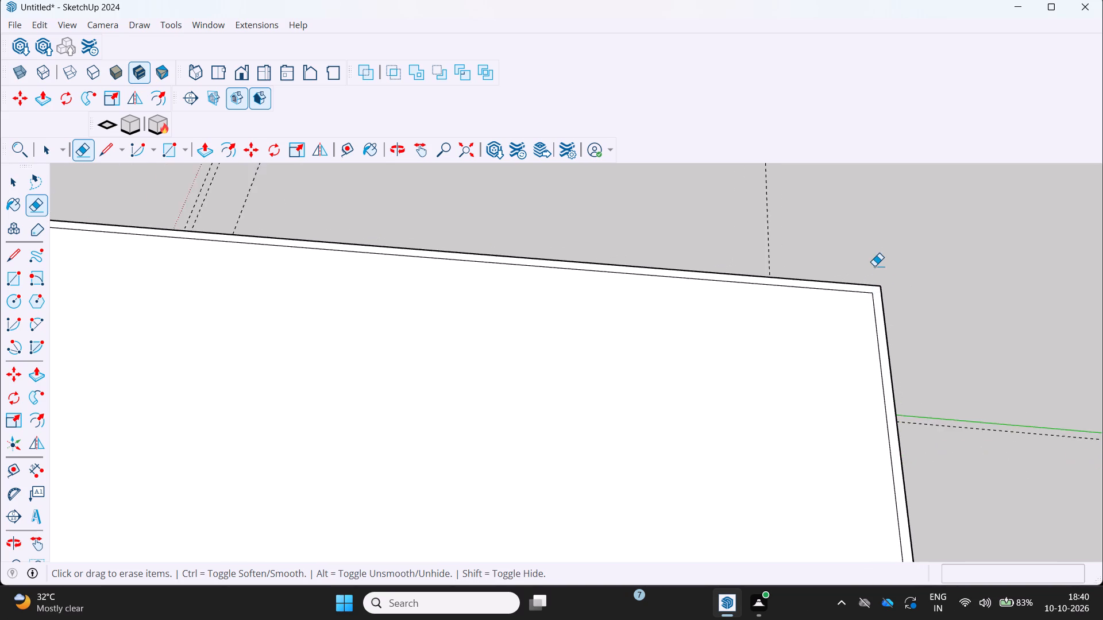
pyautogui.scroll(-10, 874, 266)
pyautogui.moveTo(851, 454); pyautogui.dragTo(921, 456, button='middle')
pyautogui.scroll(4, 948, 452)
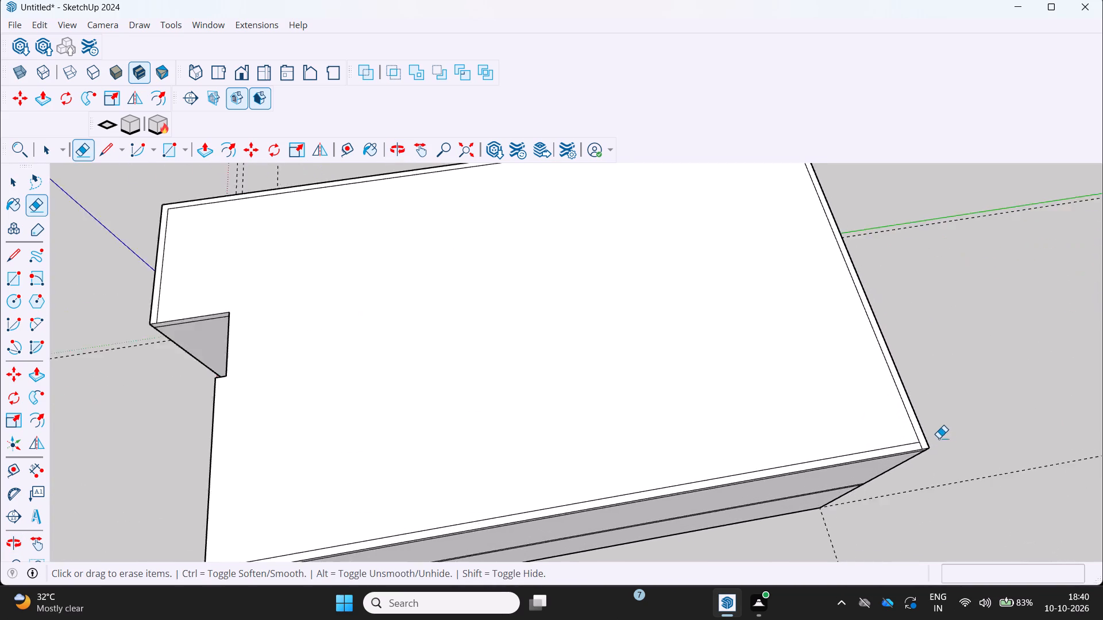
pyautogui.scroll(9, 939, 438)
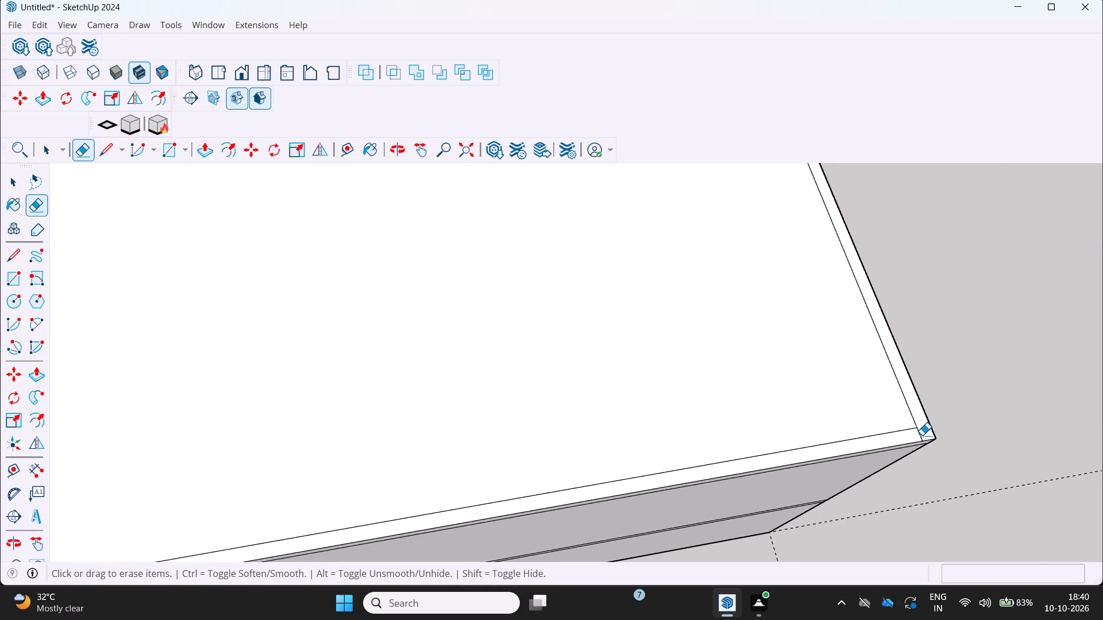
pyautogui.click(922, 435)
# Copy the notch's side edge, bordering the projecting front part, 6" away from the notch across the roof face.
pyautogui.scroll(-7, 885, 441)
pyautogui.moveTo(907, 383); pyautogui.dragTo(987, 253, button='middle')
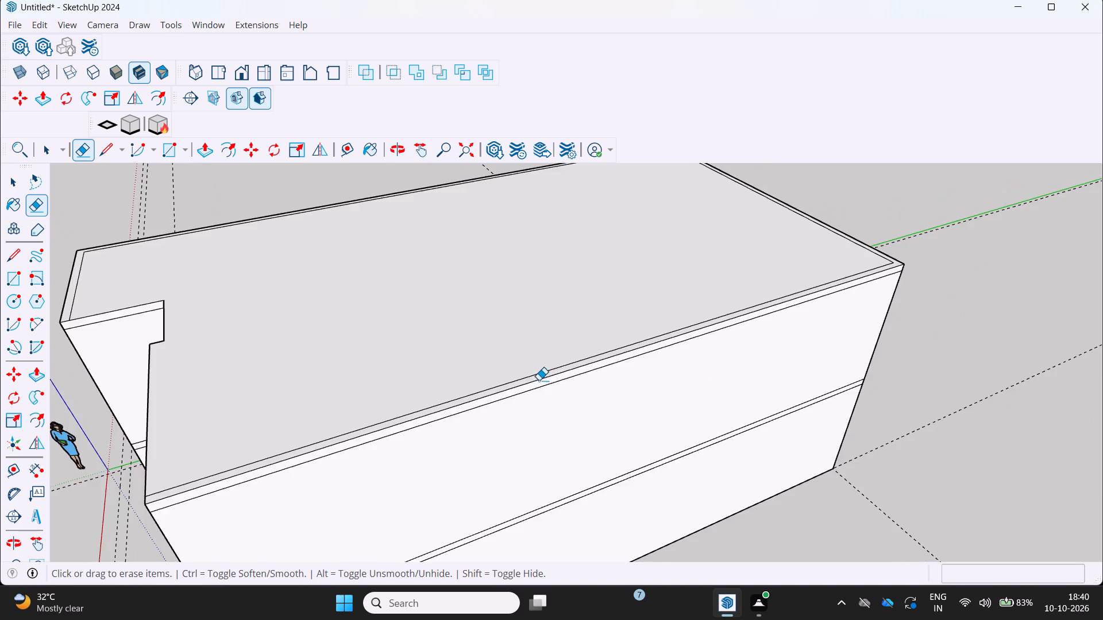
pyautogui.scroll(-5, 539, 380)
pyautogui.moveTo(533, 378); pyautogui.dragTo(700, 338, button='middle')
pyautogui.moveTo(407, 394); pyautogui.dragTo(524, 404, button='middle')
pyautogui.press('space')
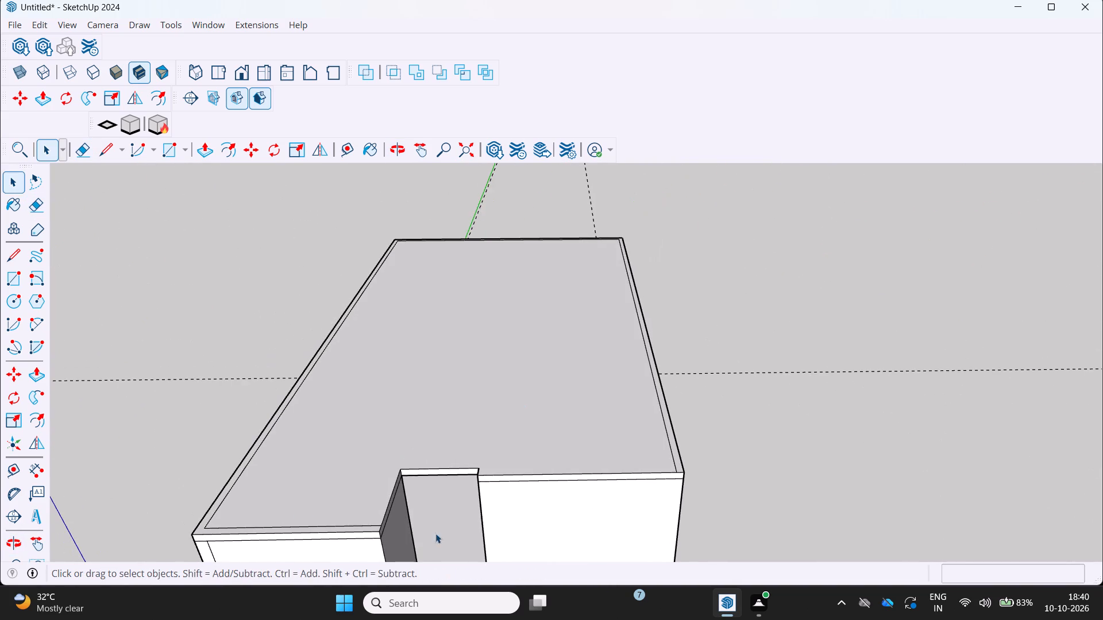
pyautogui.scroll(6, 464, 522)
pyautogui.press('space')
pyautogui.moveTo(391, 480); pyautogui.dragTo(434, 502, button='middle')
pyautogui.scroll(-8, 422, 458)
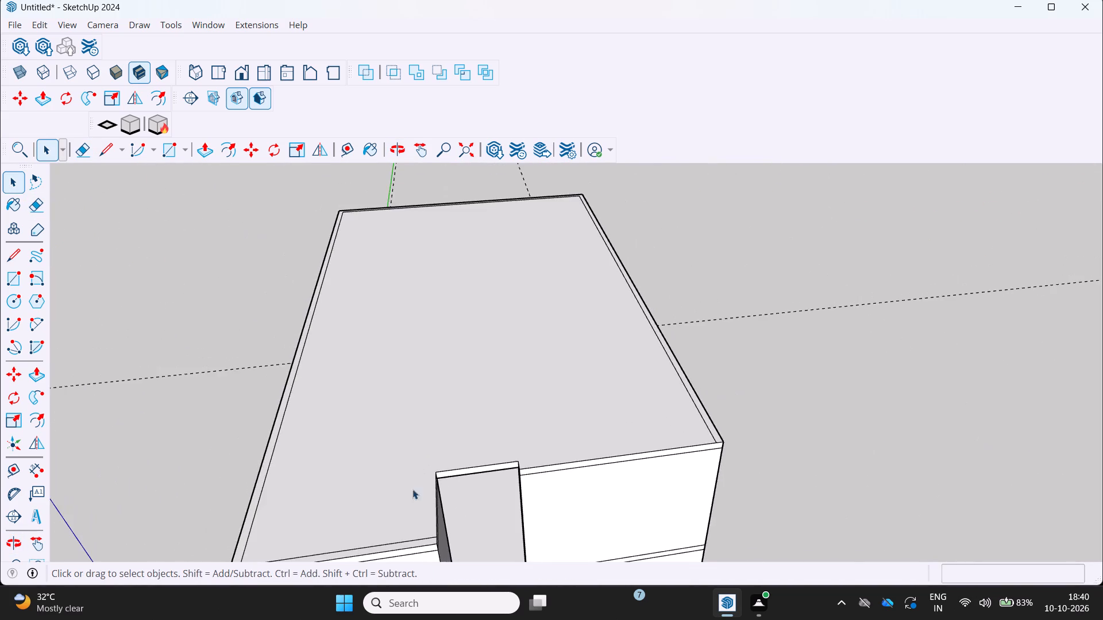
pyautogui.moveTo(412, 489); pyautogui.dragTo(382, 452, button='middle')
pyautogui.scroll(4, 400, 462)
pyautogui.press('space')
pyautogui.press('space')
pyautogui.scroll(3, 418, 471)
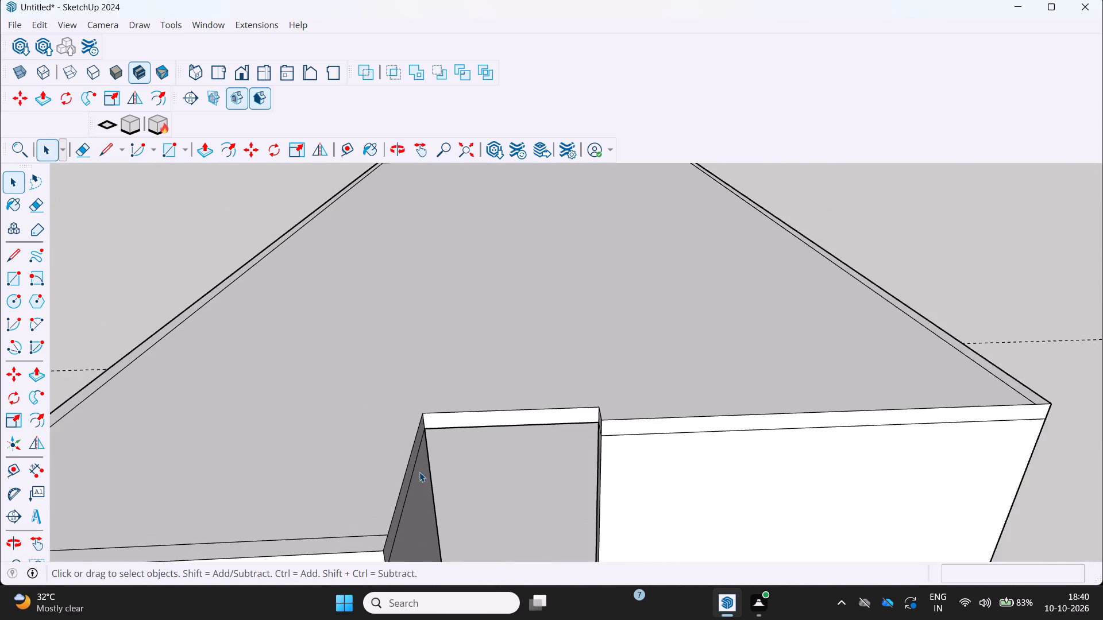
pyautogui.scroll(2, 419, 472)
pyautogui.moveTo(419, 472); pyautogui.dragTo(406, 462, button='middle')
pyautogui.click(399, 463)
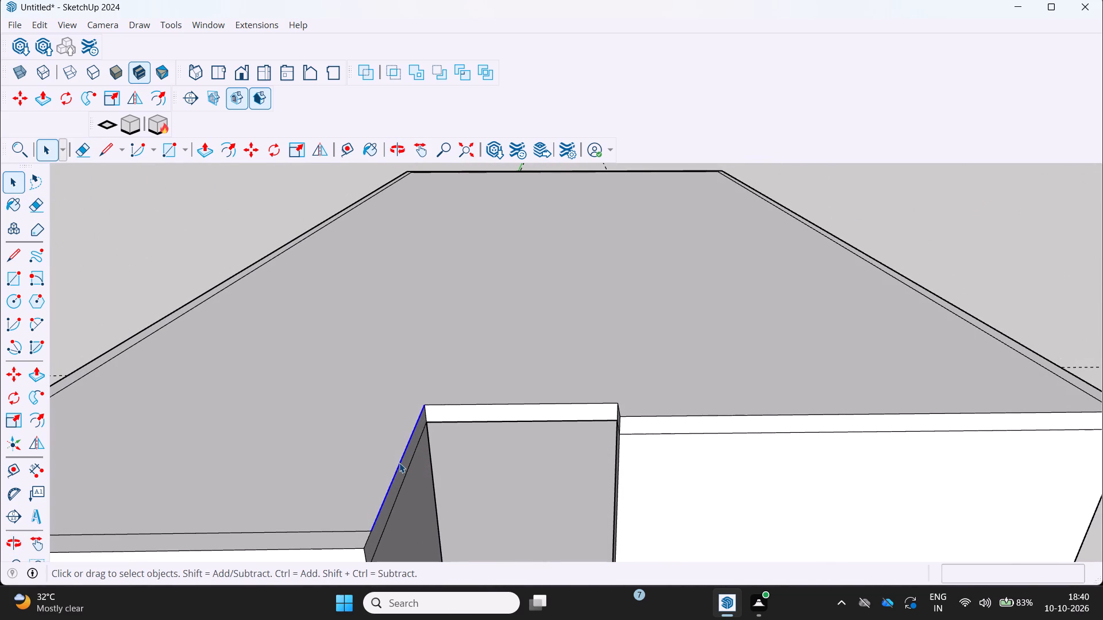
pyautogui.press('m')
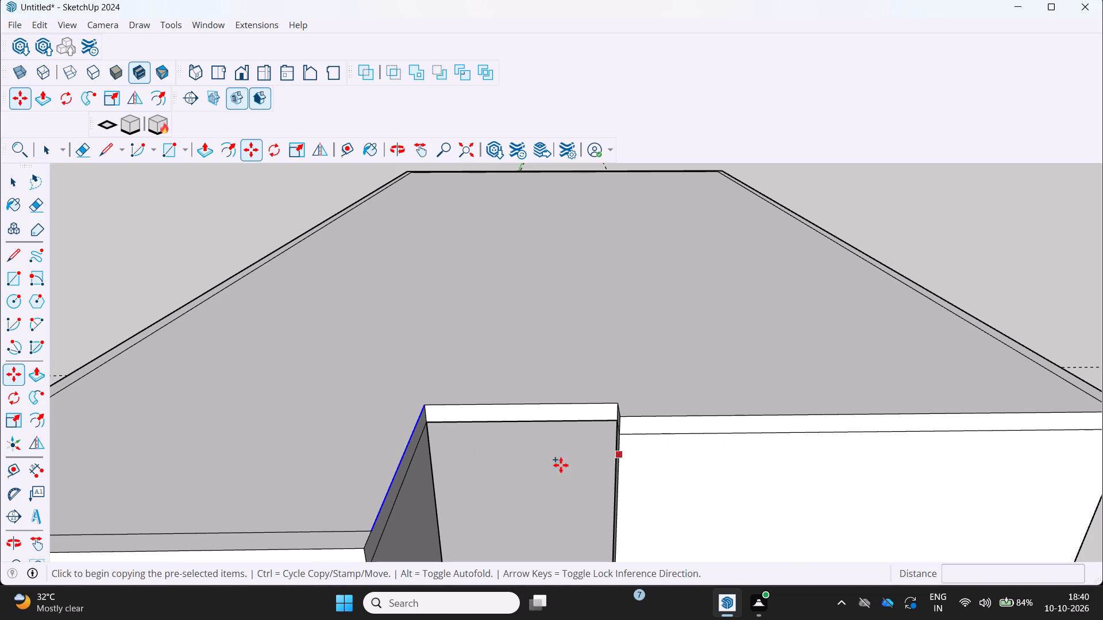
pyautogui.click(392, 485)
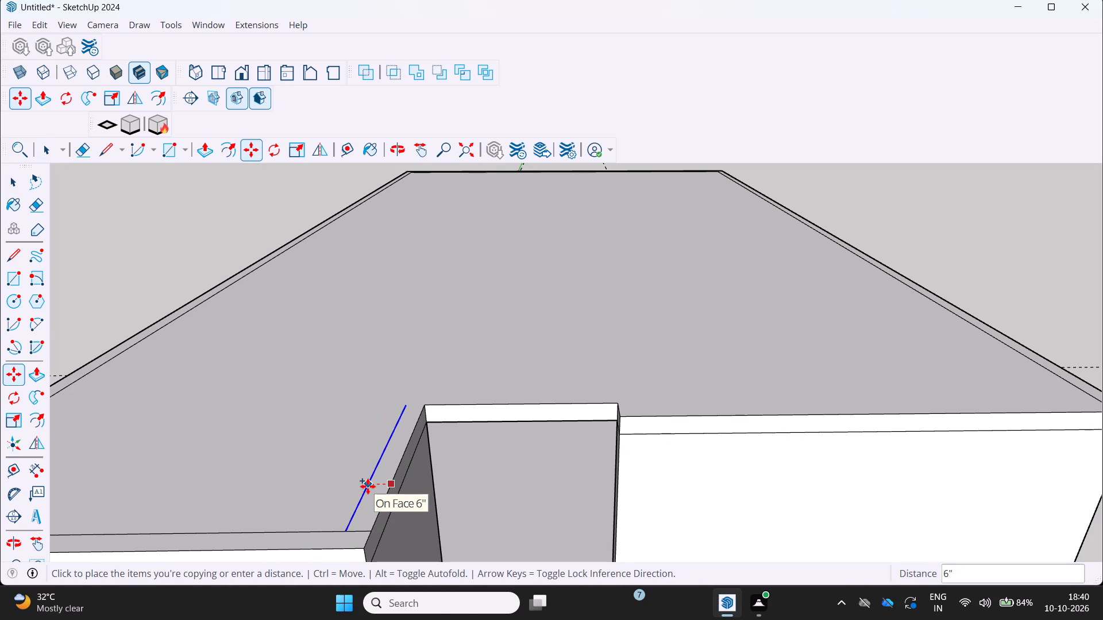
pyautogui.press('6')
pyautogui.press('Return')
# Erase the short front-line segment between the notch-side offset line and the notch edge.
pyautogui.scroll(-3, 443, 511)
pyautogui.moveTo(442, 513); pyautogui.dragTo(444, 513, button='middle')
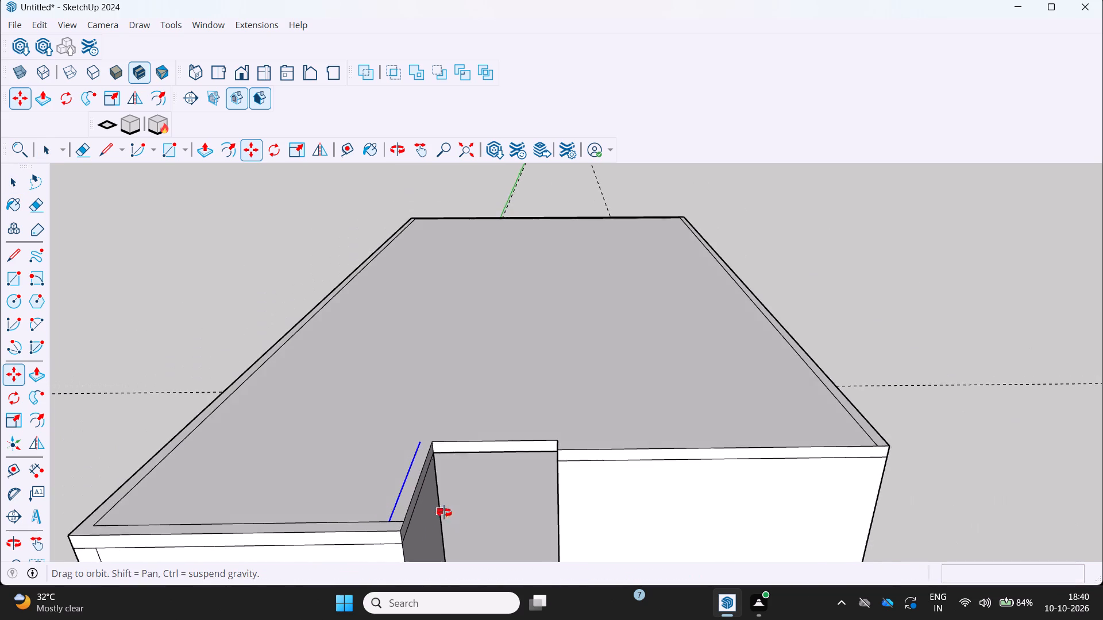
pyautogui.moveTo(444, 513); pyautogui.dragTo(448, 522, button='middle')
pyautogui.scroll(-3, 446, 523)
pyautogui.moveTo(426, 503); pyautogui.dragTo(415, 513, button='middle')
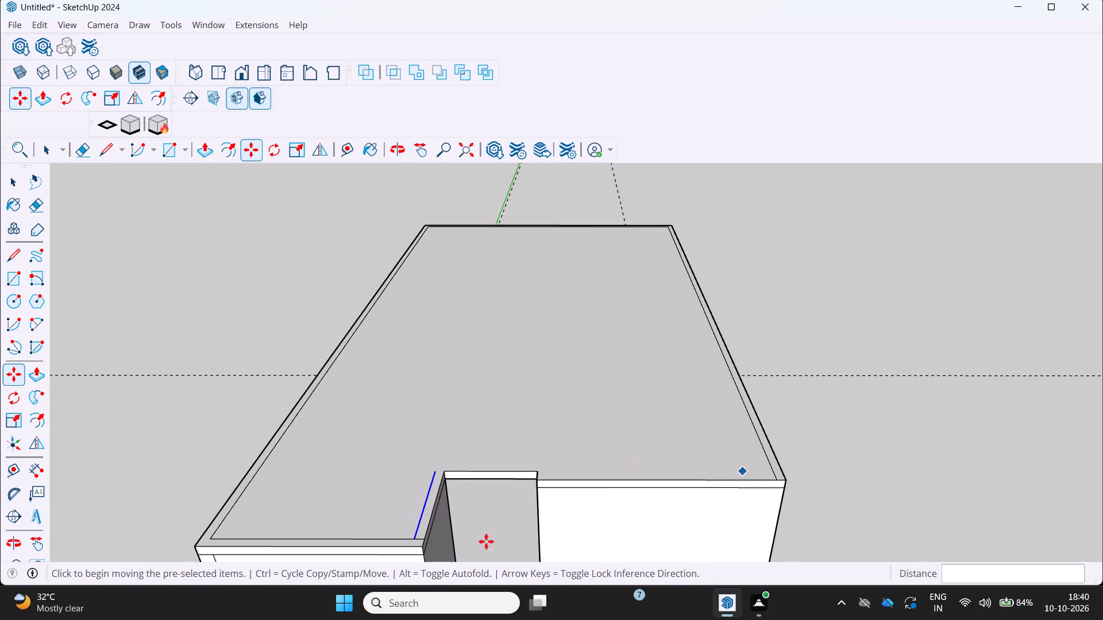
pyautogui.scroll(3, 378, 535)
pyautogui.press('e')
pyautogui.scroll(2, 444, 552)
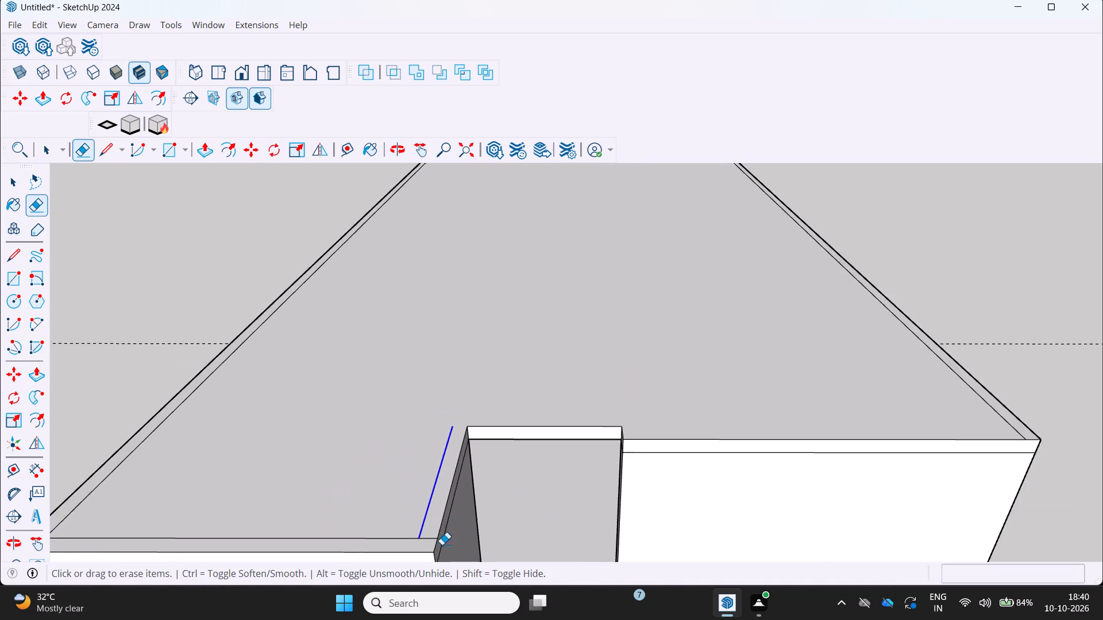
pyautogui.scroll(3, 442, 545)
pyautogui.click(430, 541)
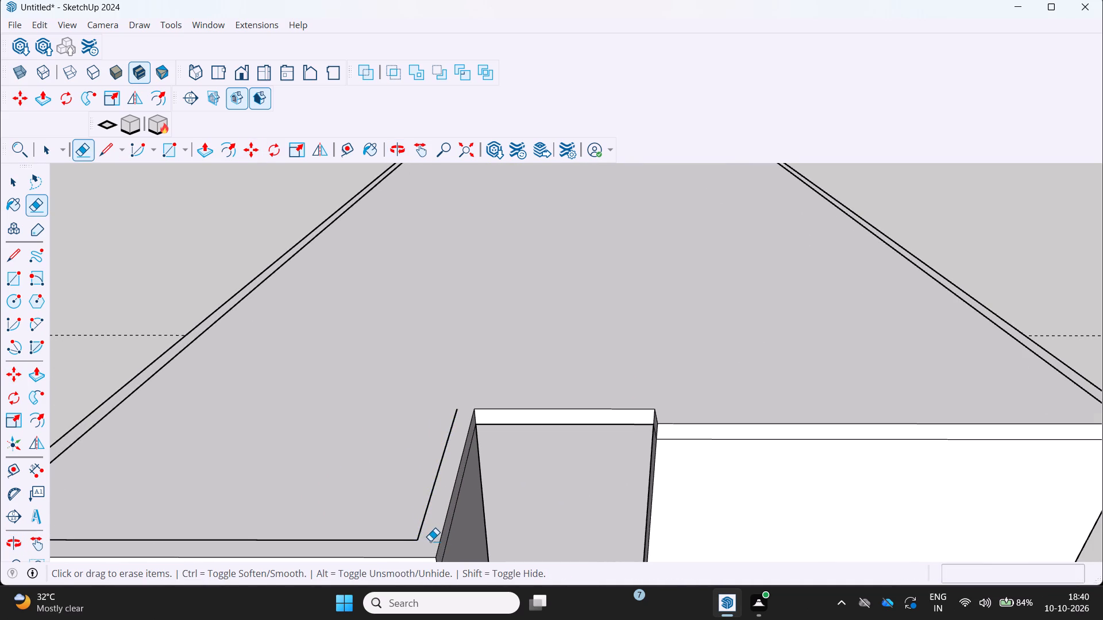
pyautogui.scroll(-9, 430, 541)
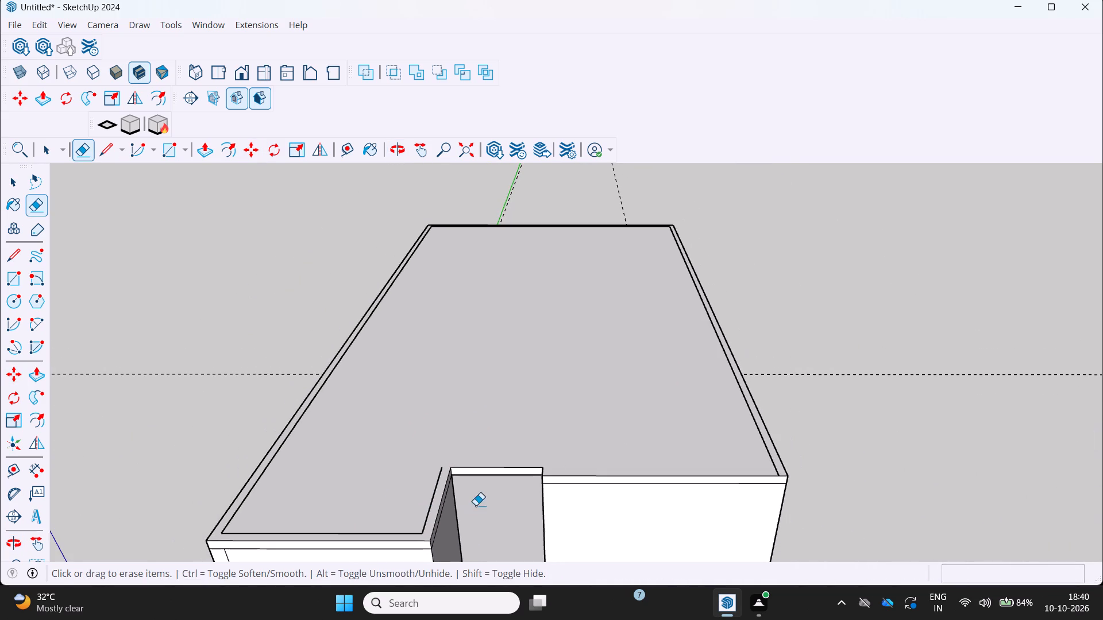
# Draw a short line from the notch's inner corner to the free end of the notch-side offset line, closing the border strip.
pyautogui.scroll(3, 457, 458)
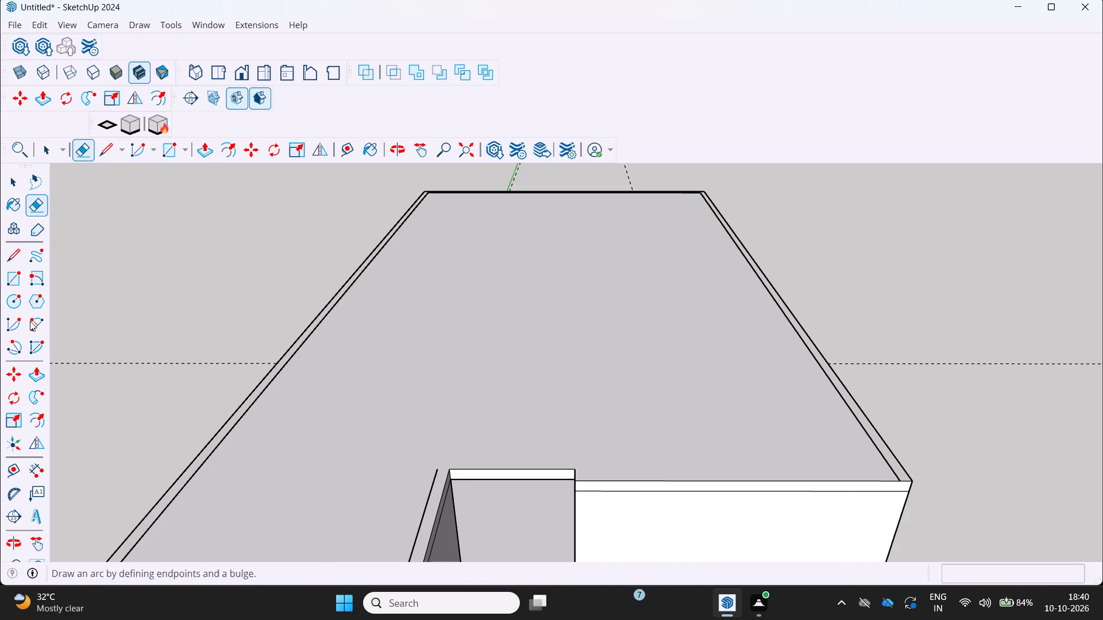
pyautogui.click(11, 256)
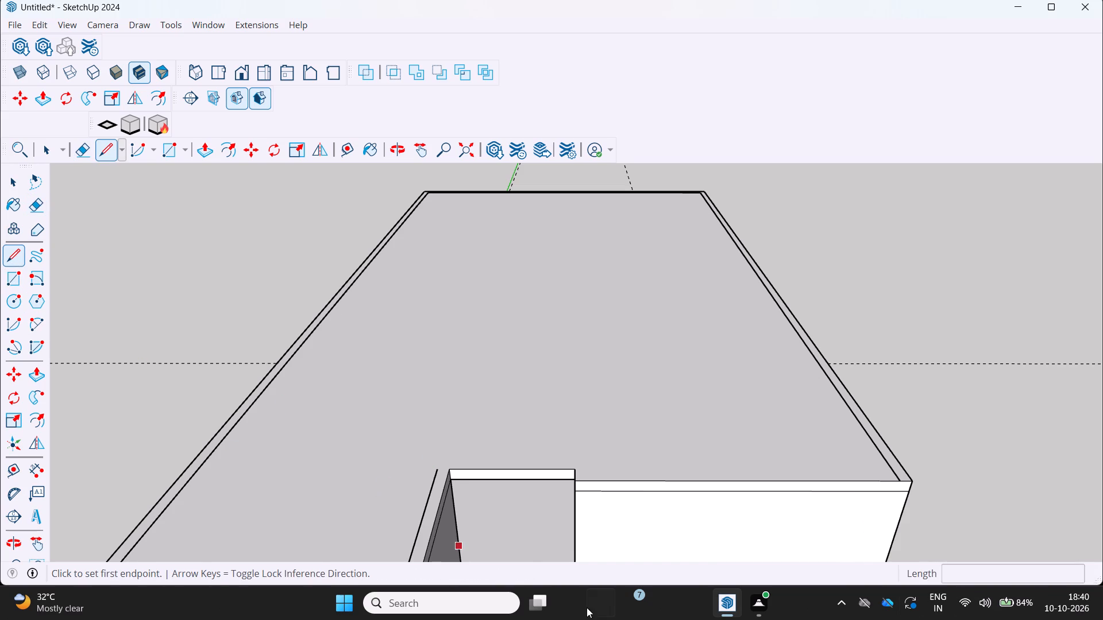
pyautogui.scroll(9, 581, 594)
pyautogui.click(426, 457)
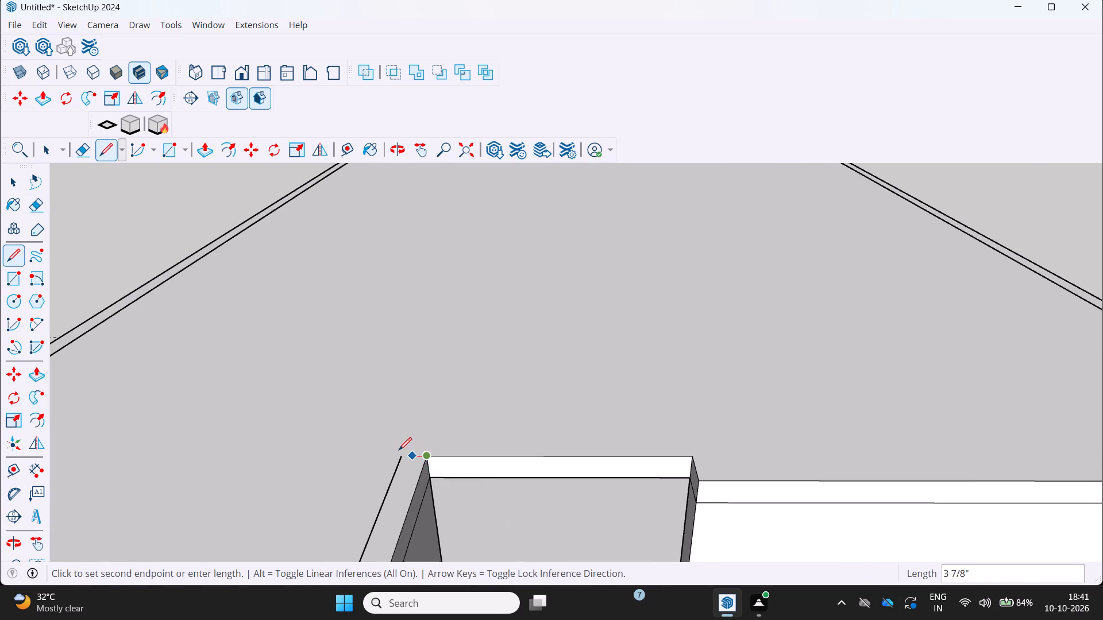
pyautogui.click(398, 456)
pyautogui.press('space')
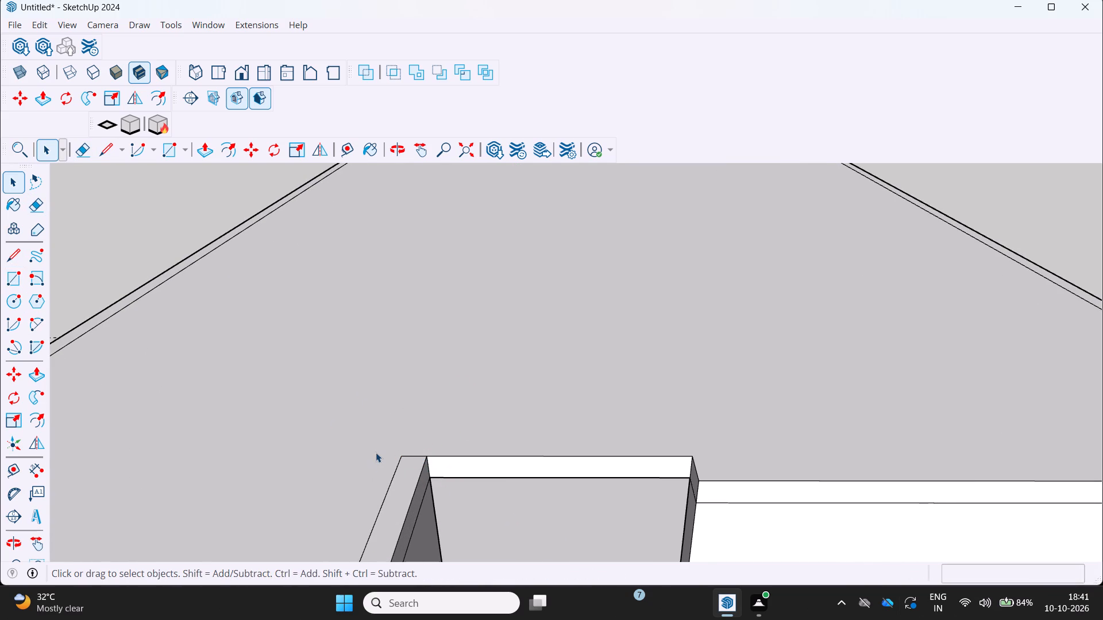
# Push/Pull the closed 6" border strip around the roof upward by 4' as a parapet wall.
pyautogui.scroll(-10, 376, 452)
pyautogui.moveTo(380, 444); pyautogui.dragTo(385, 408, button='middle')
pyautogui.scroll(-4, 385, 408)
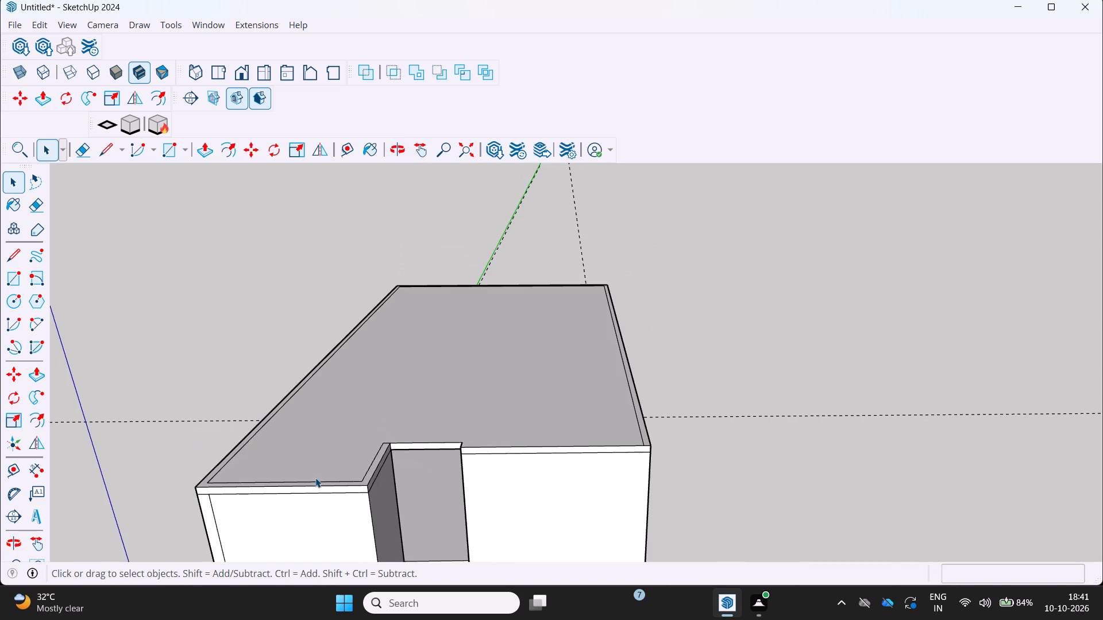
pyautogui.press('p')
pyautogui.scroll(2, 345, 478)
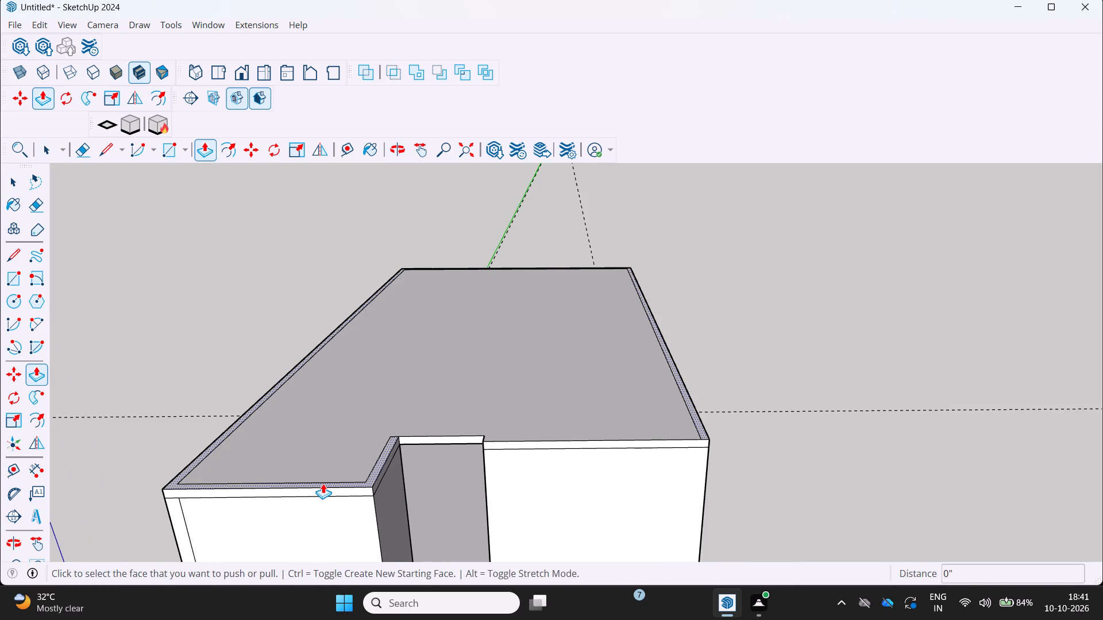
pyautogui.click(323, 483)
pyautogui.scroll(-3, 390, 359)
pyautogui.middleClick(390, 359)
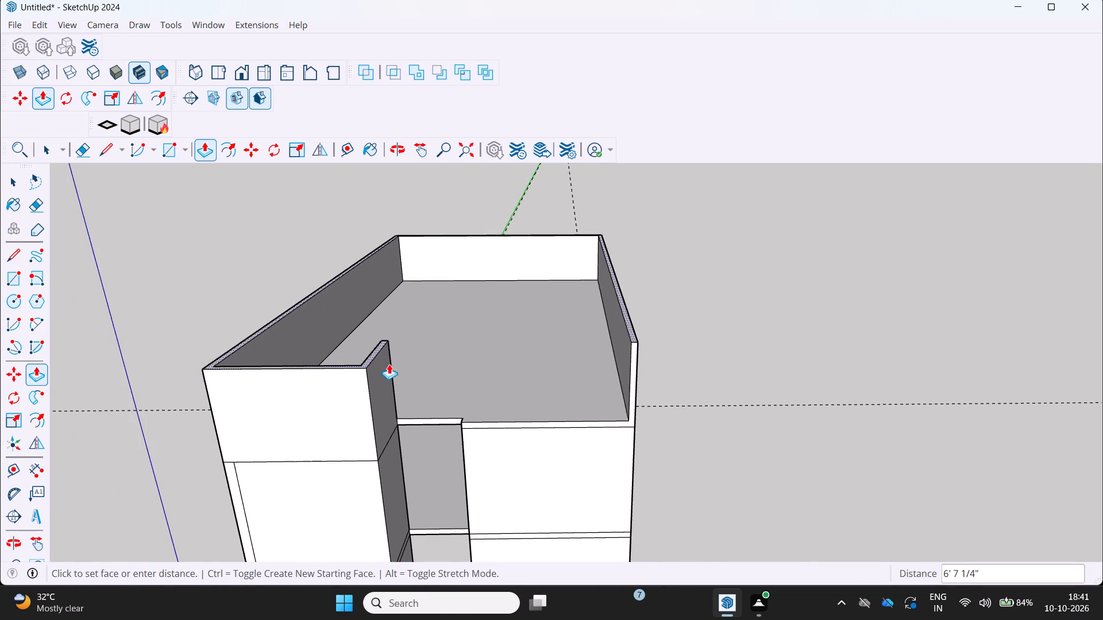
pyautogui.write("4'")
pyautogui.press('Return')
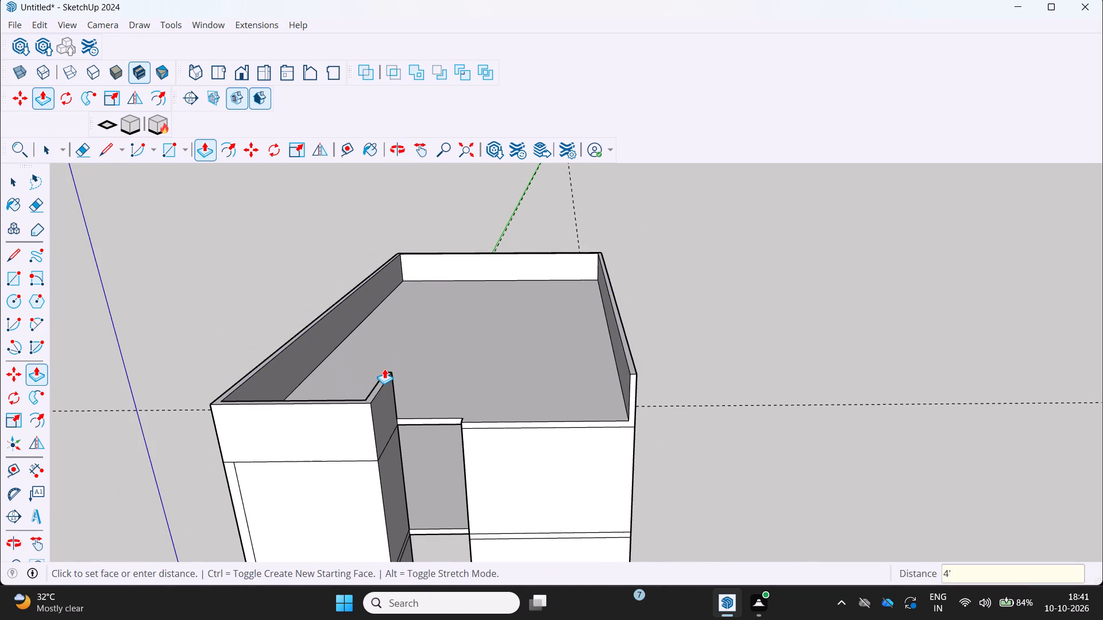
# Examine the raised parapet from several sides, including the open front edge beside the notch.
pyautogui.scroll(-1, 384, 369)
pyautogui.moveTo(384, 369); pyautogui.dragTo(311, 410, button='middle')
pyautogui.scroll(-3, 307, 416)
pyautogui.moveTo(317, 444); pyautogui.dragTo(422, 382, button='middle')
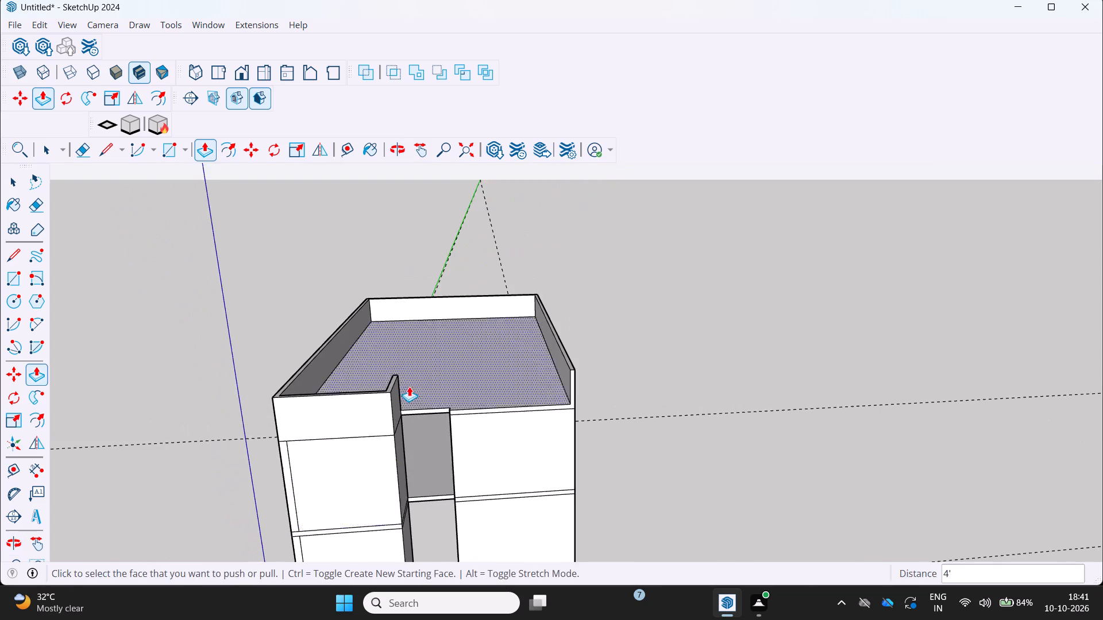
pyautogui.scroll(-3, 409, 386)
pyautogui.moveTo(400, 401); pyautogui.dragTo(388, 364, button='middle')
pyautogui.moveTo(465, 377); pyautogui.dragTo(437, 420, button='middle')
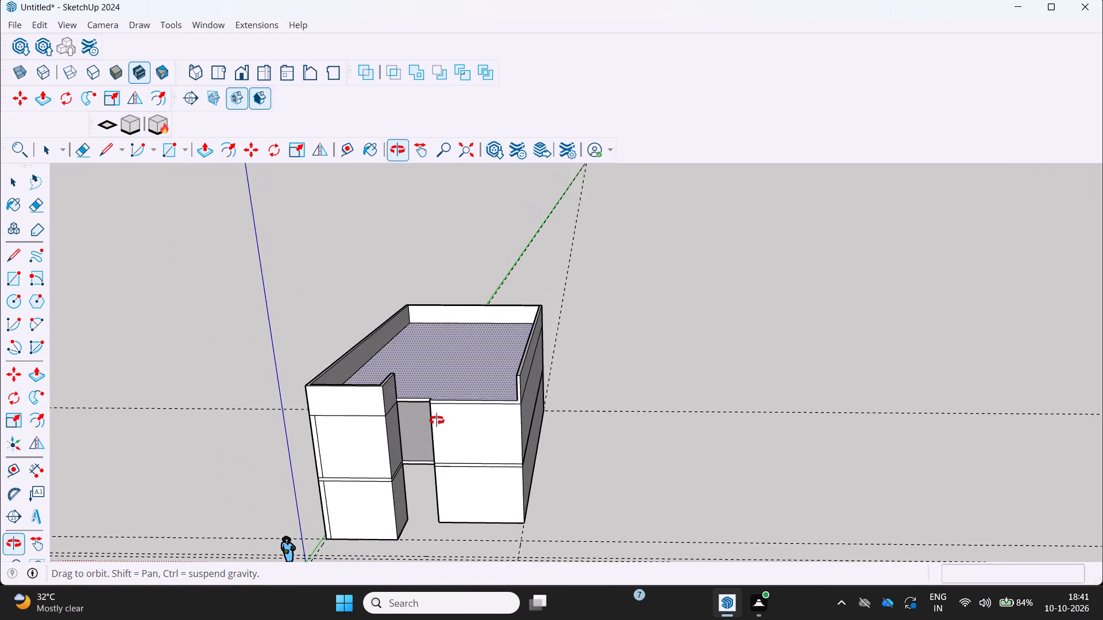
pyautogui.moveTo(437, 420); pyautogui.dragTo(425, 472, button='middle')
pyautogui.moveTo(451, 410); pyautogui.dragTo(468, 460, button='middle')
pyautogui.middleClick(468, 461)
pyautogui.scroll(1, 484, 436)
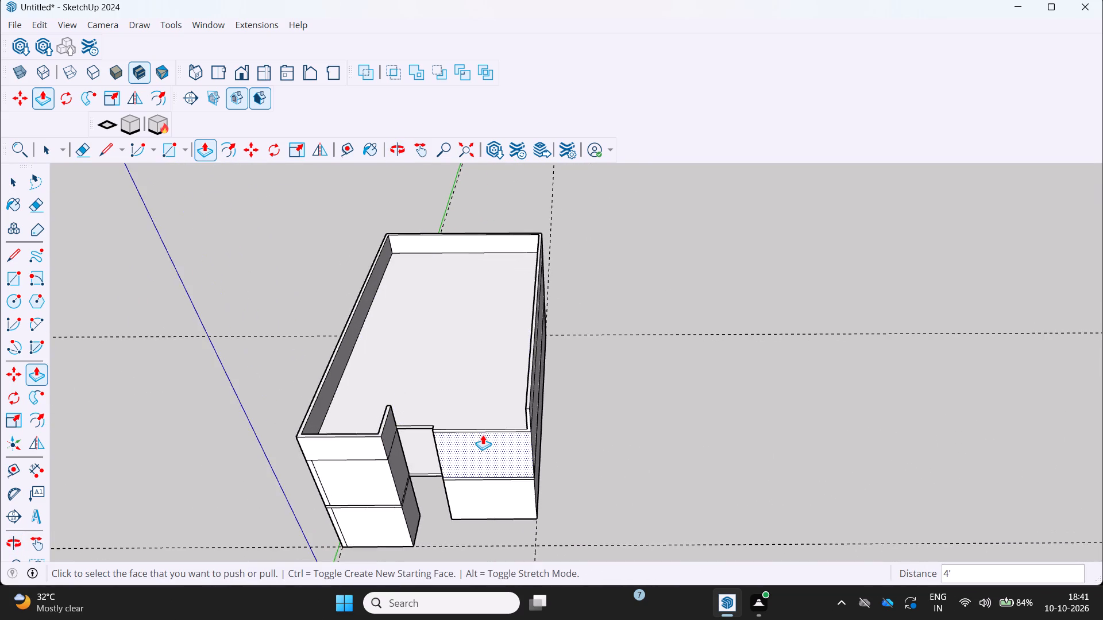
pyautogui.scroll(2, 487, 437)
pyautogui.moveTo(497, 437); pyautogui.dragTo(629, 455, button='middle')
pyautogui.middleClick(629, 454)
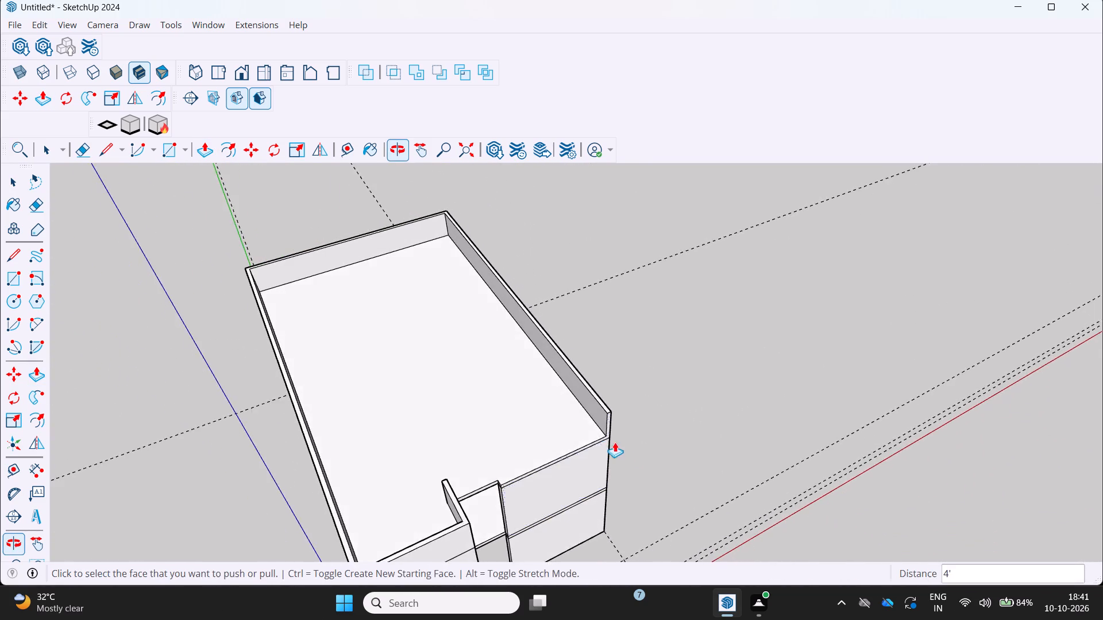
pyautogui.scroll(2, 597, 434)
pyautogui.moveTo(597, 433); pyautogui.dragTo(508, 412, button='middle')
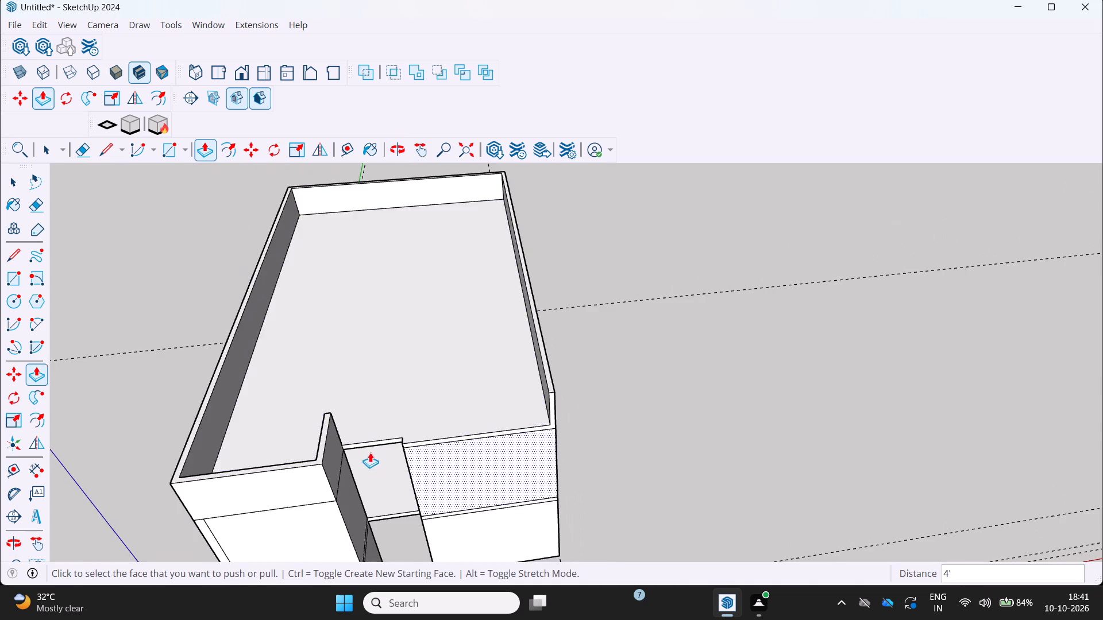
# Copy the notch's rear edge 6" inward across the roof face.
pyautogui.scroll(5, 367, 450)
pyautogui.moveTo(354, 440); pyautogui.dragTo(284, 425, button='middle')
pyautogui.scroll(1, 356, 440)
pyautogui.scroll(5, 315, 378)
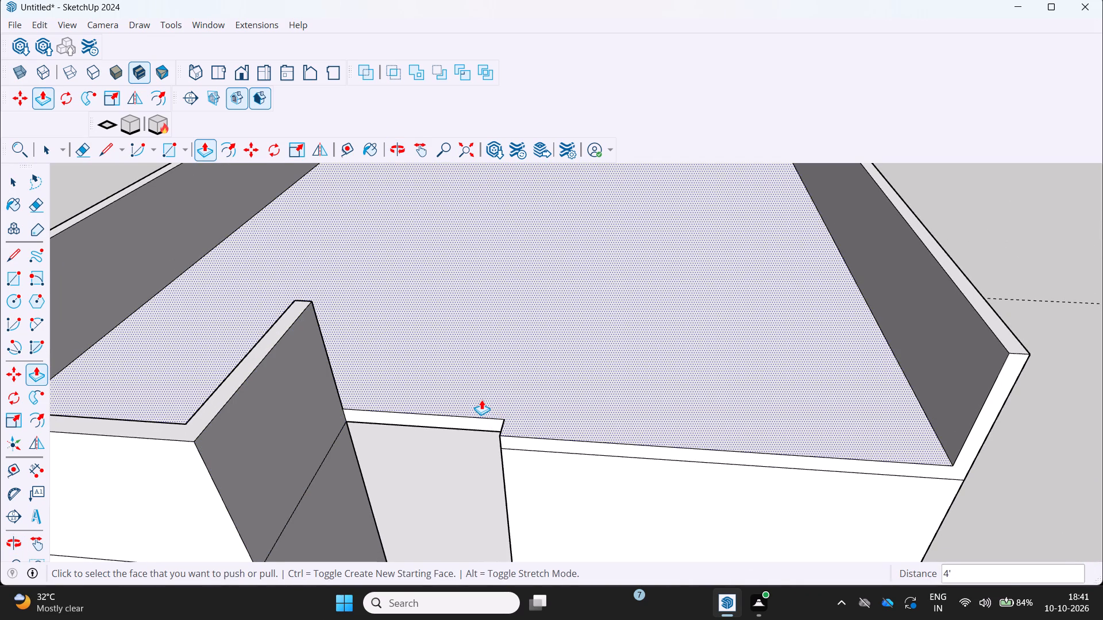
pyautogui.moveTo(506, 416); pyautogui.dragTo(494, 471, button='middle')
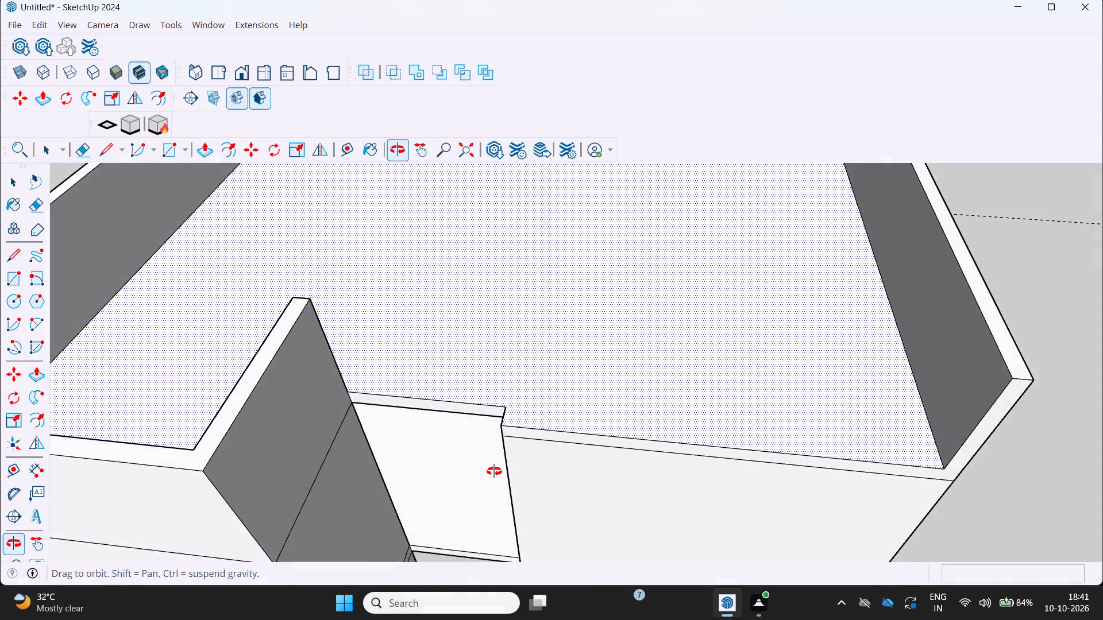
pyautogui.moveTo(494, 471); pyautogui.dragTo(422, 486, button='middle')
pyautogui.moveTo(471, 410); pyautogui.dragTo(408, 417, button='middle')
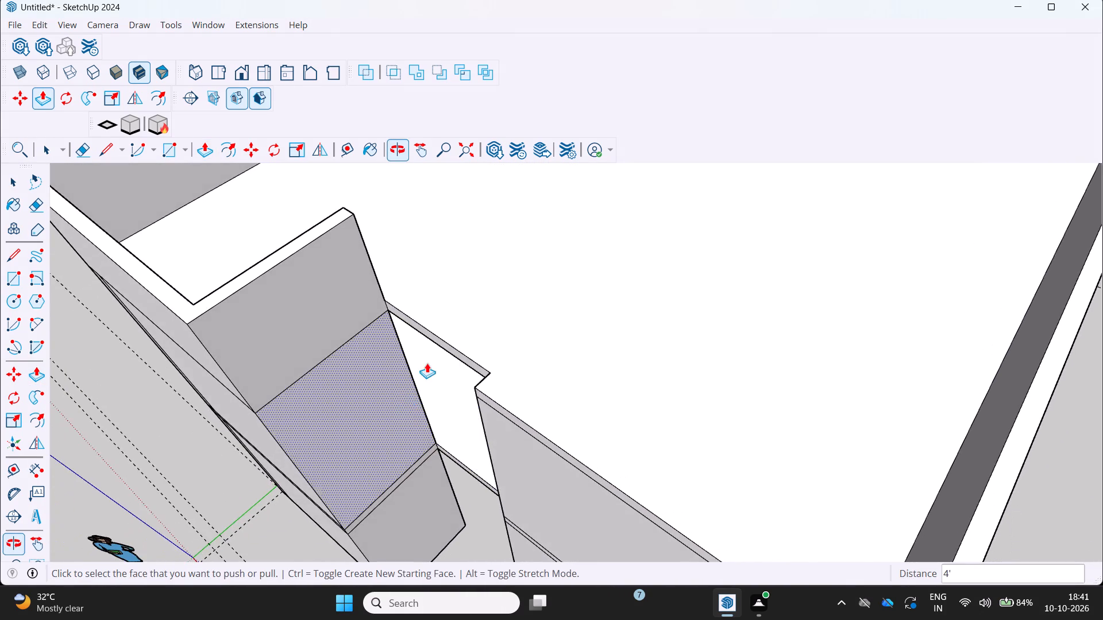
pyautogui.scroll(-3, 429, 361)
pyautogui.moveTo(426, 361); pyautogui.dragTo(287, 305, button='middle')
pyautogui.scroll(4, 356, 252)
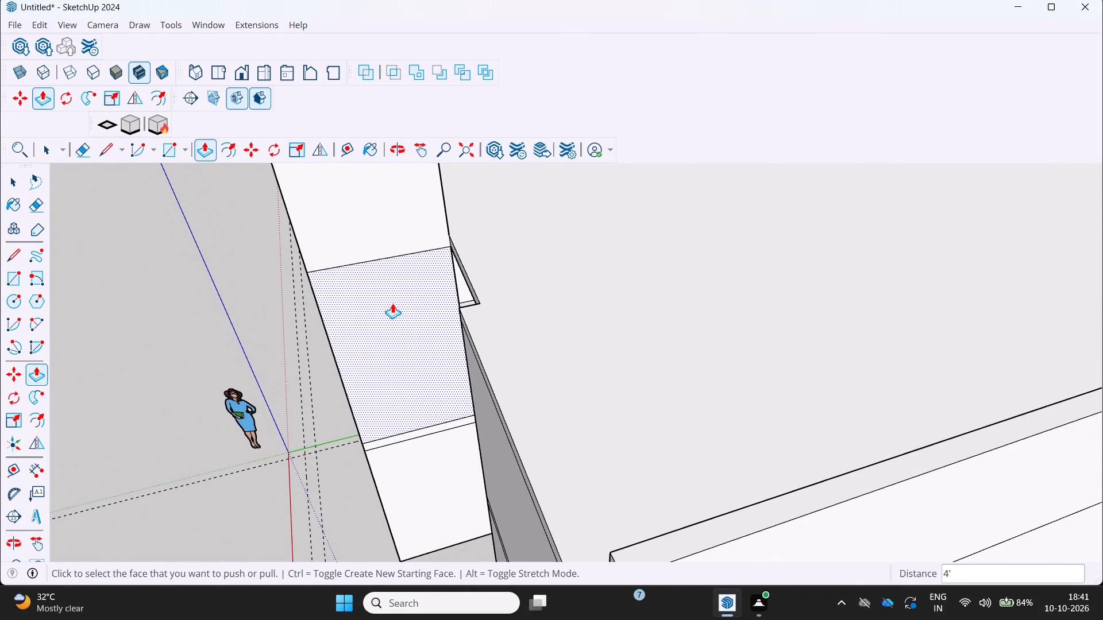
pyautogui.press('space')
pyautogui.press('space')
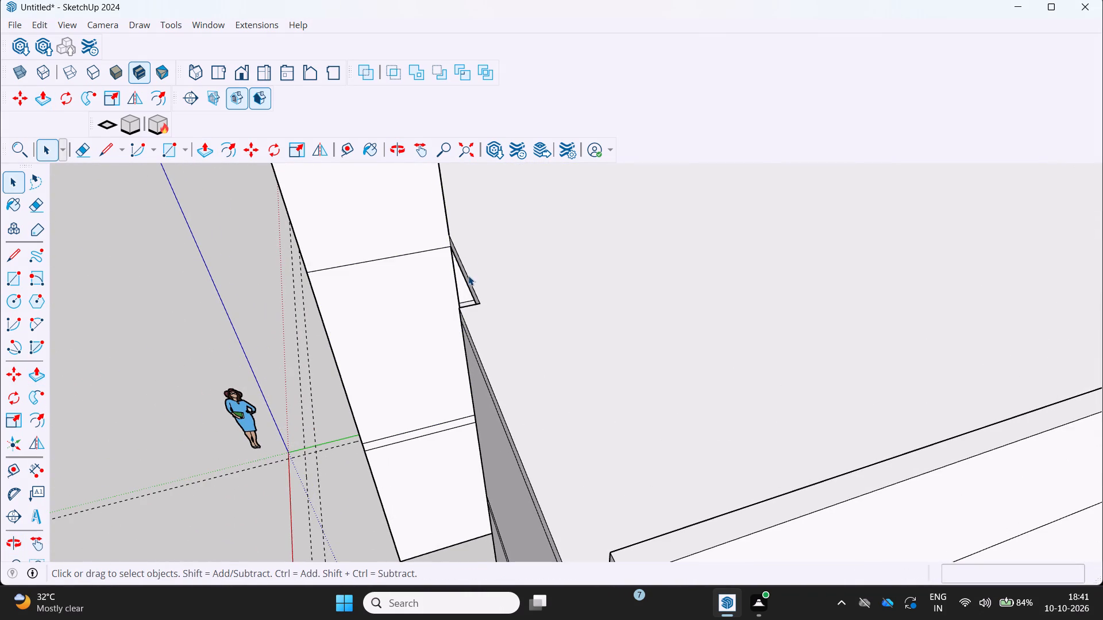
pyautogui.click(466, 274)
pyautogui.press('m')
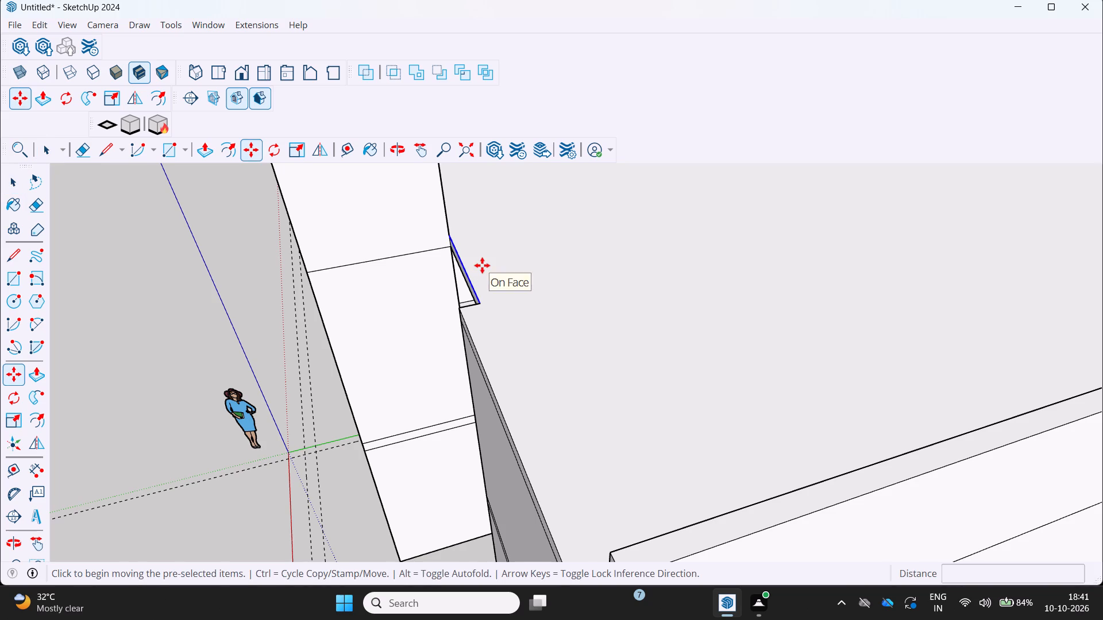
pyautogui.click(466, 270)
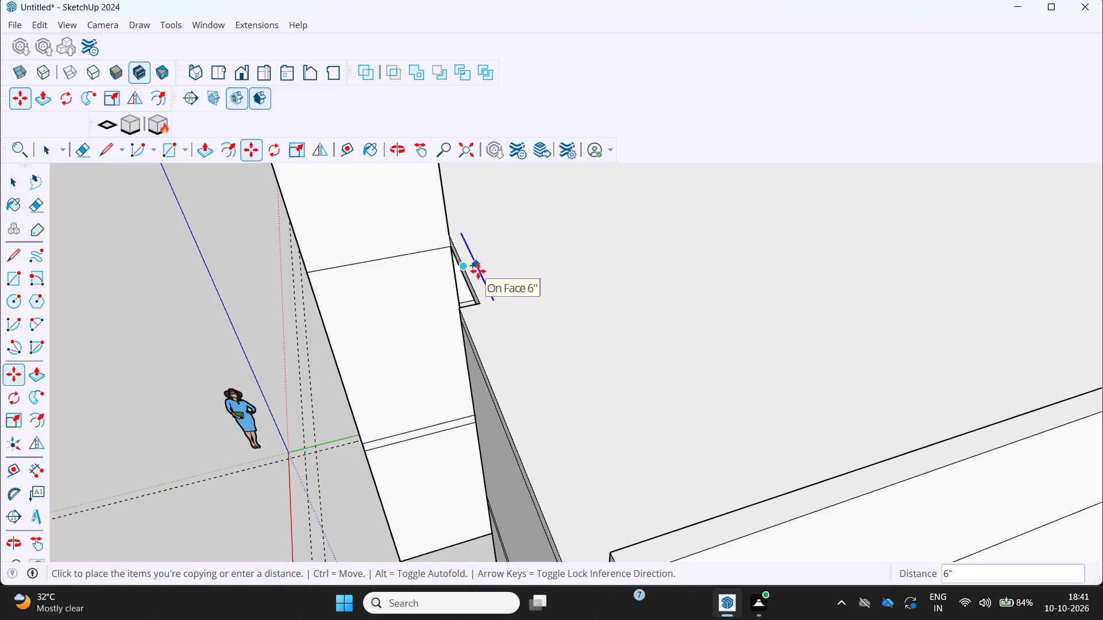
pyautogui.press('6')
pyautogui.press('Return')
# Draw a short line joining the copied edge's end beside the existing parapet to the notch's inner corner.
pyautogui.moveTo(442, 297); pyautogui.dragTo(430, 346, button='middle')
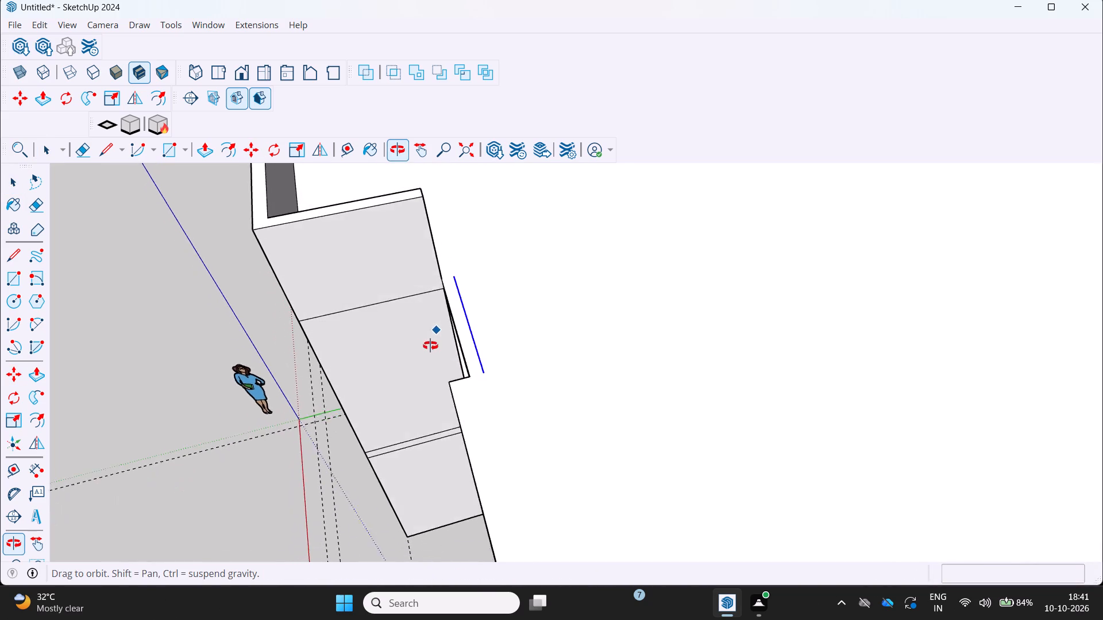
pyautogui.moveTo(430, 346); pyautogui.dragTo(425, 348, button='middle')
pyautogui.scroll(3, 462, 304)
pyautogui.moveTo(462, 302); pyautogui.dragTo(436, 299, button='middle')
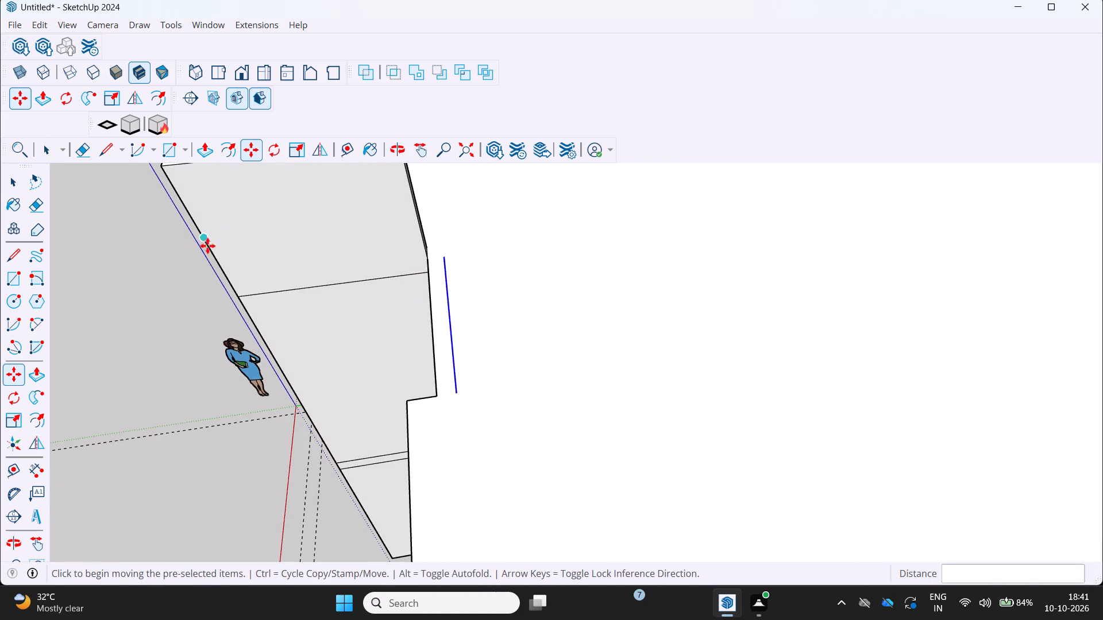
pyautogui.click(106, 157)
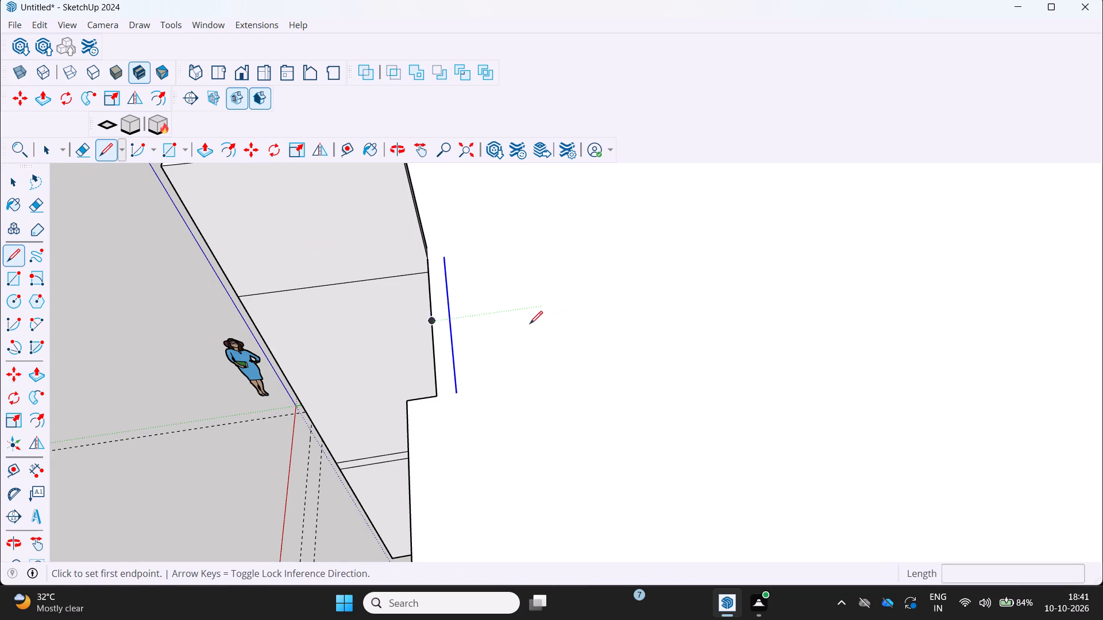
pyautogui.scroll(4, 525, 318)
pyautogui.click(415, 244)
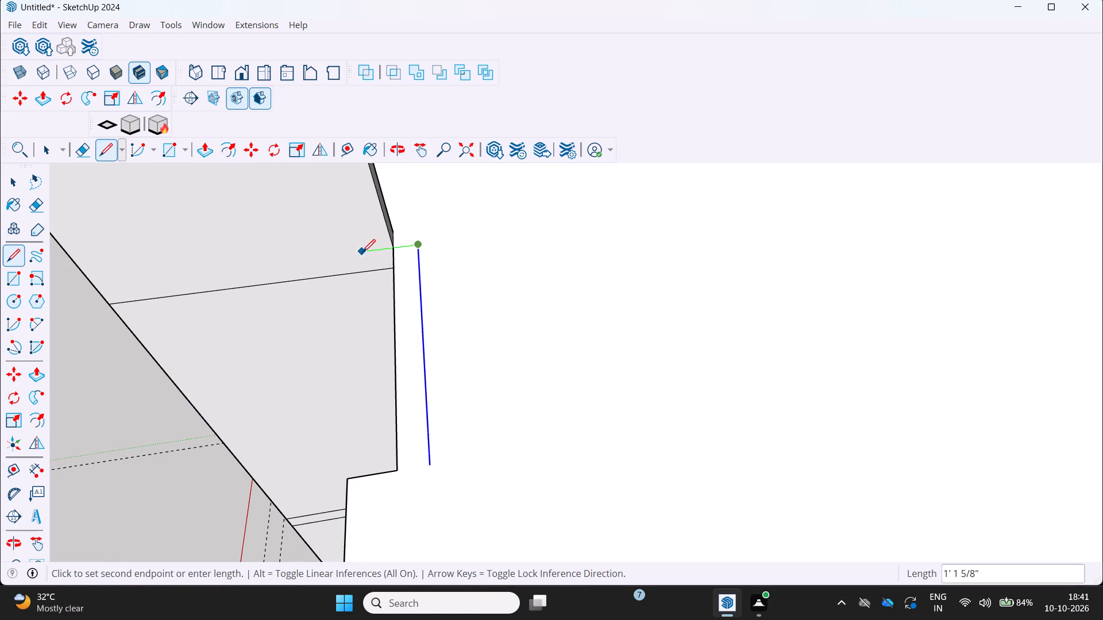
pyautogui.click(392, 251)
pyautogui.press('space')
pyautogui.scroll(-2, 404, 331)
pyautogui.press('space')
# Draw a short line joining the copied edge's other end to the notch's outer rear corner, closing the strip.
pyautogui.moveTo(403, 331); pyautogui.dragTo(545, 266, button='middle')
pyautogui.moveTo(554, 372); pyautogui.dragTo(556, 372, button='middle')
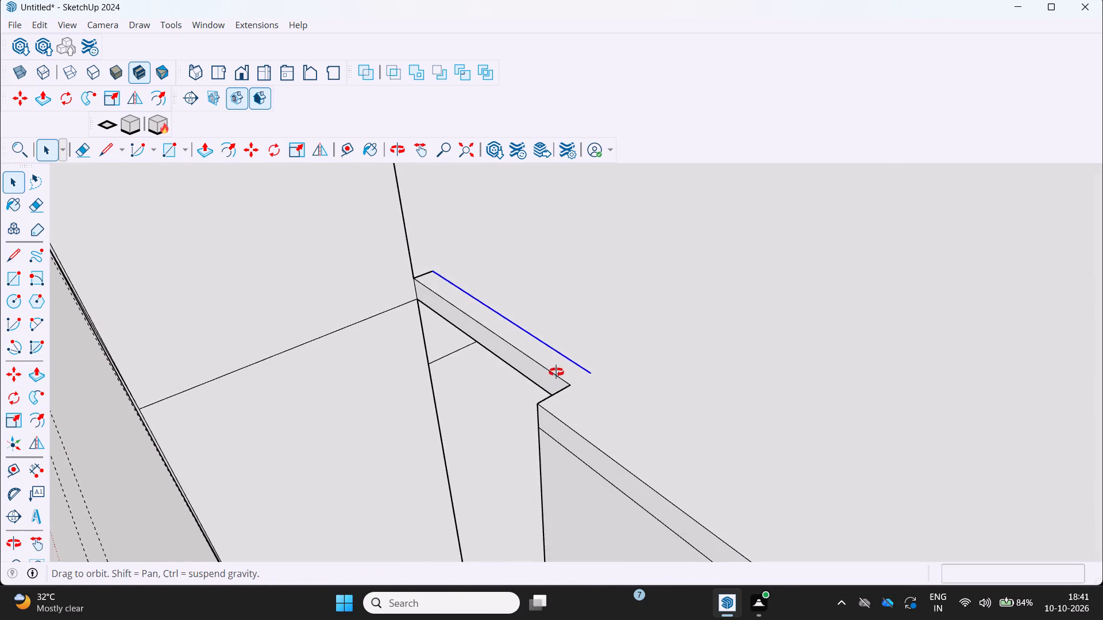
pyautogui.moveTo(556, 372); pyautogui.dragTo(601, 388, button='middle')
pyautogui.press('l')
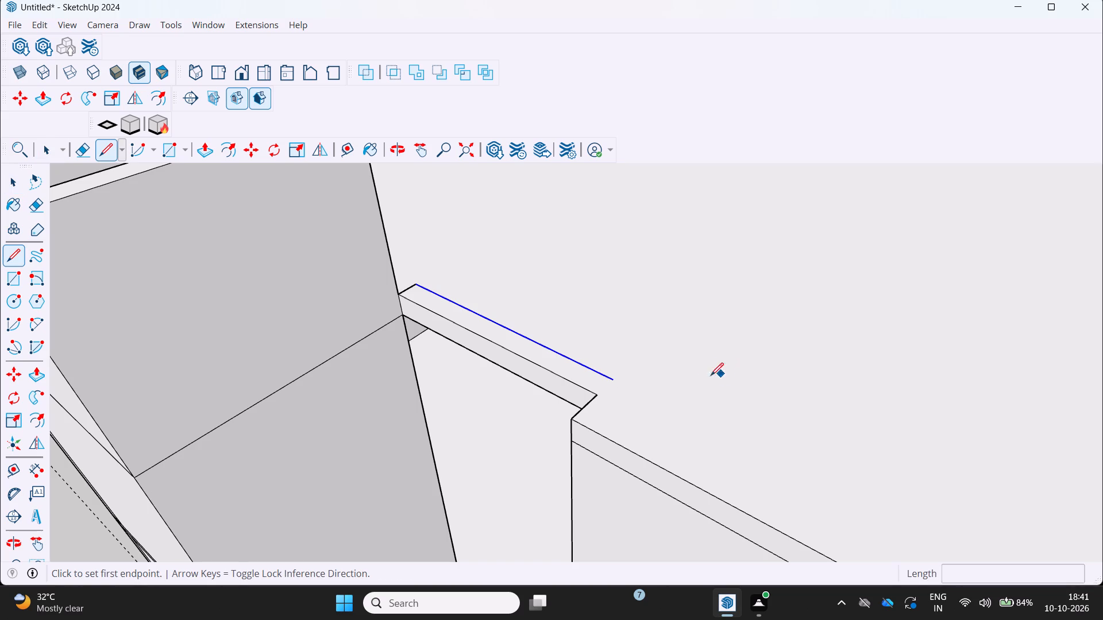
pyautogui.click(608, 377)
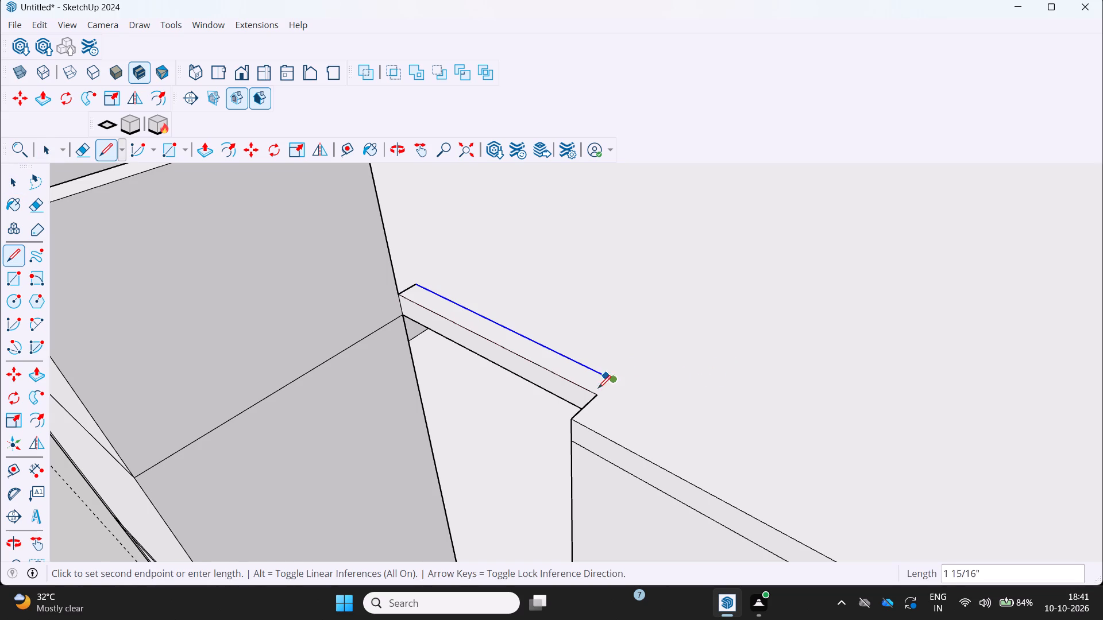
pyautogui.click(592, 393)
pyautogui.press('space')
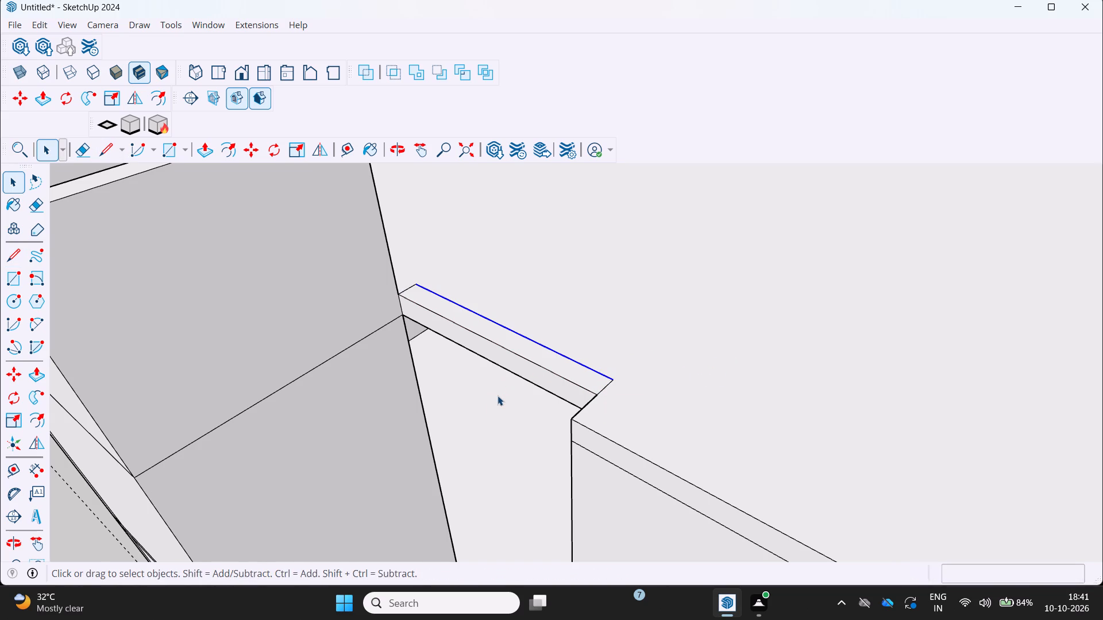
# Push/Pull the strip behind the notch up 4', level with the top of the adjoining parapet.
pyautogui.press('p')
pyautogui.click(553, 362)
pyautogui.scroll(-1, 556, 283)
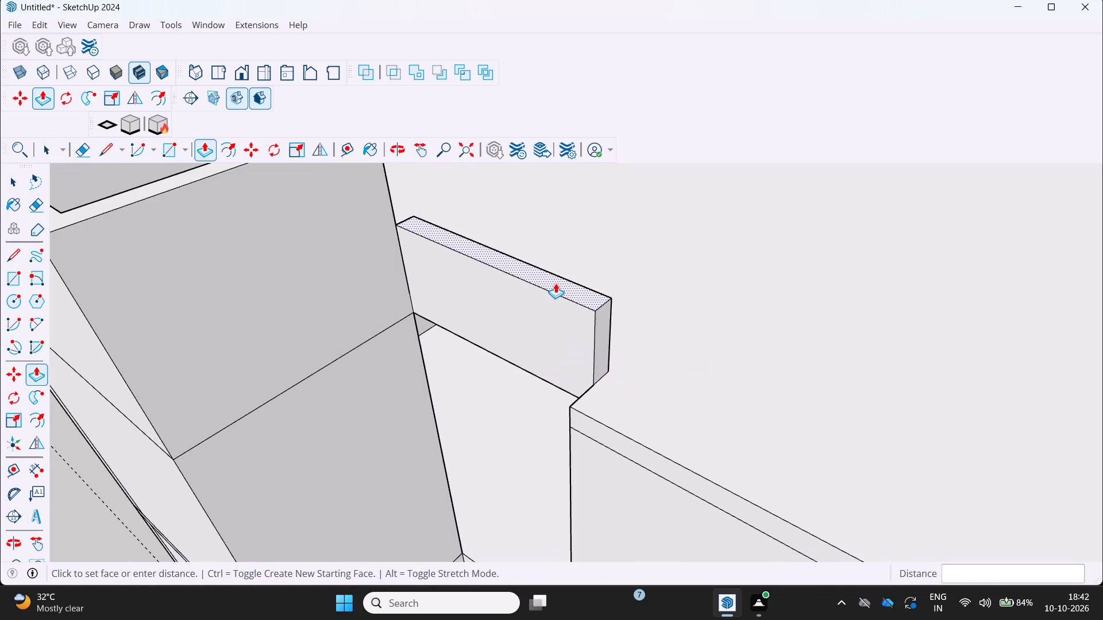
pyautogui.moveTo(556, 283); pyautogui.dragTo(705, 323, button='middle')
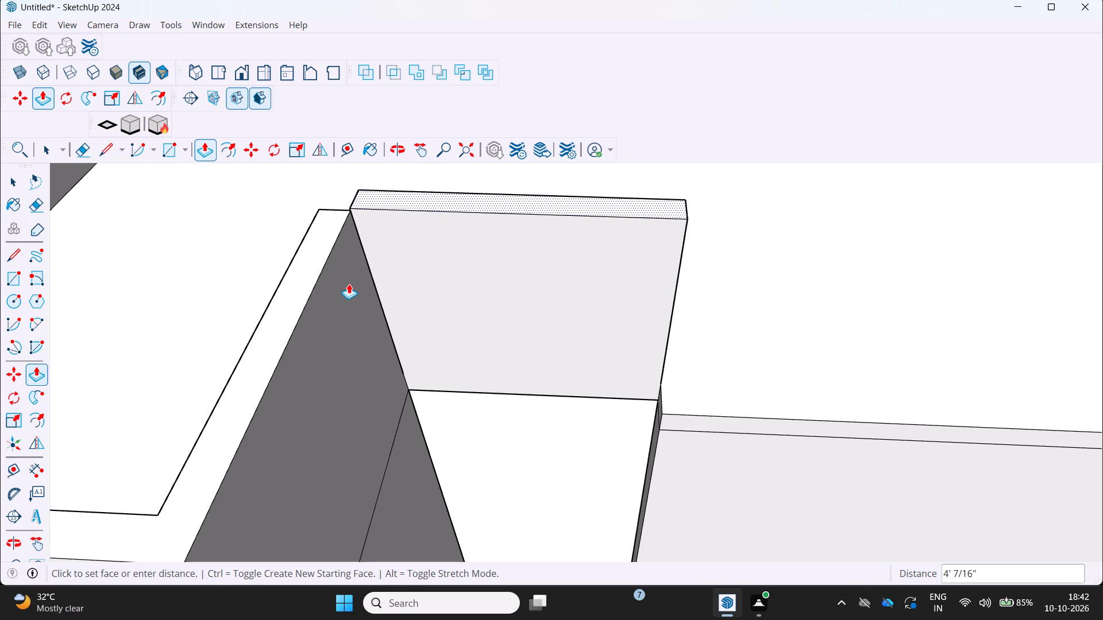
pyautogui.click(266, 322)
# Push/Pull the notch-side parapet's end face 6" inward to align with the new wall's roof-side face.
pyautogui.scroll(-4, 300, 352)
pyautogui.moveTo(300, 354); pyautogui.dragTo(544, 358, button='middle')
pyautogui.scroll(-3, 547, 355)
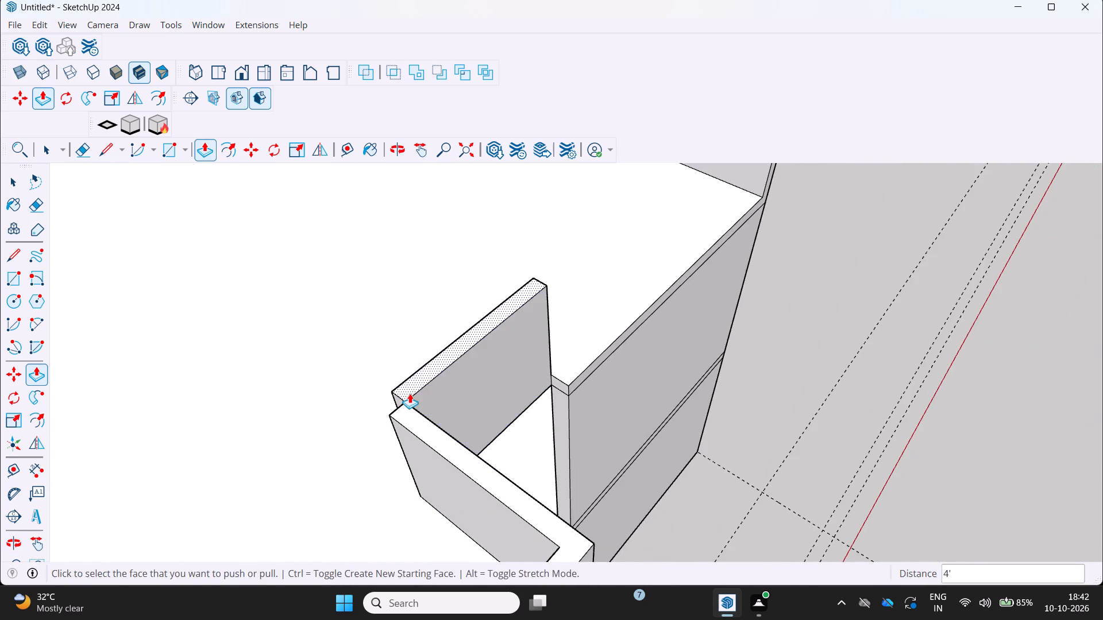
pyautogui.moveTo(410, 393); pyautogui.dragTo(666, 346, button='middle')
pyautogui.middleClick(668, 346)
pyautogui.scroll(3, 574, 420)
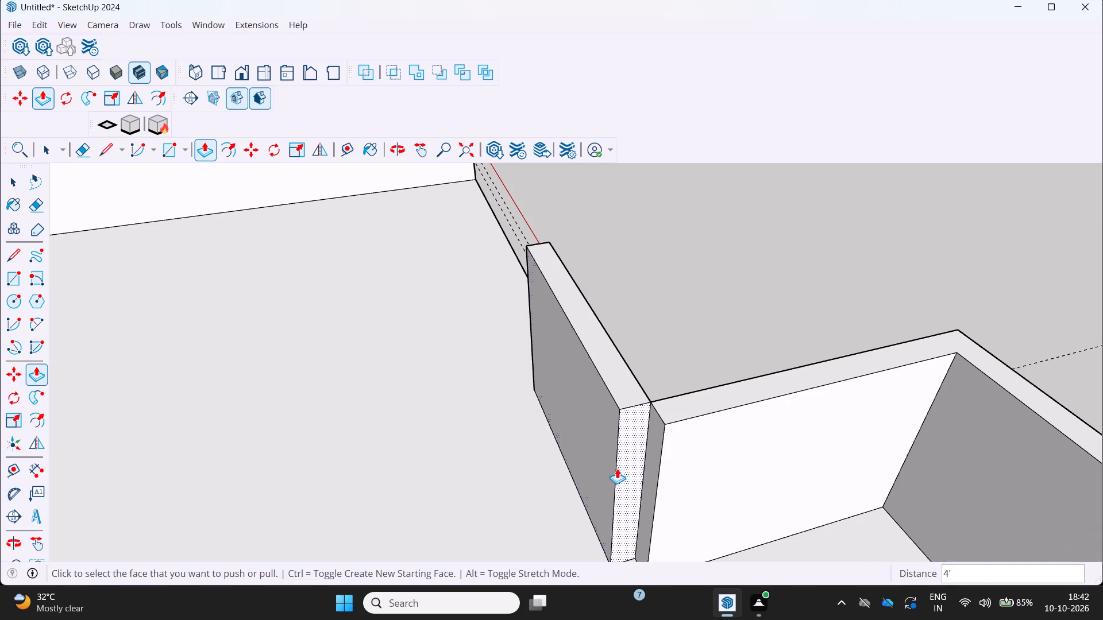
pyautogui.press('p')
pyautogui.click(651, 455)
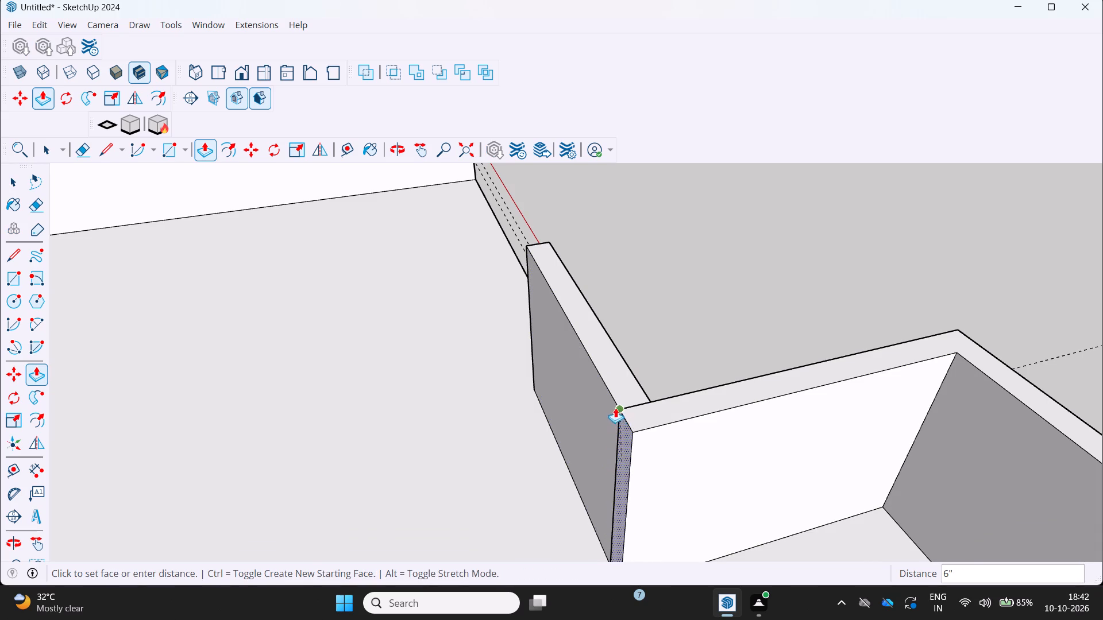
pyautogui.click(587, 385)
pyautogui.scroll(-3, 485, 400)
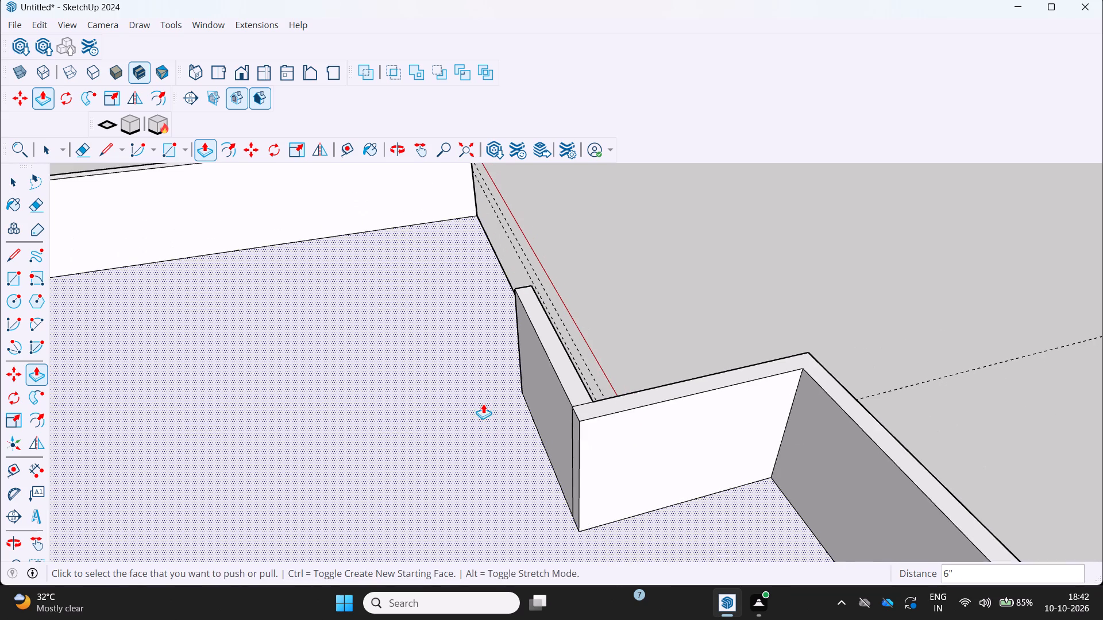
# Erase the vertical and top seam lines at the corner where the new wall behind the notch meets the notch-side parapet.
pyautogui.press('space')
pyautogui.press('space')
pyautogui.moveTo(479, 412); pyautogui.dragTo(621, 378, button='middle')
pyautogui.scroll(2, 694, 398)
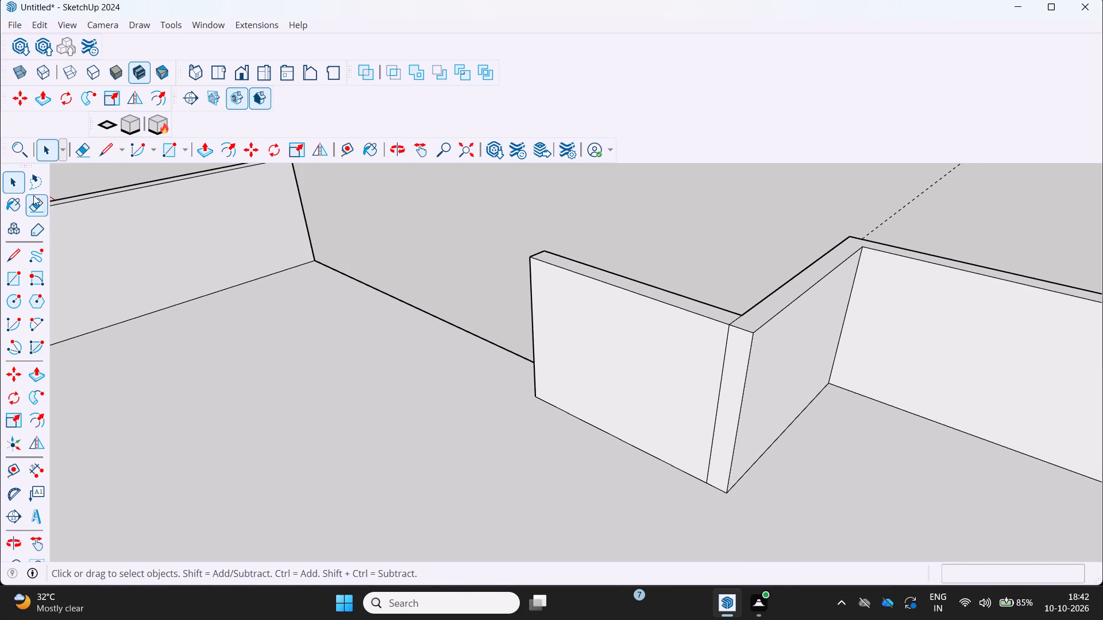
pyautogui.click(31, 206)
pyautogui.scroll(1, 715, 428)
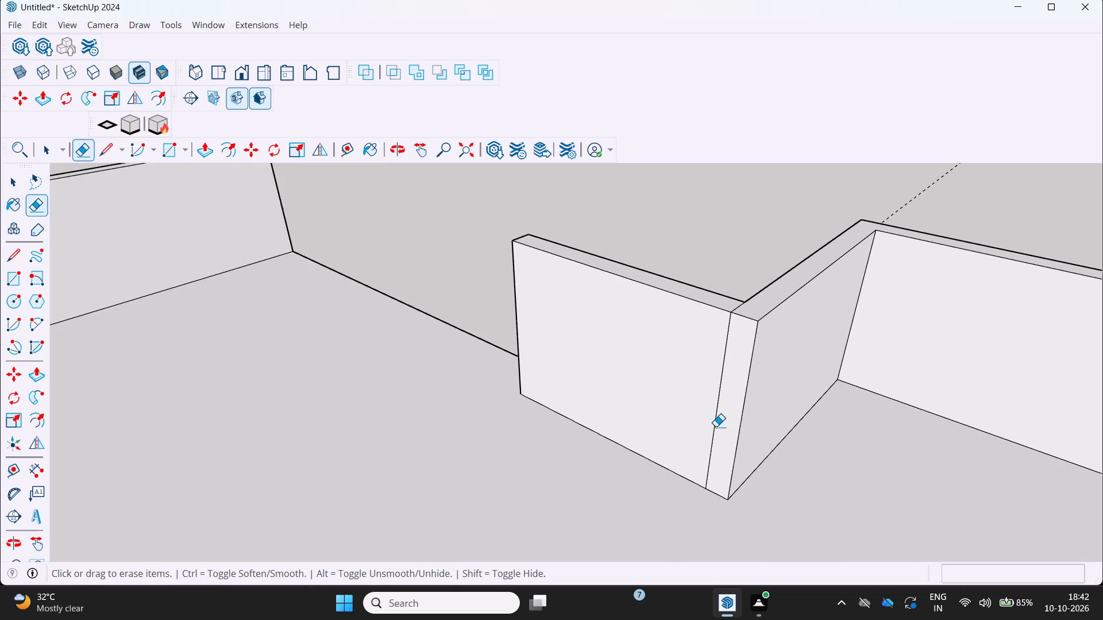
pyautogui.click(716, 427)
pyautogui.scroll(-4, 653, 417)
pyautogui.scroll(4, 709, 333)
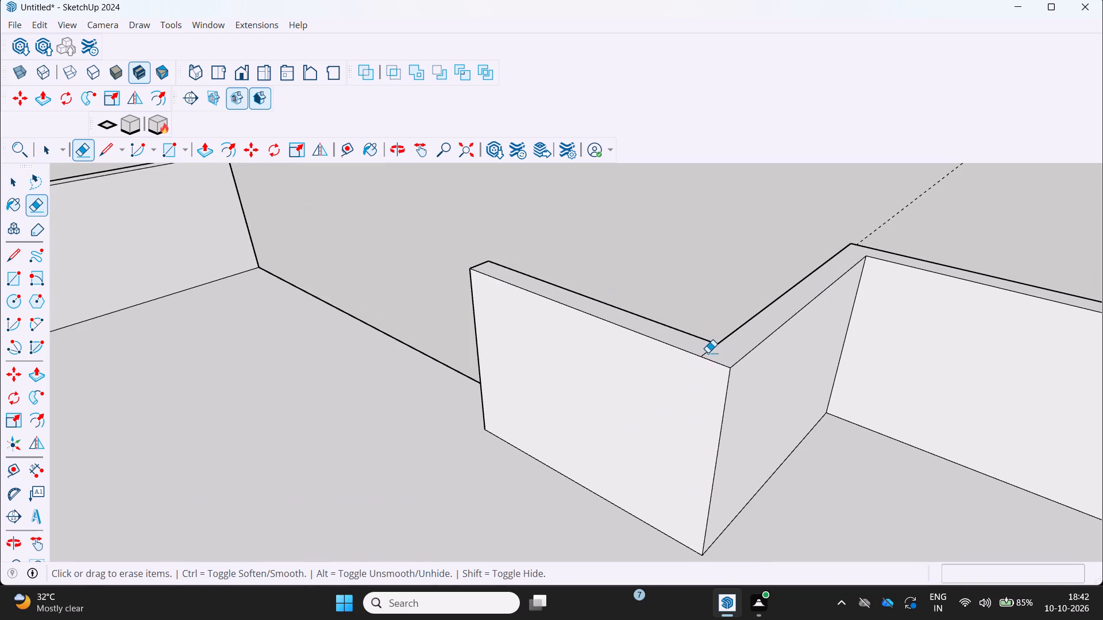
pyautogui.click(709, 348)
pyautogui.scroll(-5, 579, 375)
pyautogui.scroll(1, 576, 374)
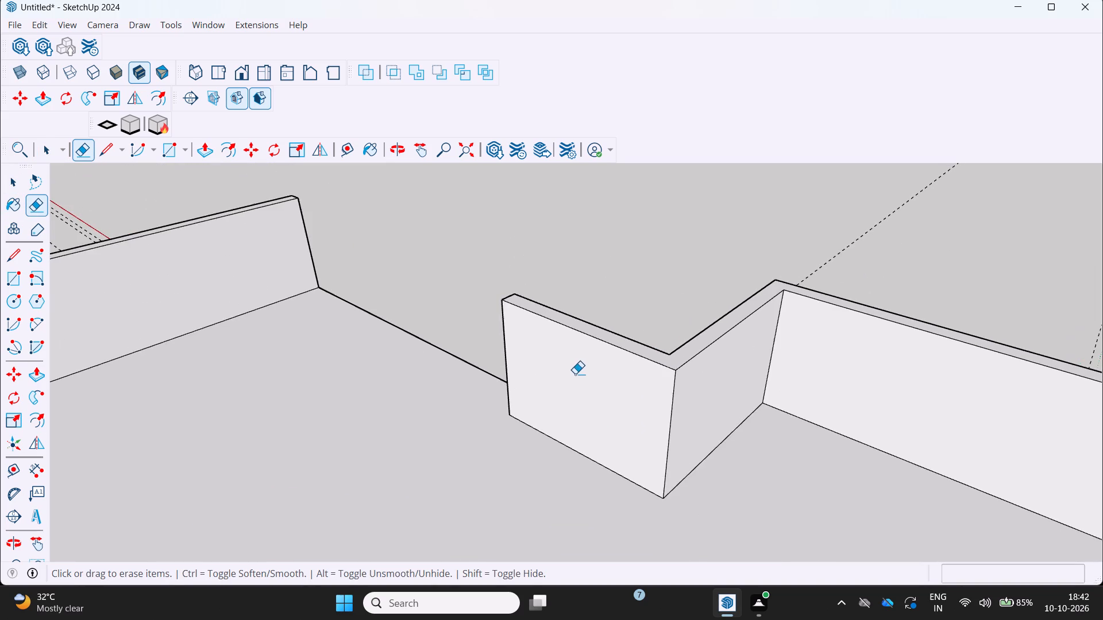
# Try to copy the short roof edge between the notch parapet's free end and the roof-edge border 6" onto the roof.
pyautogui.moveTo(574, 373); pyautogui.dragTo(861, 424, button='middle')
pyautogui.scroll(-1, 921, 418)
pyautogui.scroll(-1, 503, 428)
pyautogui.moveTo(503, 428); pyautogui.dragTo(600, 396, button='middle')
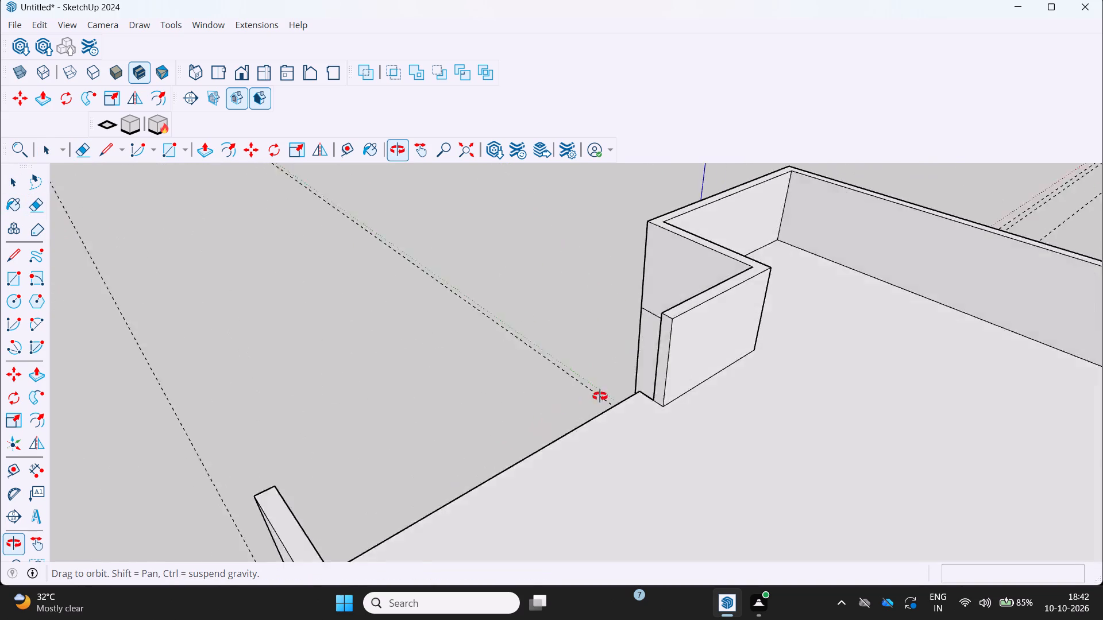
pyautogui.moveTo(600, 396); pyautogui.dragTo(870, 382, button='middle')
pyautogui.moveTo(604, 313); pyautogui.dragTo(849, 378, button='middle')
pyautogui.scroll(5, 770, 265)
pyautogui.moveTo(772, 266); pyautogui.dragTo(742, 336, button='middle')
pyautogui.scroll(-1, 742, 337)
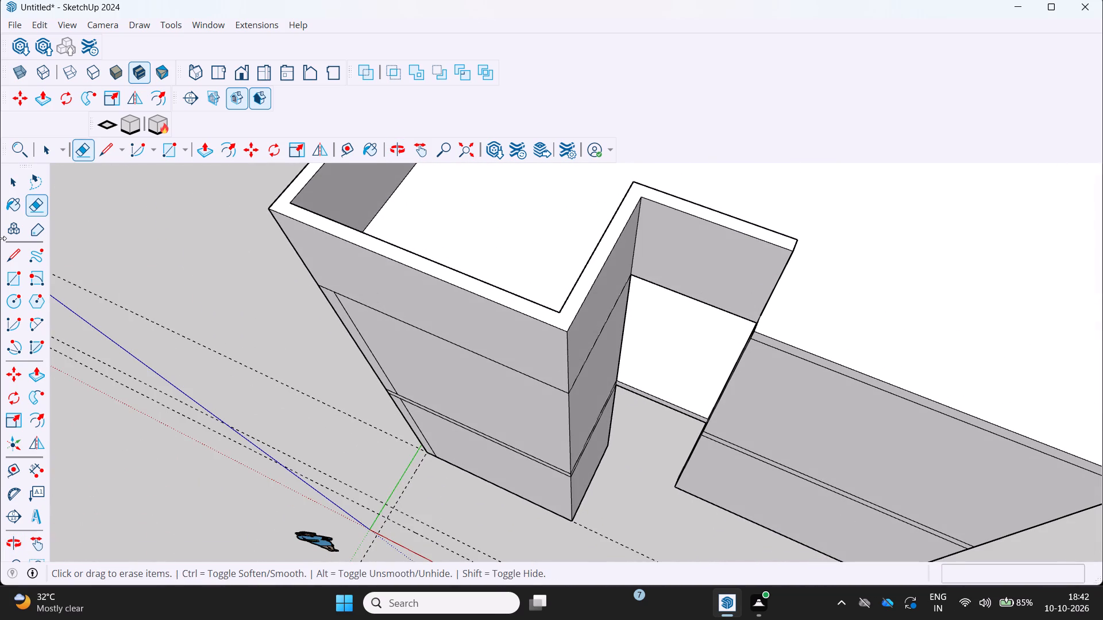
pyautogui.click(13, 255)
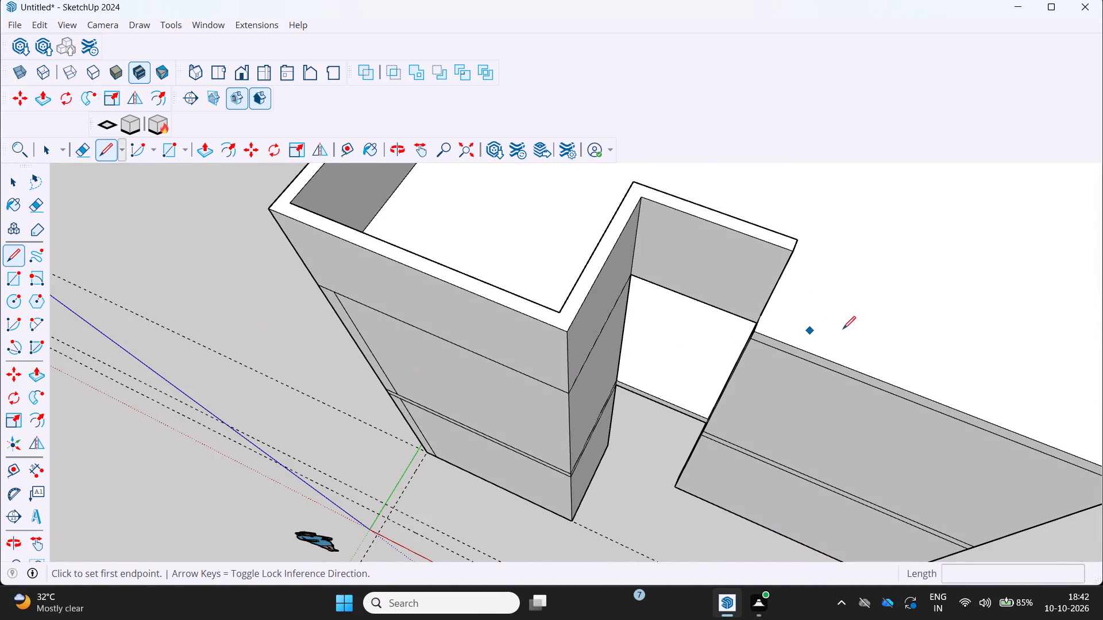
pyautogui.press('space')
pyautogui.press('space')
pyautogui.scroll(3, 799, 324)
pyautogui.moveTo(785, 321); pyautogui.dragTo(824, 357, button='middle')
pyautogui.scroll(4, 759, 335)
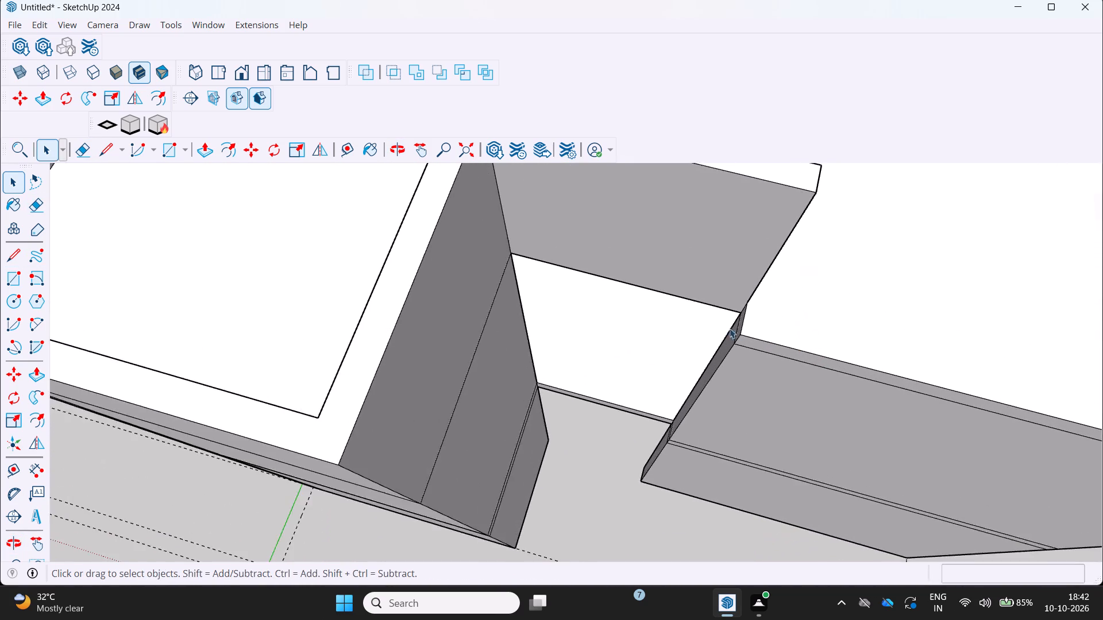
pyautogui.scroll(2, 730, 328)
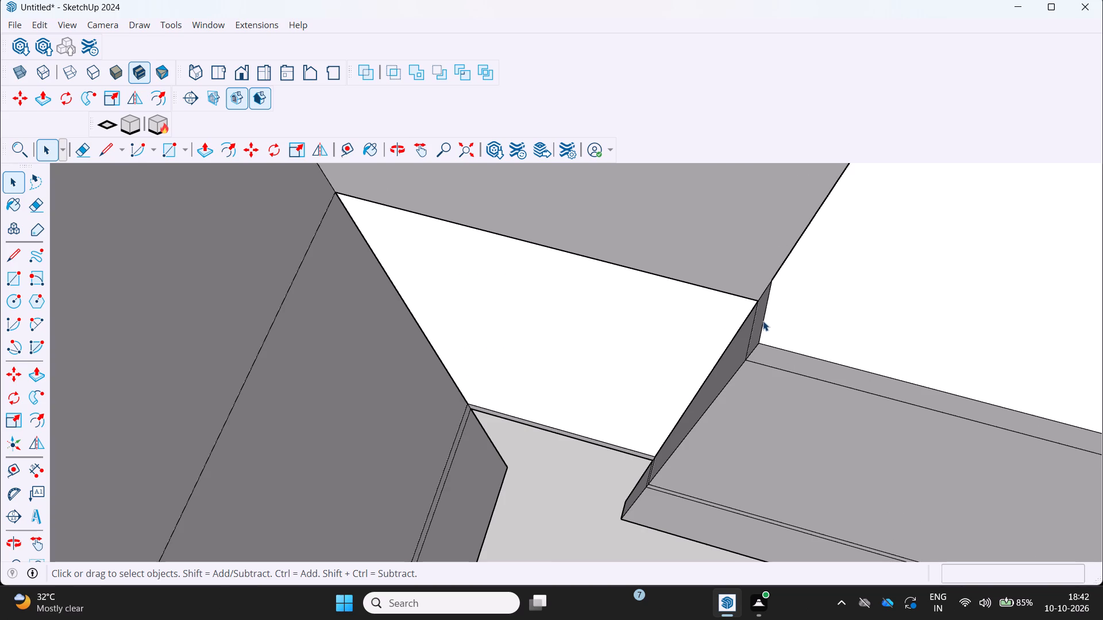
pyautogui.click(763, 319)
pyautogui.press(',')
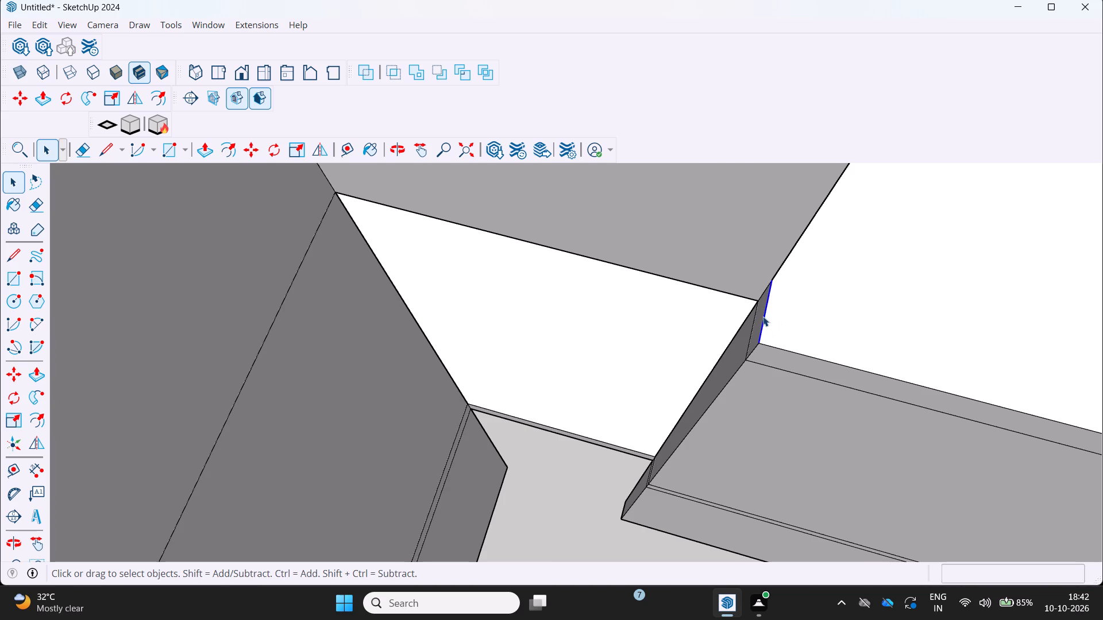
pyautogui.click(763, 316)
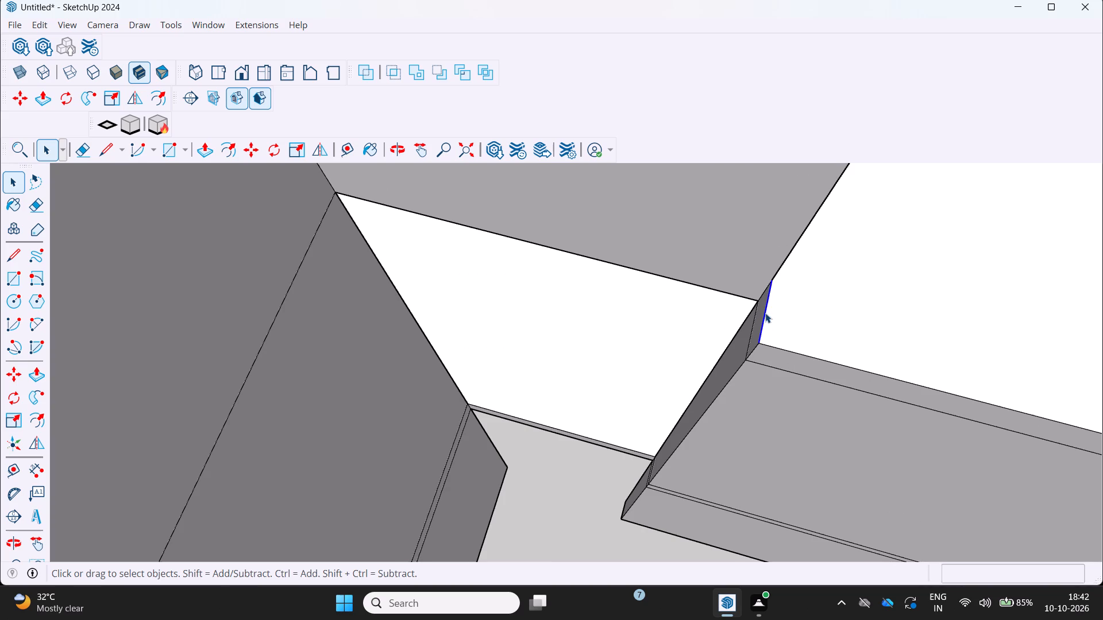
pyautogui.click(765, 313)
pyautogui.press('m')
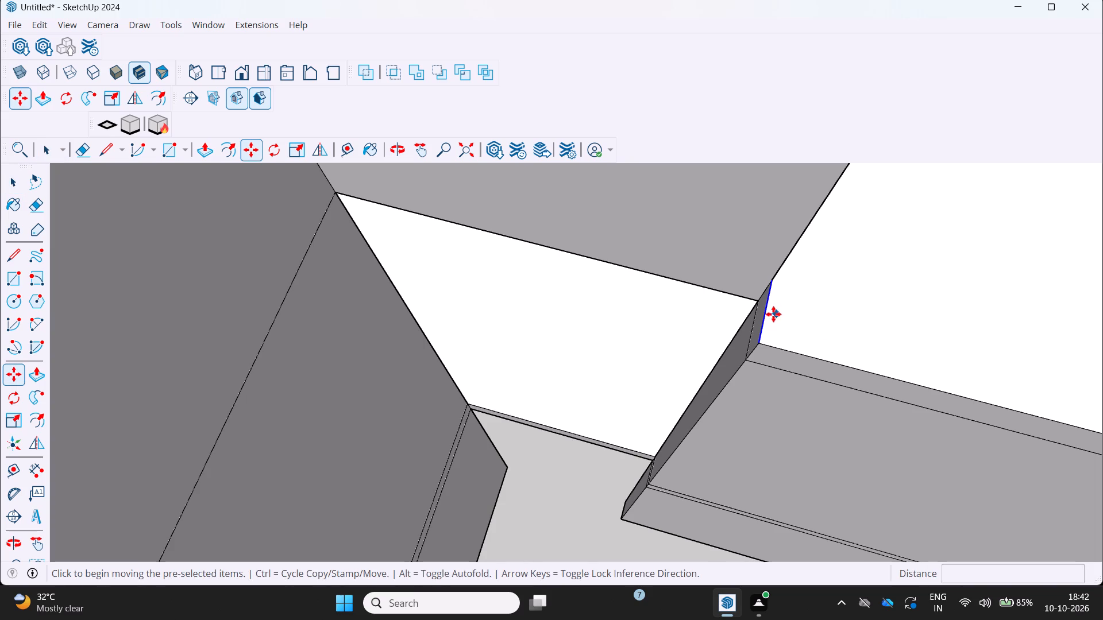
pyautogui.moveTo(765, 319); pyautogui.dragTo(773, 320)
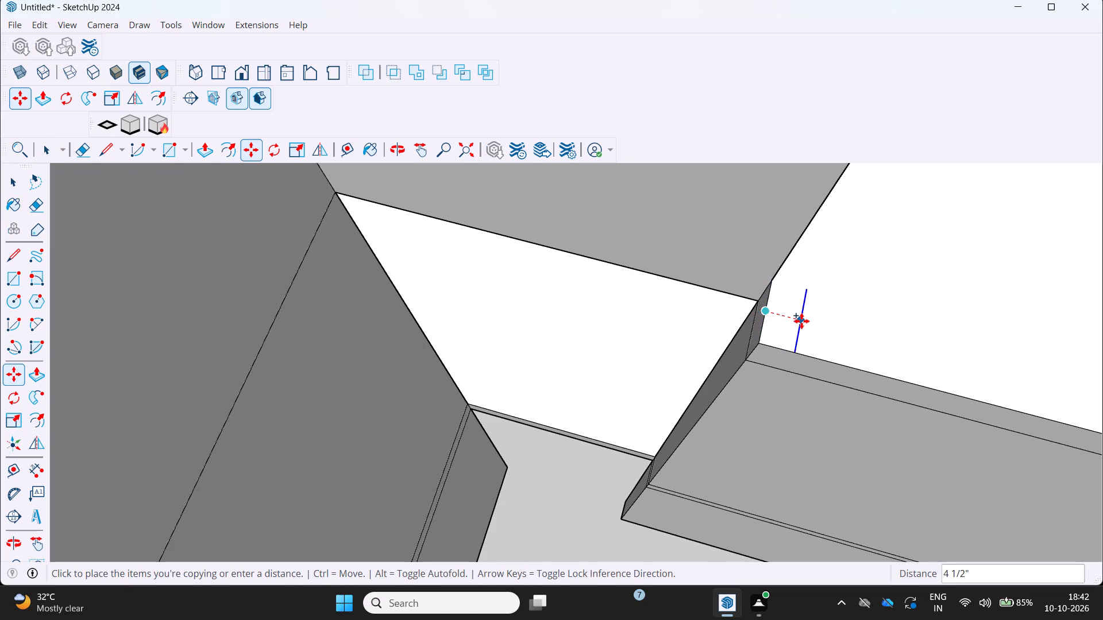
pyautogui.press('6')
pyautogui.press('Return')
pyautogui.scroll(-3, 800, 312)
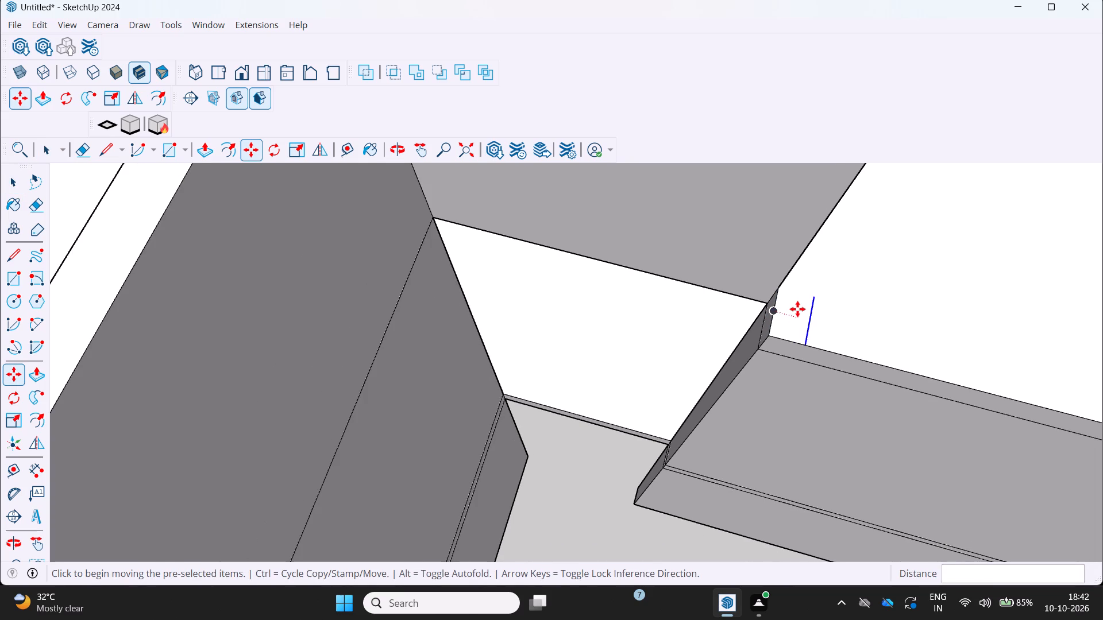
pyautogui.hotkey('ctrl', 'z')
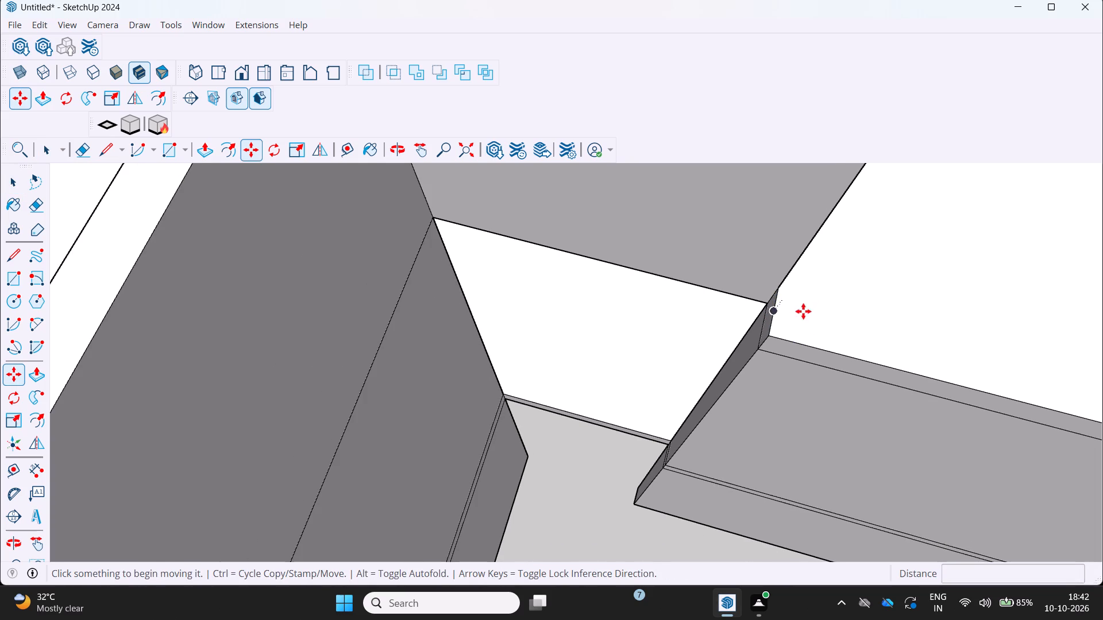
# Copy the short roof edge at the notch parapet's free end 6" onto the roof, parallel to the original.
pyautogui.click(772, 309)
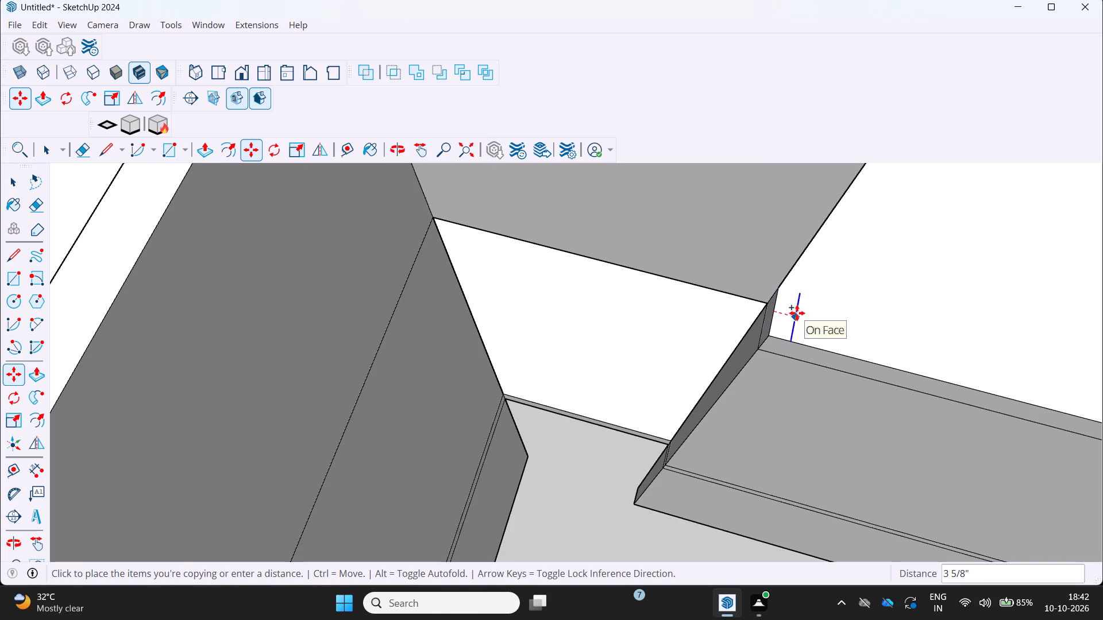
pyautogui.press('6')
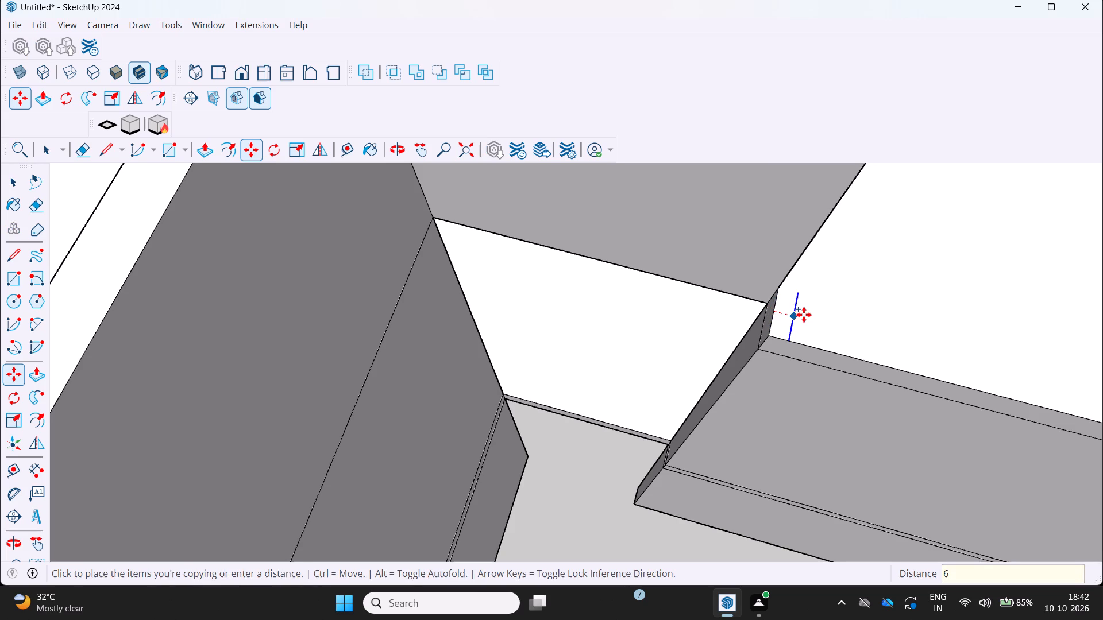
pyautogui.press('Return')
# Draw a line from the parapet's roof-side end corner to the copied edge's end and along that edge, closing the small strip.
pyautogui.moveTo(819, 311); pyautogui.dragTo(727, 262, button='middle')
pyautogui.scroll(-4, 726, 262)
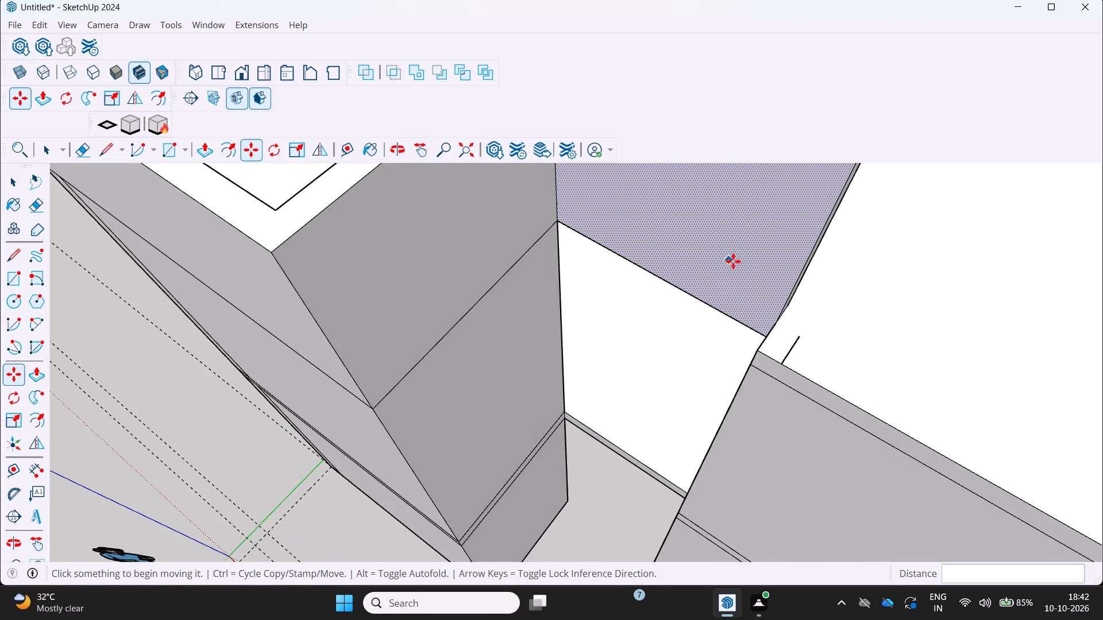
pyautogui.scroll(-1, 772, 307)
pyautogui.moveTo(783, 321); pyautogui.dragTo(646, 292, button='middle')
pyautogui.scroll(1, 762, 373)
pyautogui.moveTo(767, 377); pyautogui.dragTo(766, 375, button='middle')
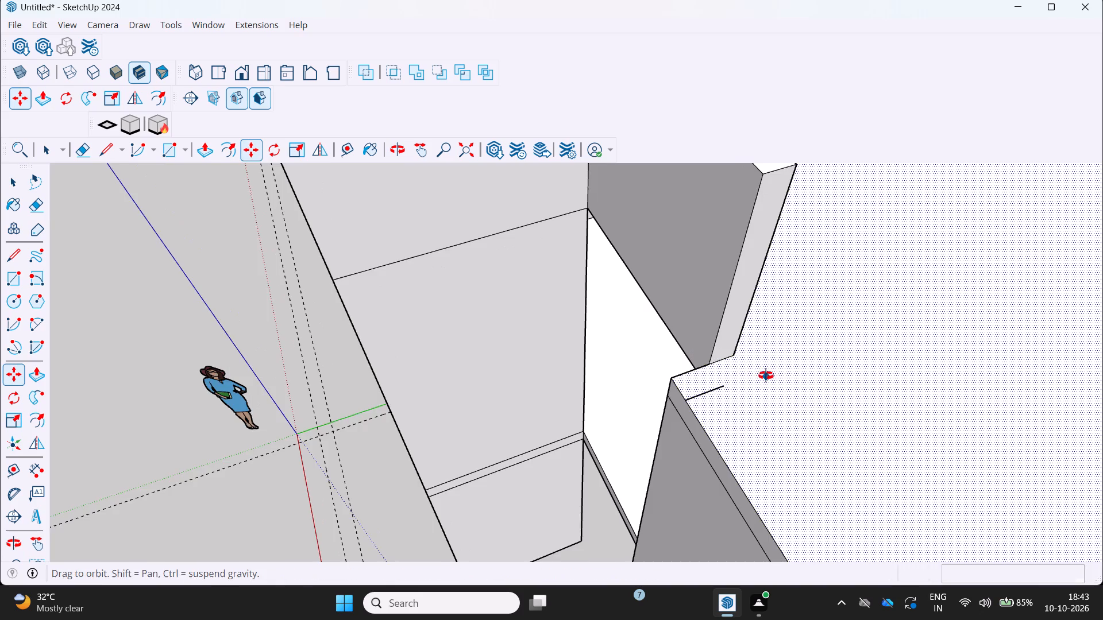
pyautogui.moveTo(766, 375); pyautogui.dragTo(723, 367, button='middle')
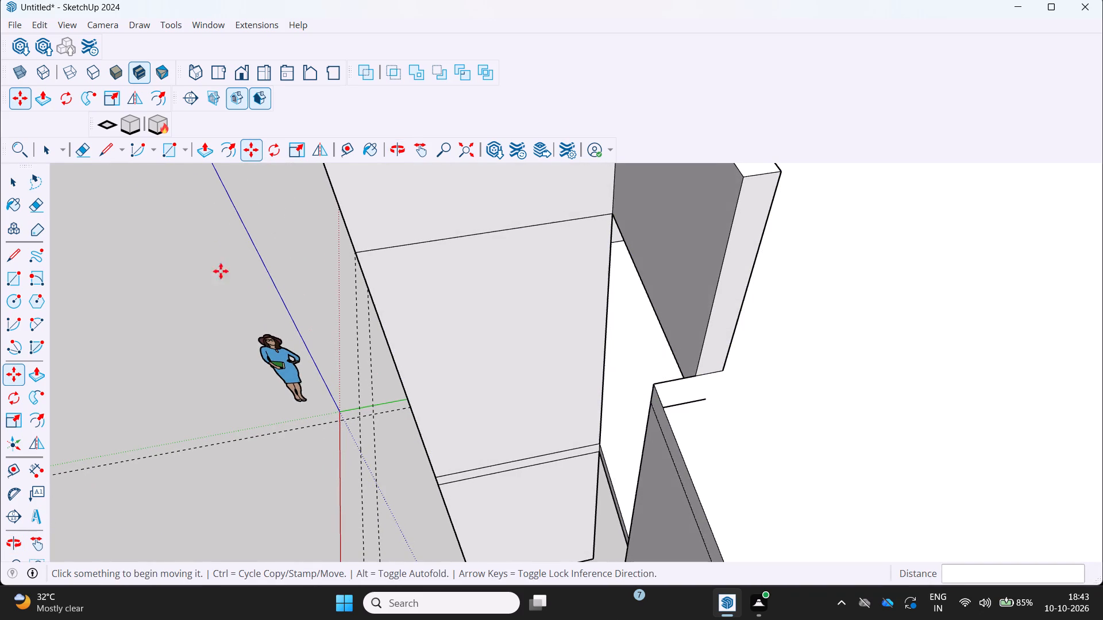
pyautogui.click(11, 259)
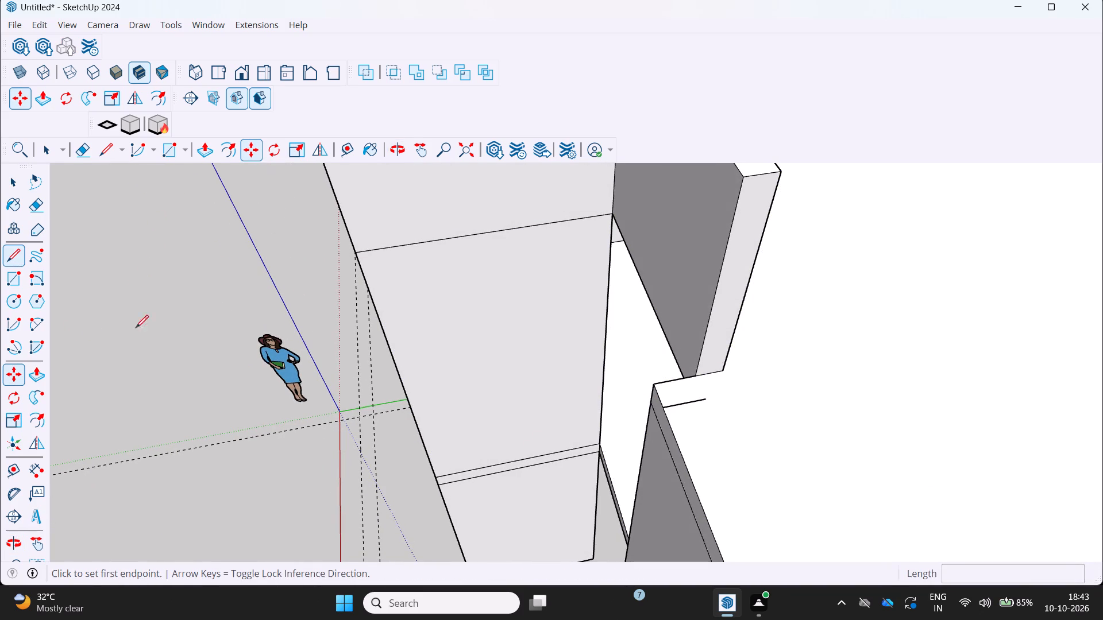
pyautogui.scroll(1, 702, 377)
pyautogui.click(724, 370)
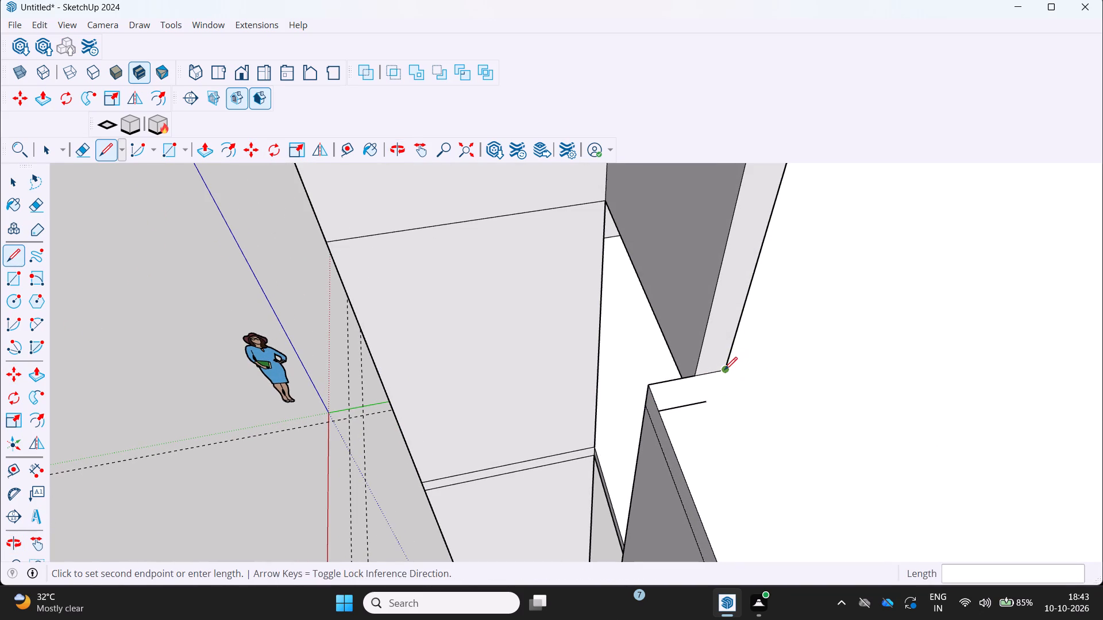
pyautogui.click(743, 400)
pyautogui.moveTo(679, 397); pyautogui.dragTo(765, 418, button='middle')
pyautogui.click(690, 390)
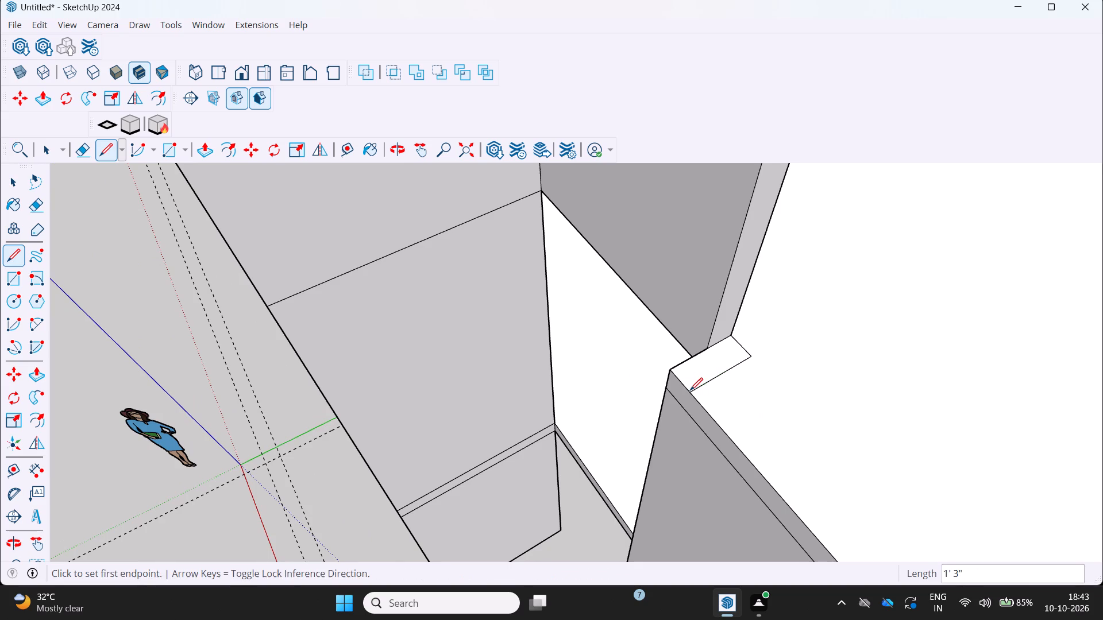
# Push/Pull the small strip at the parapet's free end up 4', level with the parapet top.
pyautogui.moveTo(658, 374); pyautogui.dragTo(696, 392, button='middle')
pyautogui.press('p')
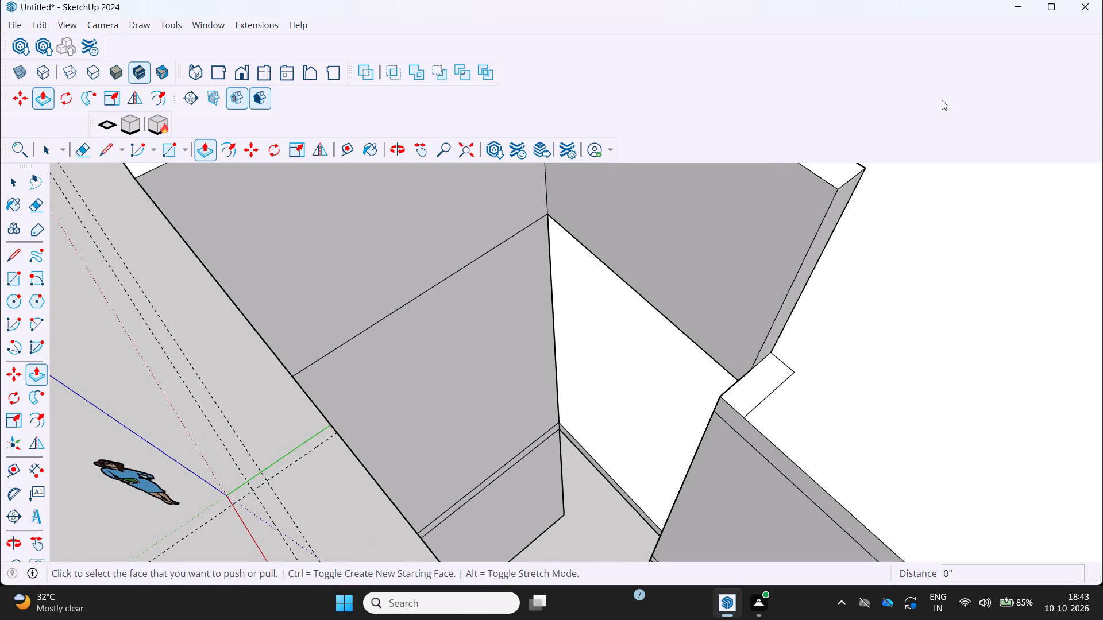
pyautogui.moveTo(809, 309); pyautogui.dragTo(901, 318, button='middle')
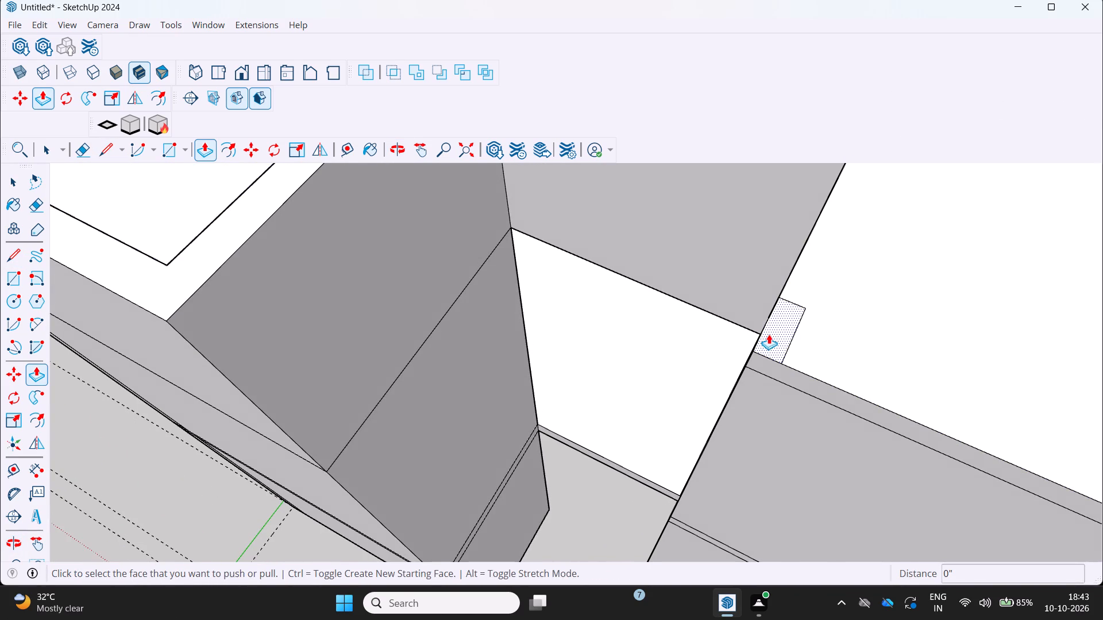
pyautogui.click(769, 334)
pyautogui.scroll(-6, 809, 243)
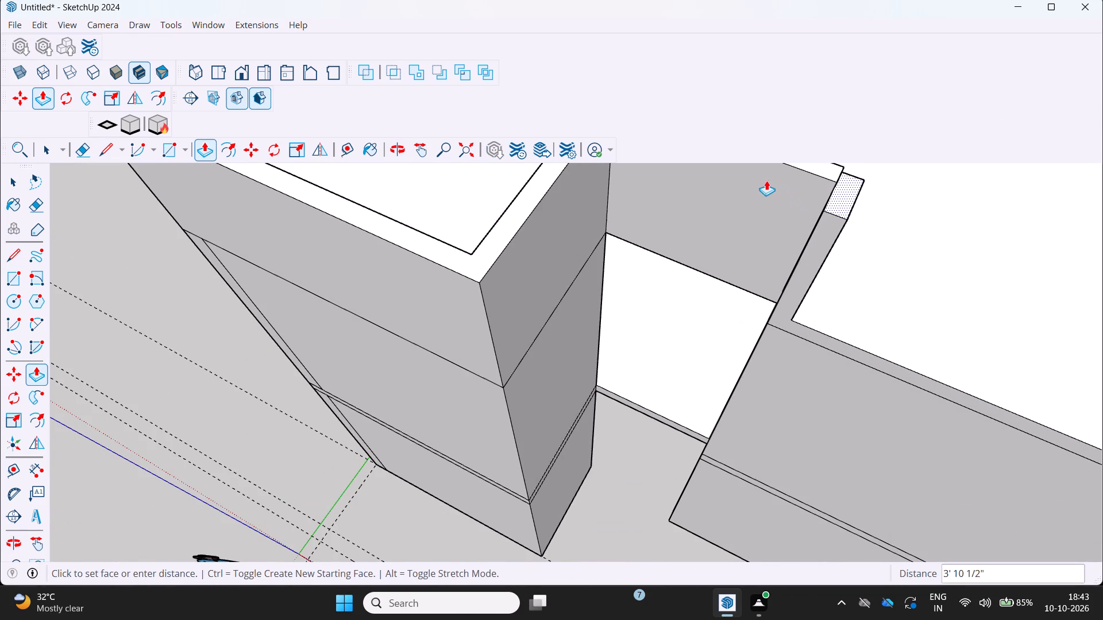
pyautogui.scroll(-5, 772, 187)
pyautogui.moveTo(769, 187); pyautogui.dragTo(709, 271, button='middle')
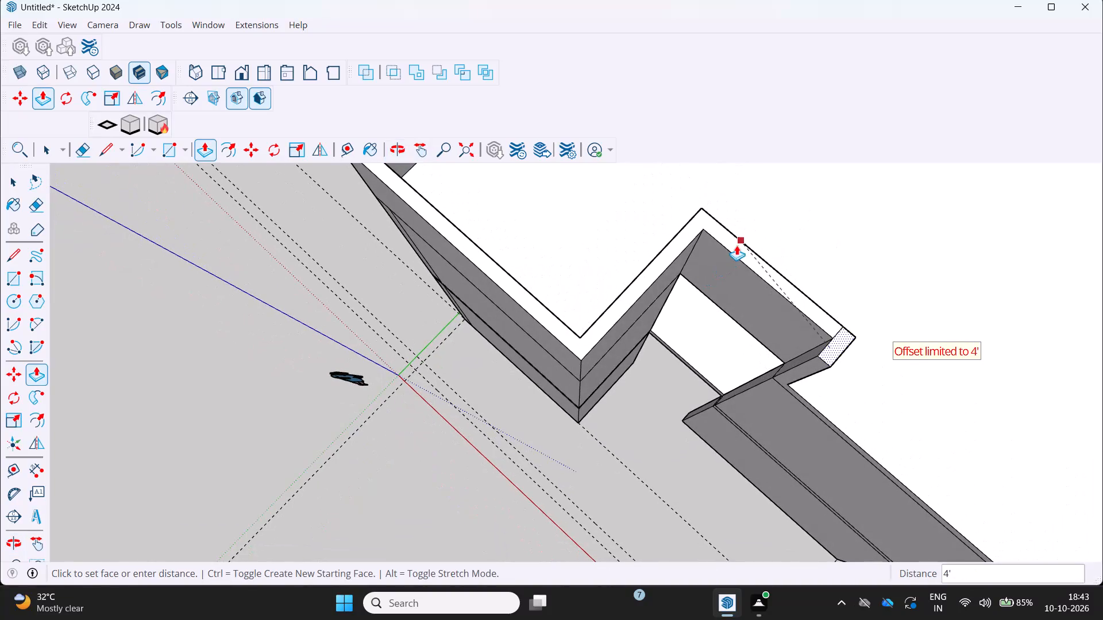
pyautogui.click(734, 251)
# Erase the vertical seam line on the end face where the raised strip joins the notch parapet.
pyautogui.scroll(-1, 817, 309)
pyautogui.moveTo(821, 311); pyautogui.dragTo(920, 279, button='middle')
pyautogui.scroll(-1, 931, 281)
pyautogui.moveTo(931, 282); pyautogui.dragTo(927, 249, button='middle')
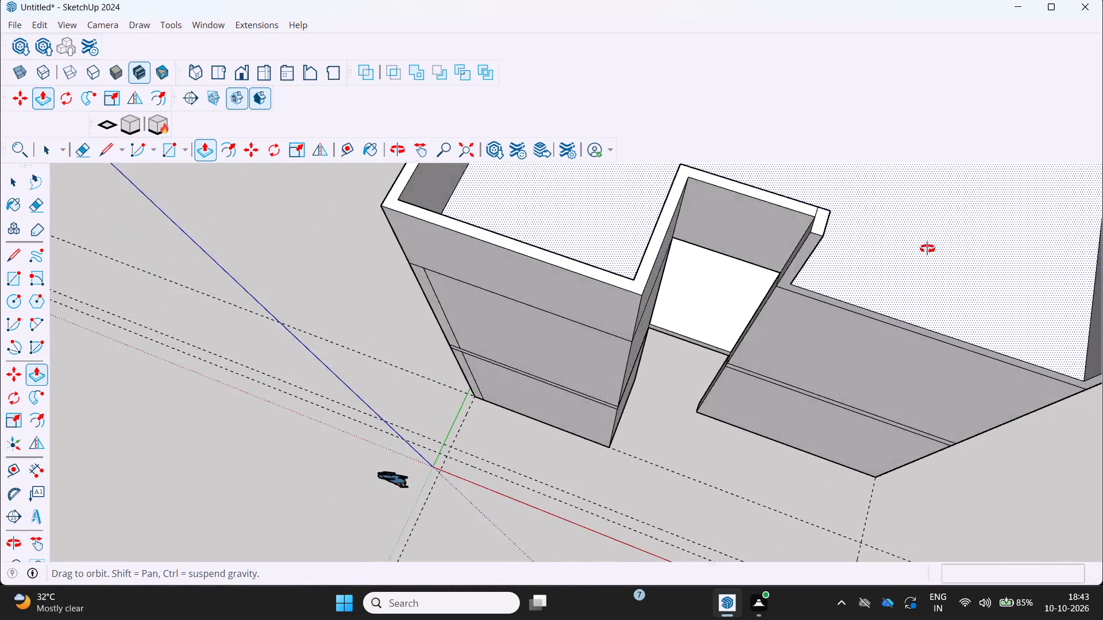
pyautogui.moveTo(927, 249); pyautogui.dragTo(924, 240, button='middle')
pyautogui.scroll(-4, 925, 241)
pyautogui.moveTo(909, 268); pyautogui.dragTo(798, 218, button='middle')
pyautogui.scroll(-1, 850, 328)
pyautogui.moveTo(869, 350); pyautogui.dragTo(838, 230, button='middle')
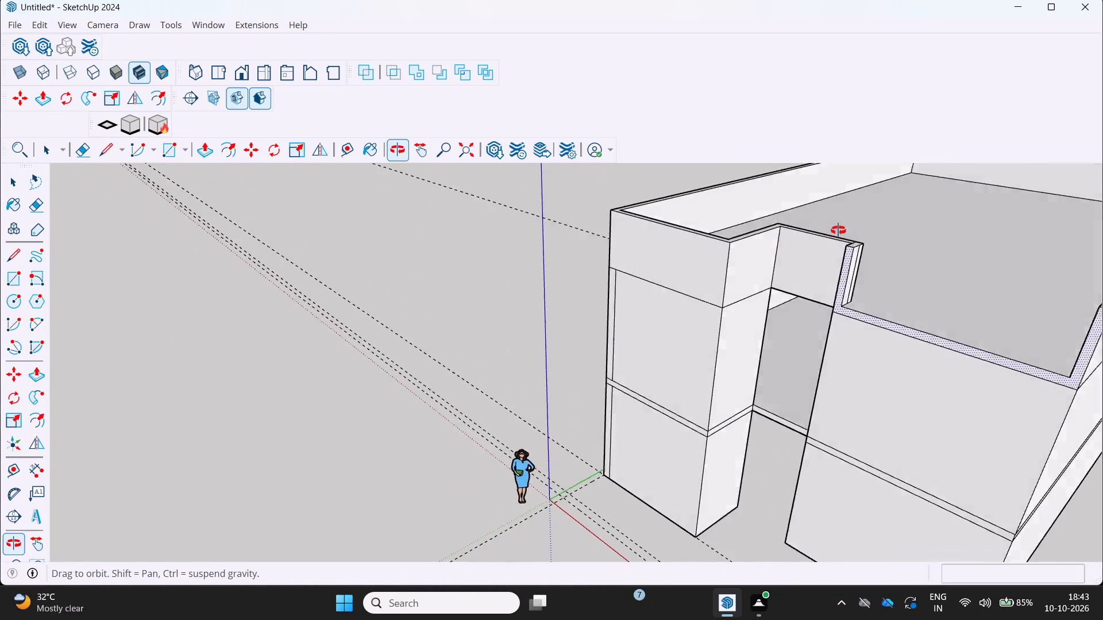
pyautogui.moveTo(838, 230); pyautogui.dragTo(790, 217, button='middle')
pyautogui.scroll(3, 961, 296)
pyautogui.moveTo(940, 294); pyautogui.dragTo(870, 286, button='middle')
pyautogui.scroll(2, 804, 303)
pyautogui.press('space')
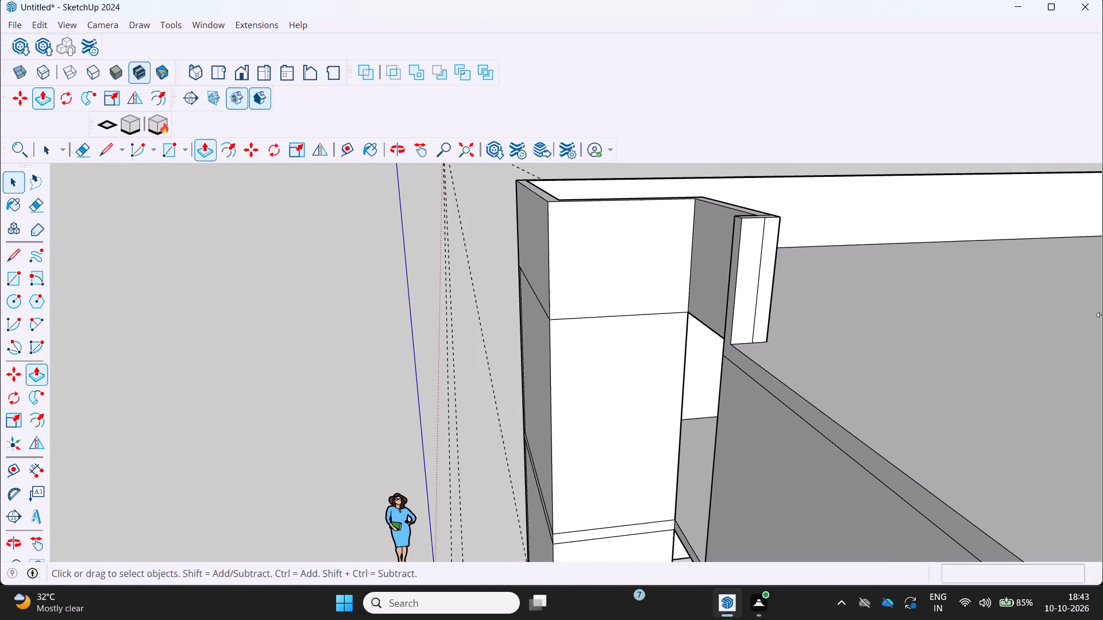
pyautogui.press('space')
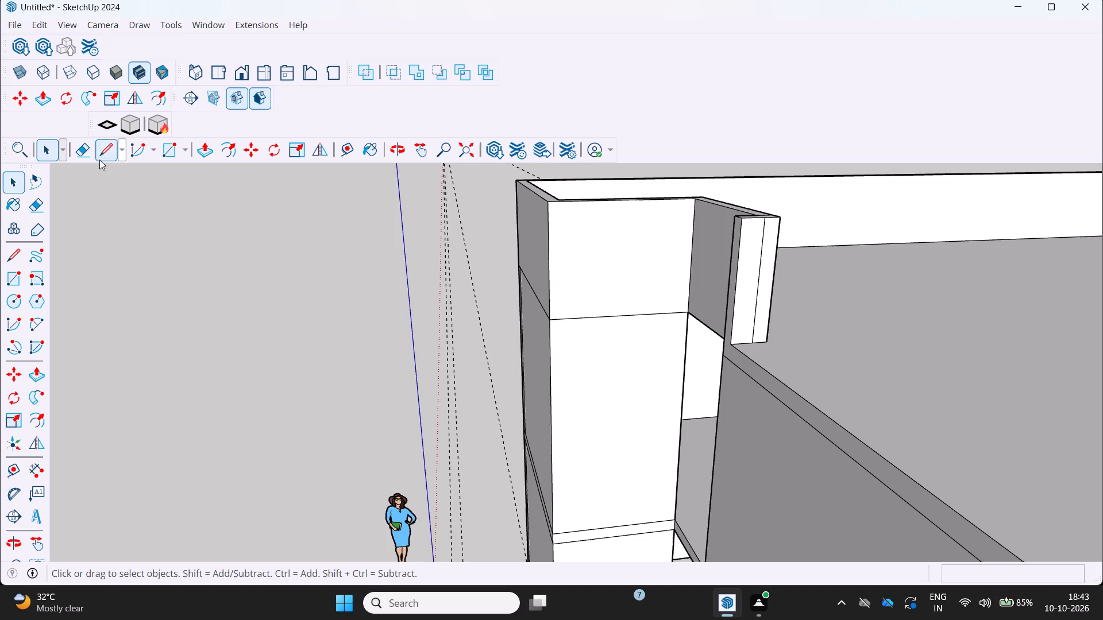
pyautogui.moveTo(78, 143); pyautogui.dragTo(87, 150)
pyautogui.scroll(2, 513, 290)
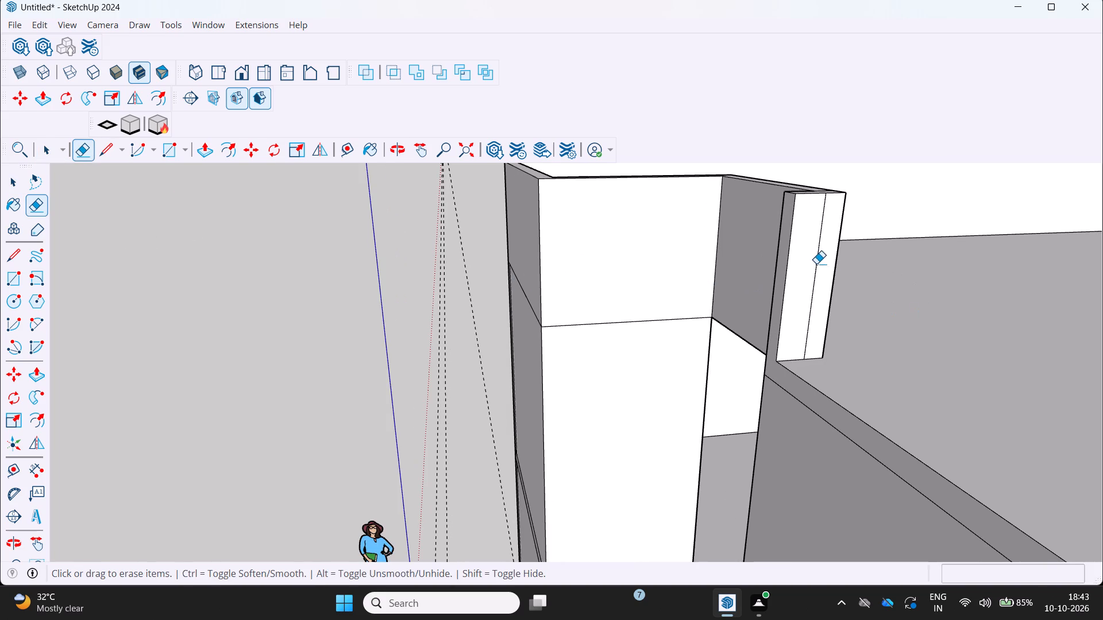
pyautogui.click(816, 265)
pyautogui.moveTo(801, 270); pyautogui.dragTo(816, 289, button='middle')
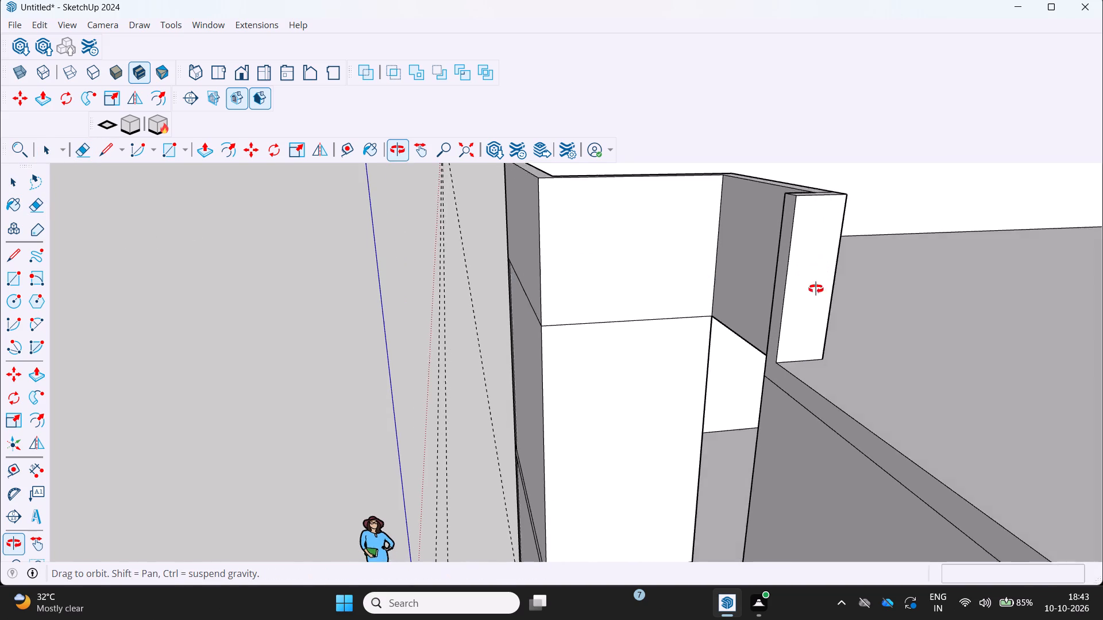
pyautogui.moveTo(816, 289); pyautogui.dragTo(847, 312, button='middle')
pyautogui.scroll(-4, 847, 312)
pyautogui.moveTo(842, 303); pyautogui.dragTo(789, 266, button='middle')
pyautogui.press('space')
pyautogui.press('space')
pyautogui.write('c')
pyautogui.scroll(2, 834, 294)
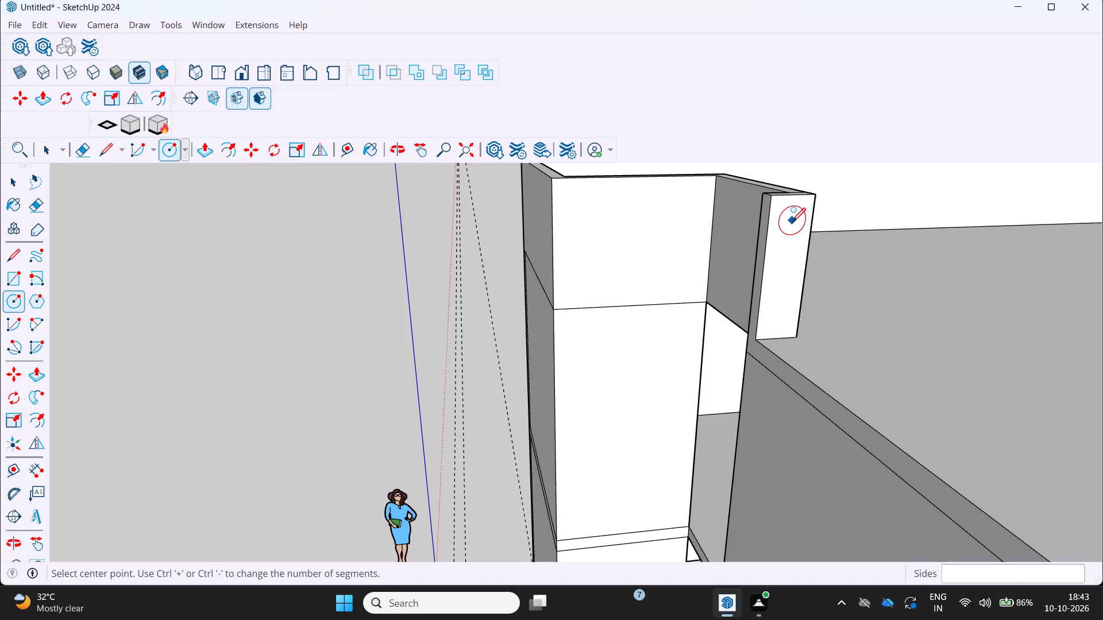
# Draw a square of about 4 3/4" near the top of the notch parapet's free end face.
pyautogui.press('Escape')
pyautogui.press('r')
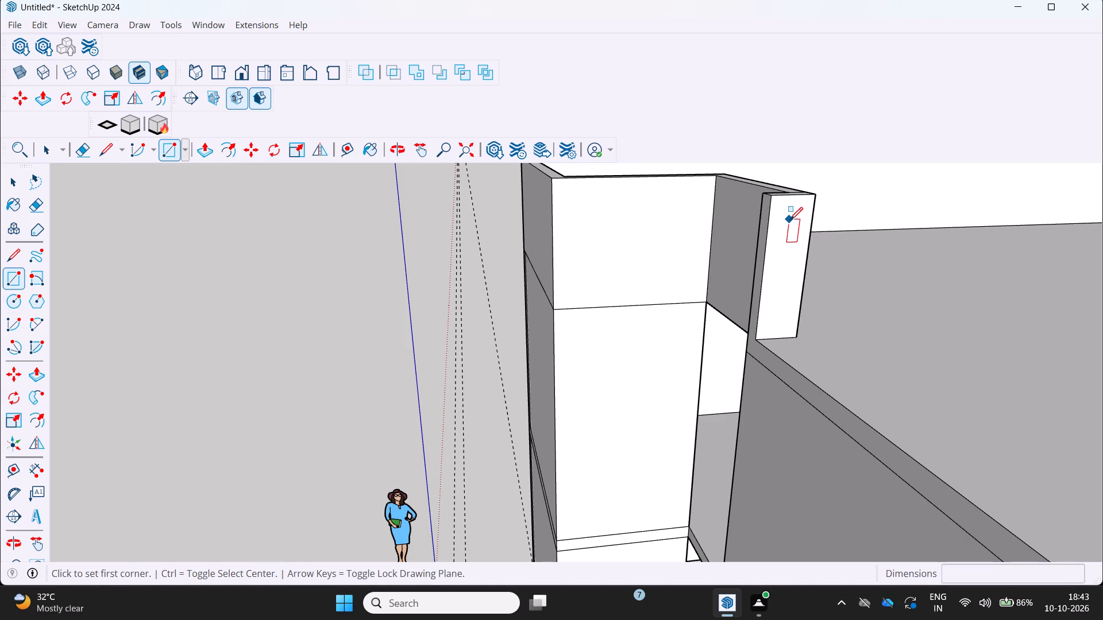
pyautogui.click(789, 210)
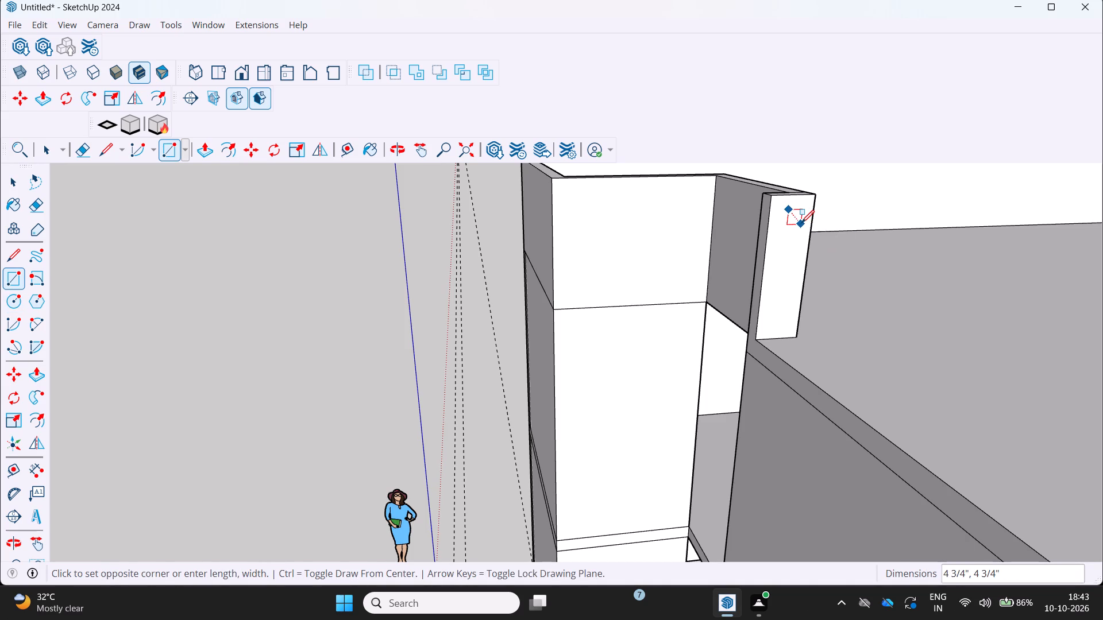
pyautogui.click(801, 222)
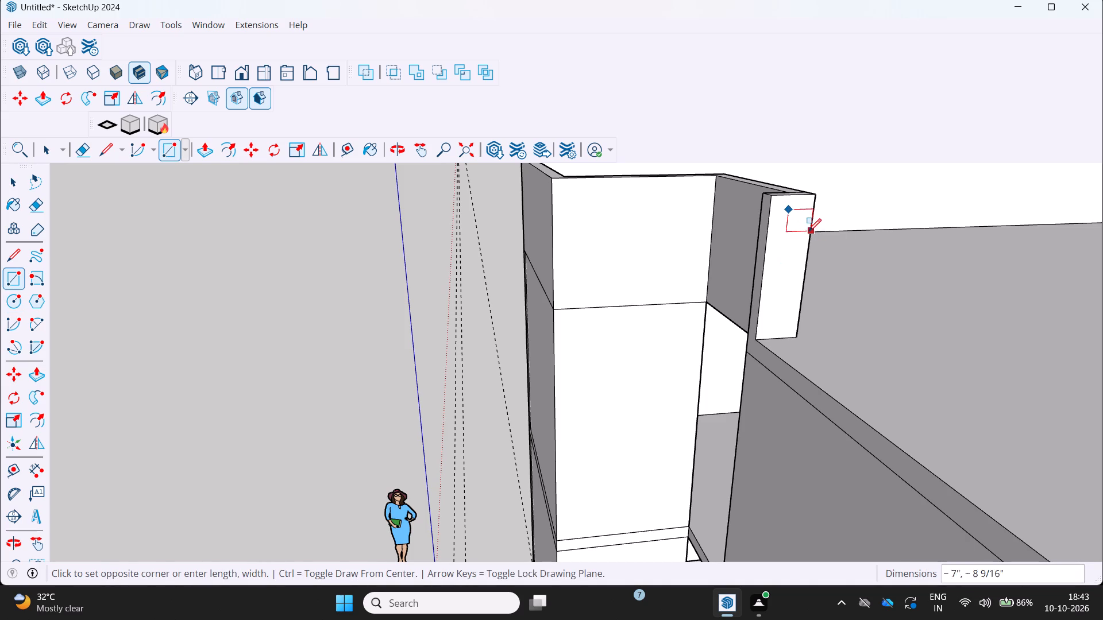
pyautogui.click(799, 223)
pyautogui.moveTo(778, 259); pyautogui.dragTo(784, 262, button='middle')
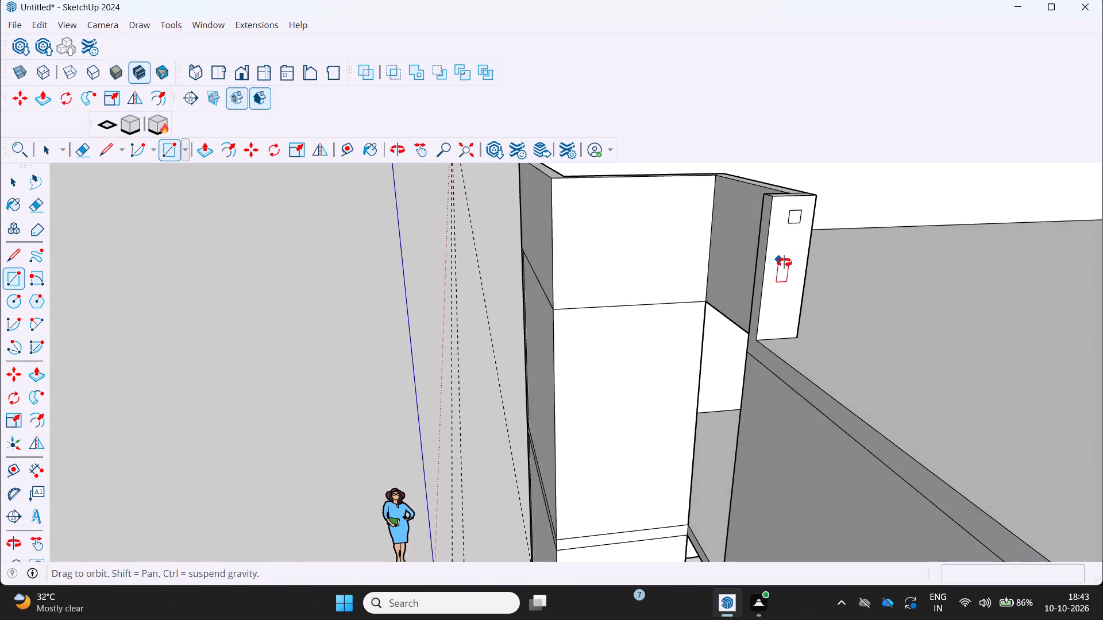
pyautogui.moveTo(784, 262); pyautogui.dragTo(785, 263, button='middle')
pyautogui.press('space')
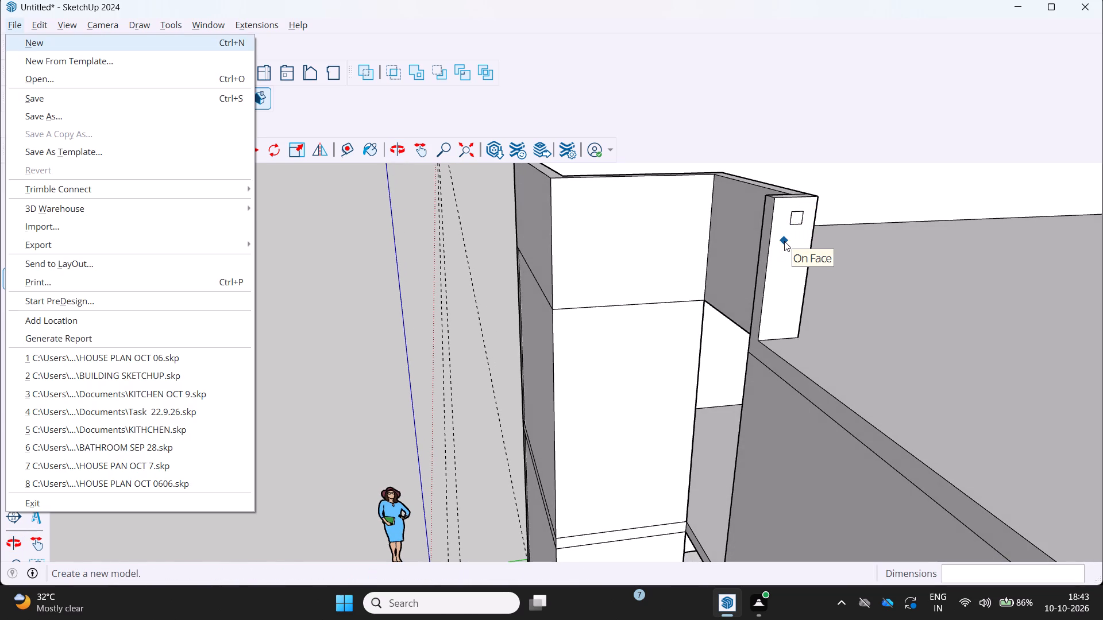
pyautogui.press('space')
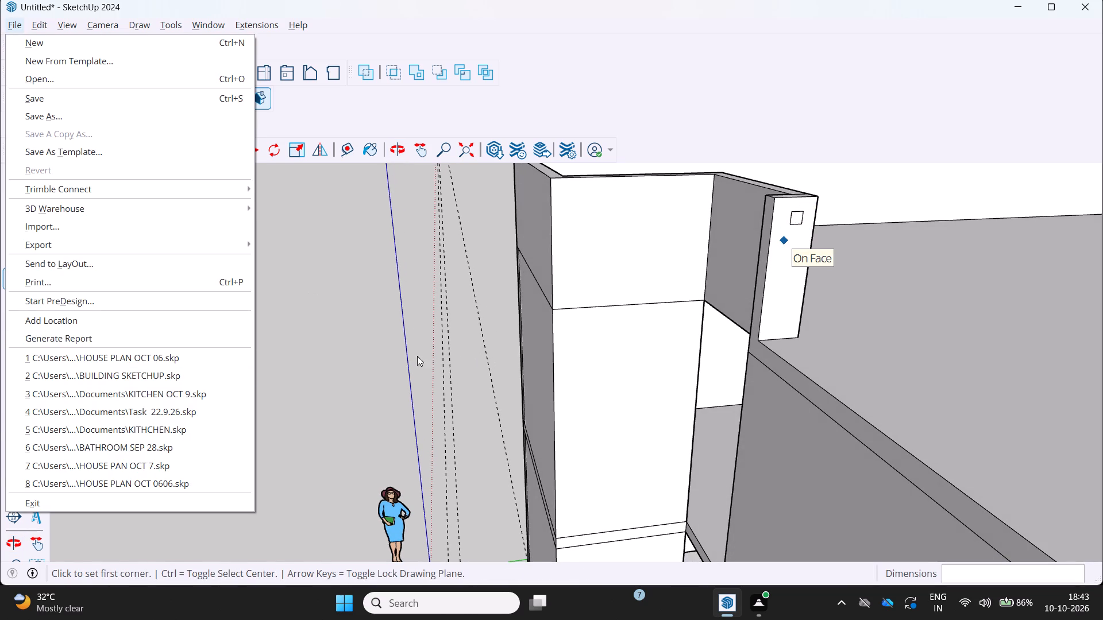
pyautogui.click(387, 367)
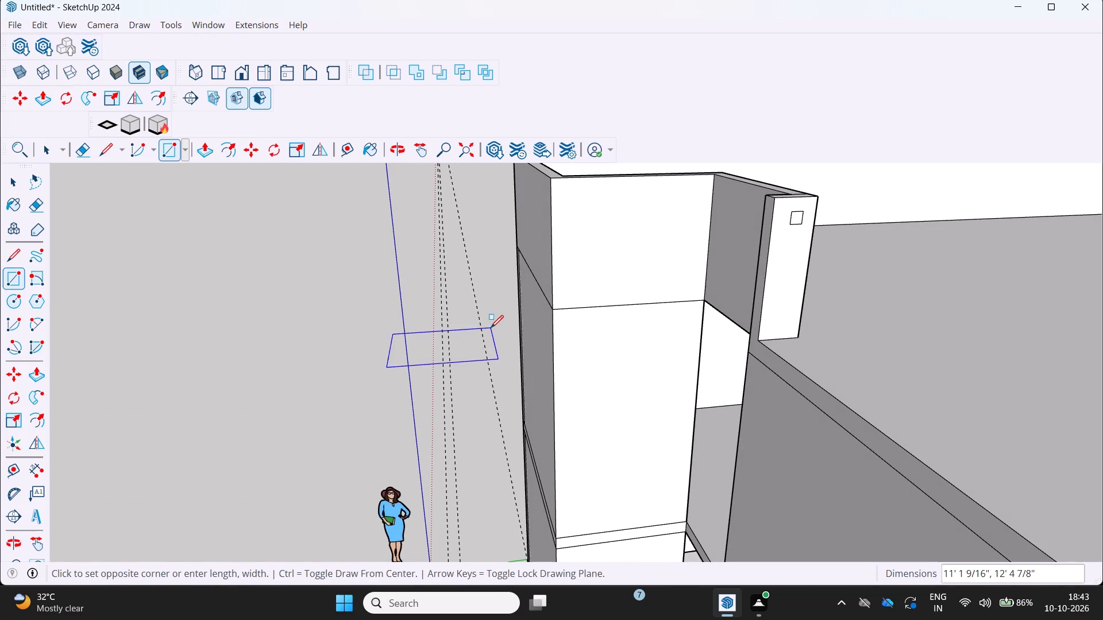
pyautogui.press('Escape')
pyautogui.scroll(2, 882, 279)
pyautogui.press('space')
pyautogui.press('space')
pyautogui.press('space')
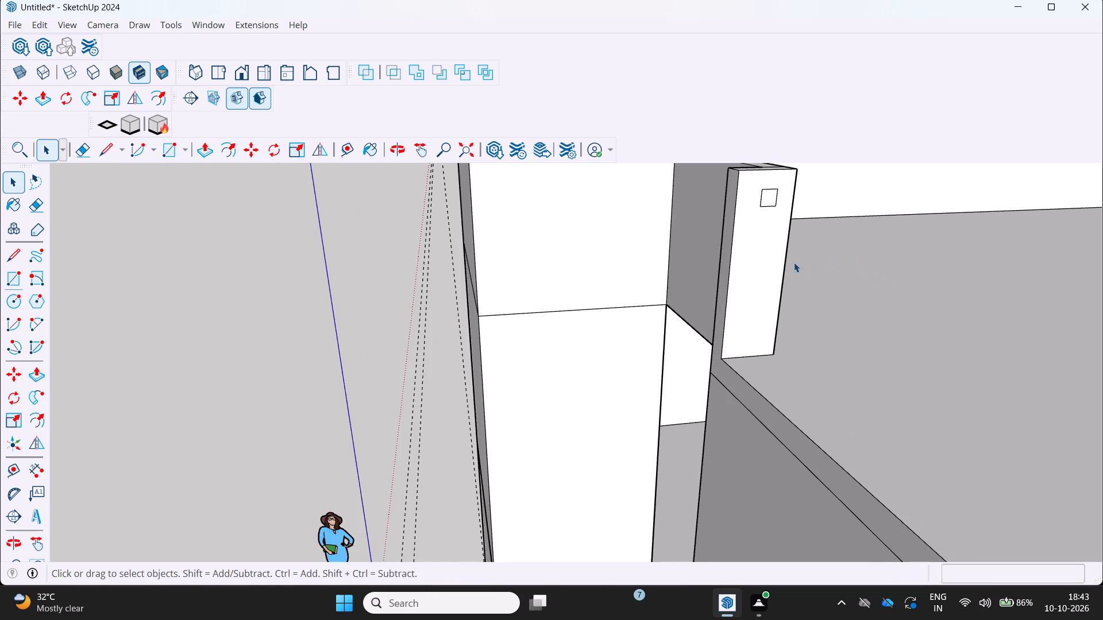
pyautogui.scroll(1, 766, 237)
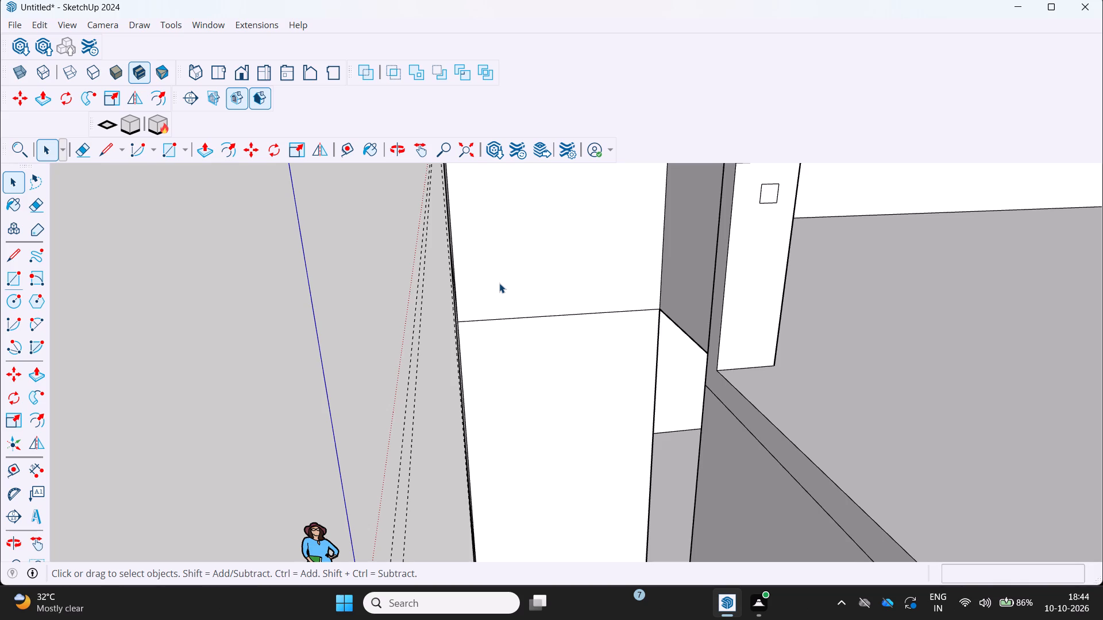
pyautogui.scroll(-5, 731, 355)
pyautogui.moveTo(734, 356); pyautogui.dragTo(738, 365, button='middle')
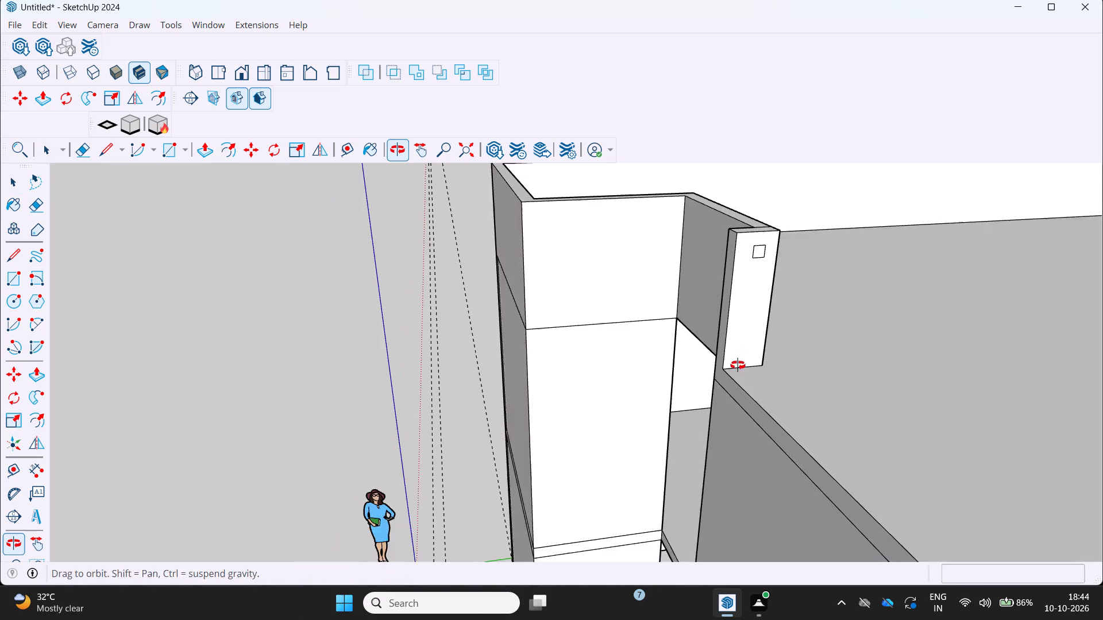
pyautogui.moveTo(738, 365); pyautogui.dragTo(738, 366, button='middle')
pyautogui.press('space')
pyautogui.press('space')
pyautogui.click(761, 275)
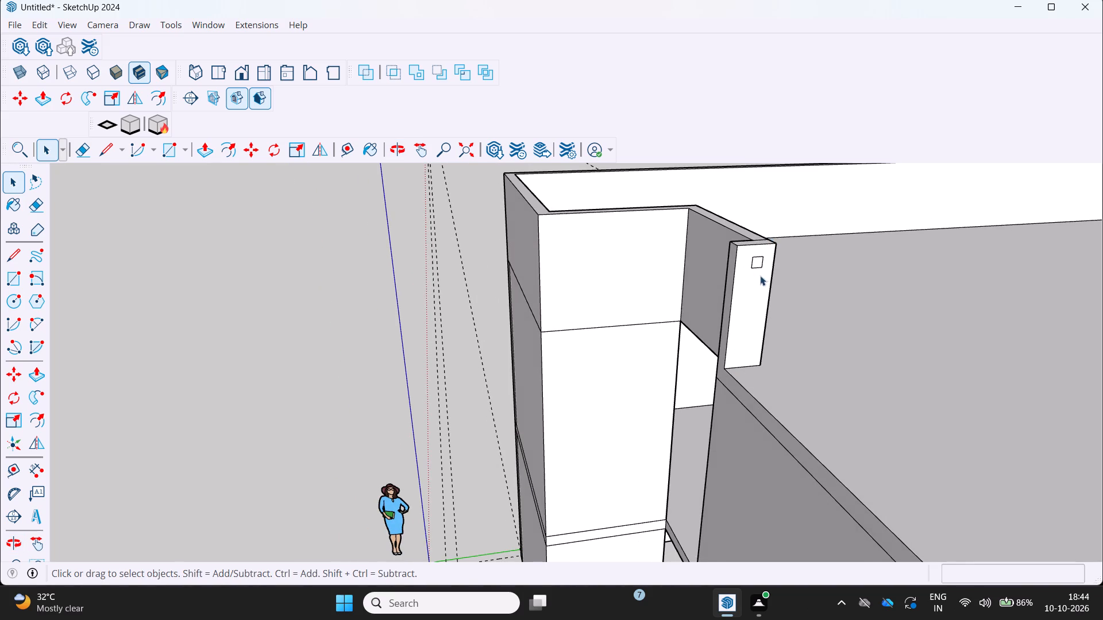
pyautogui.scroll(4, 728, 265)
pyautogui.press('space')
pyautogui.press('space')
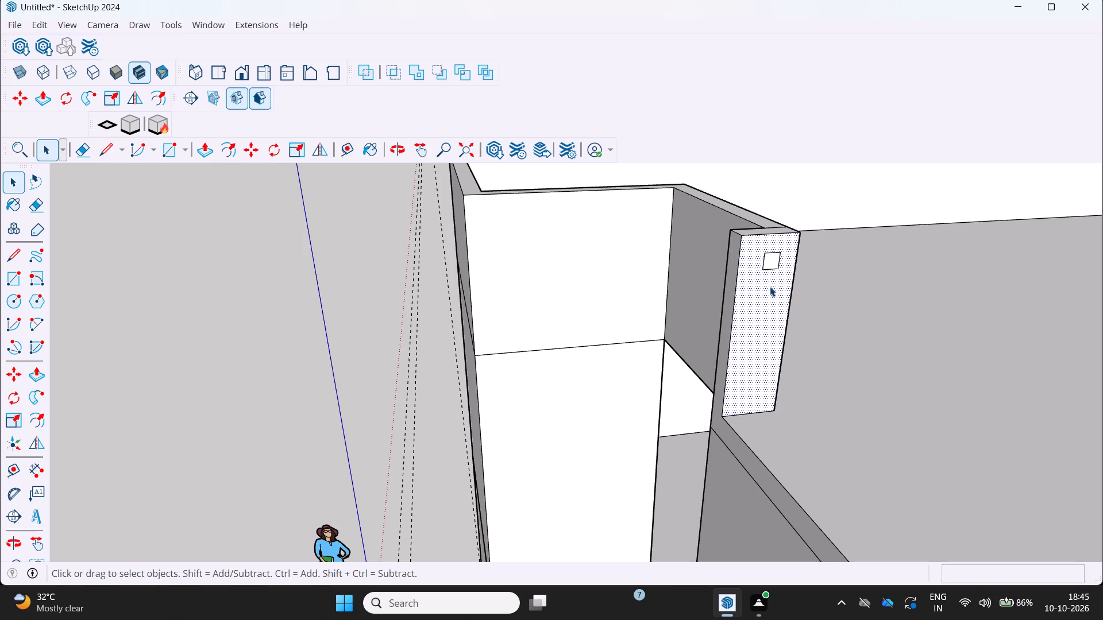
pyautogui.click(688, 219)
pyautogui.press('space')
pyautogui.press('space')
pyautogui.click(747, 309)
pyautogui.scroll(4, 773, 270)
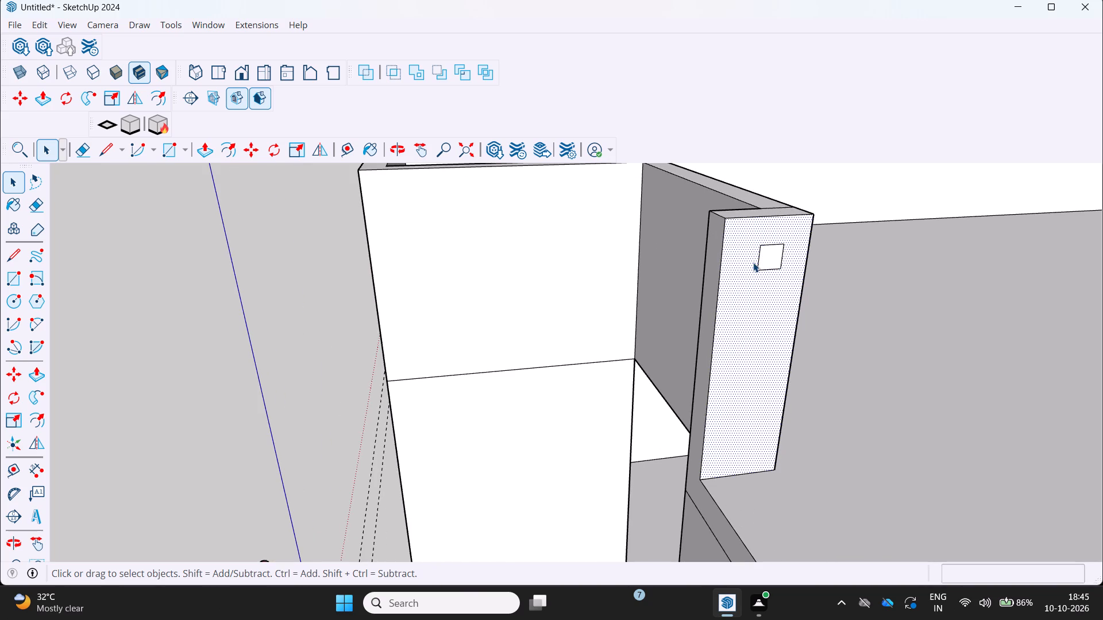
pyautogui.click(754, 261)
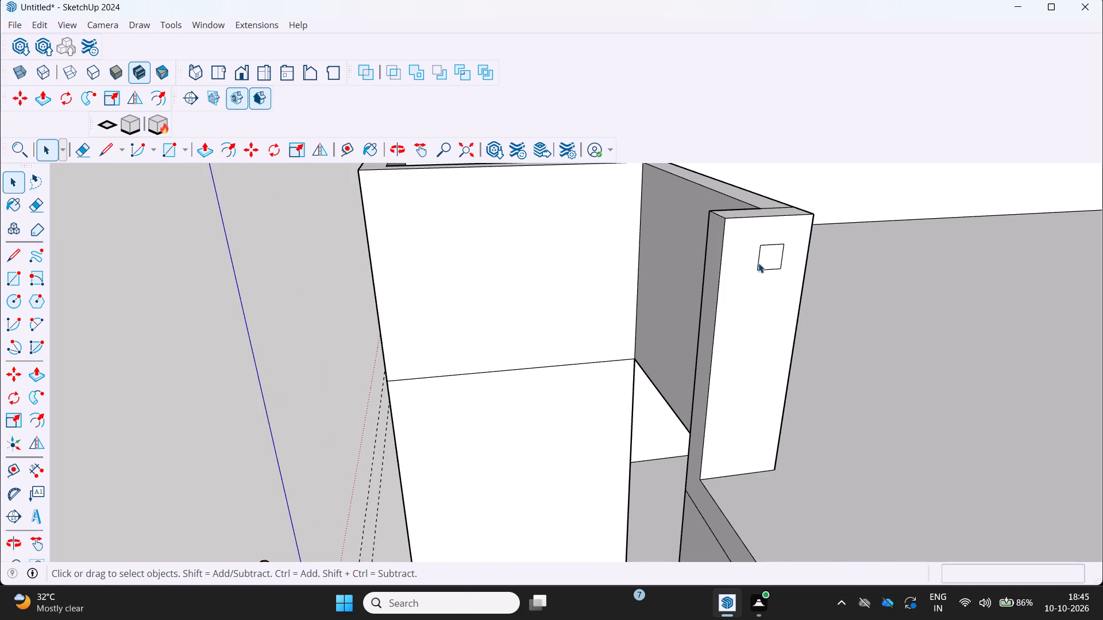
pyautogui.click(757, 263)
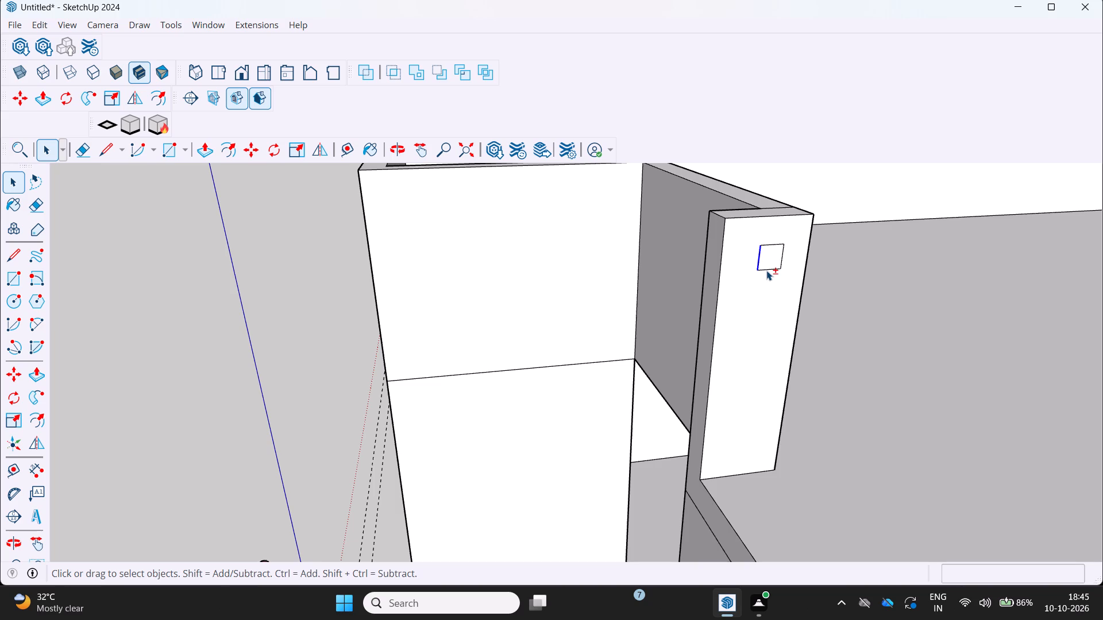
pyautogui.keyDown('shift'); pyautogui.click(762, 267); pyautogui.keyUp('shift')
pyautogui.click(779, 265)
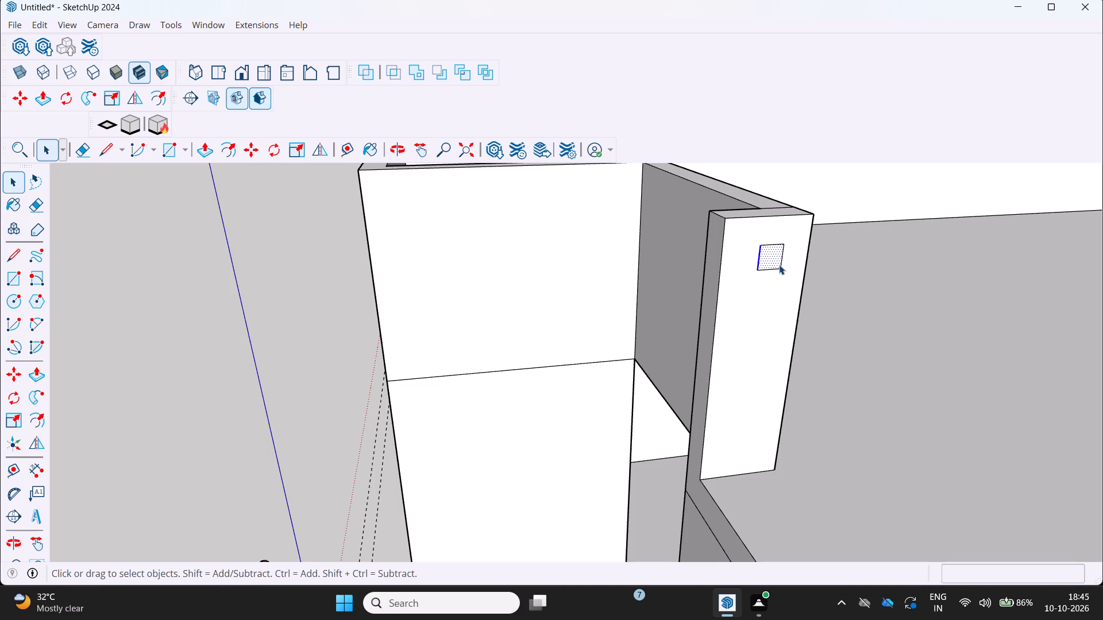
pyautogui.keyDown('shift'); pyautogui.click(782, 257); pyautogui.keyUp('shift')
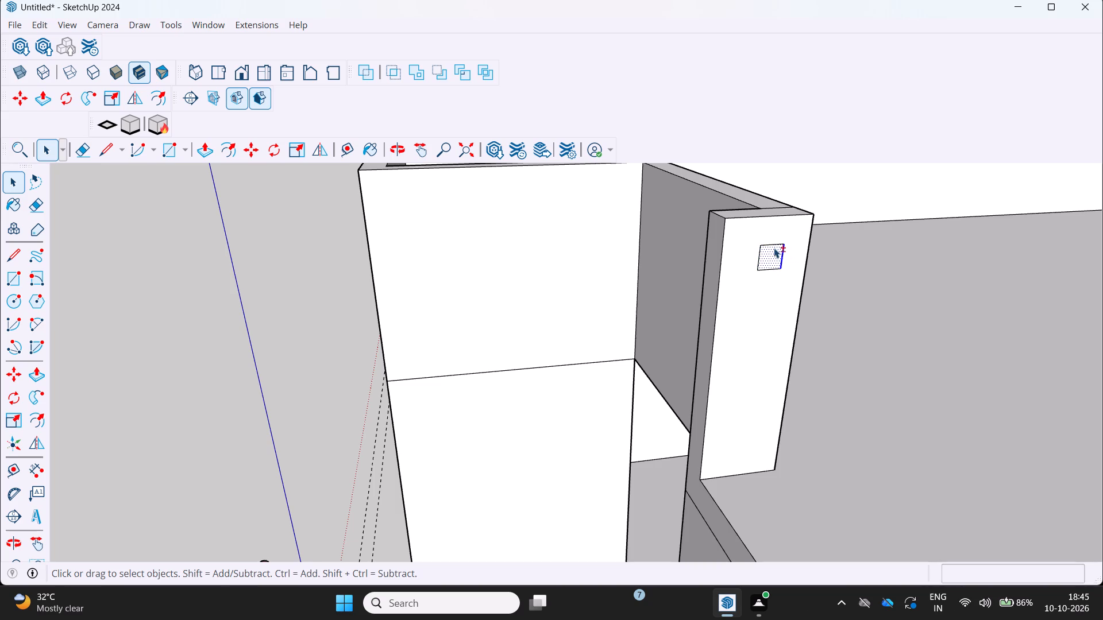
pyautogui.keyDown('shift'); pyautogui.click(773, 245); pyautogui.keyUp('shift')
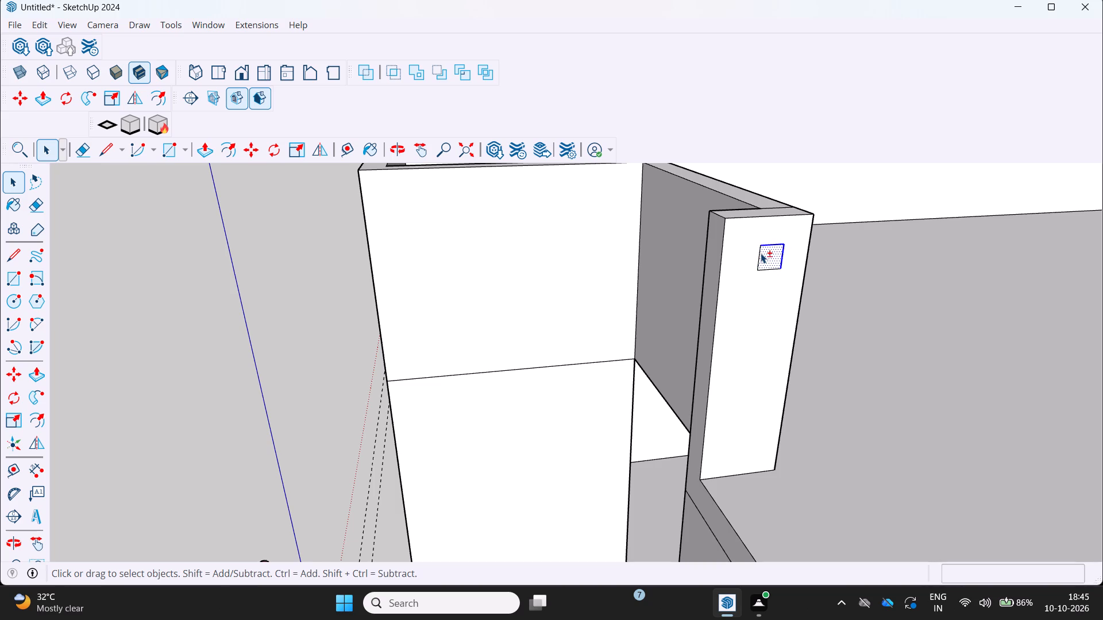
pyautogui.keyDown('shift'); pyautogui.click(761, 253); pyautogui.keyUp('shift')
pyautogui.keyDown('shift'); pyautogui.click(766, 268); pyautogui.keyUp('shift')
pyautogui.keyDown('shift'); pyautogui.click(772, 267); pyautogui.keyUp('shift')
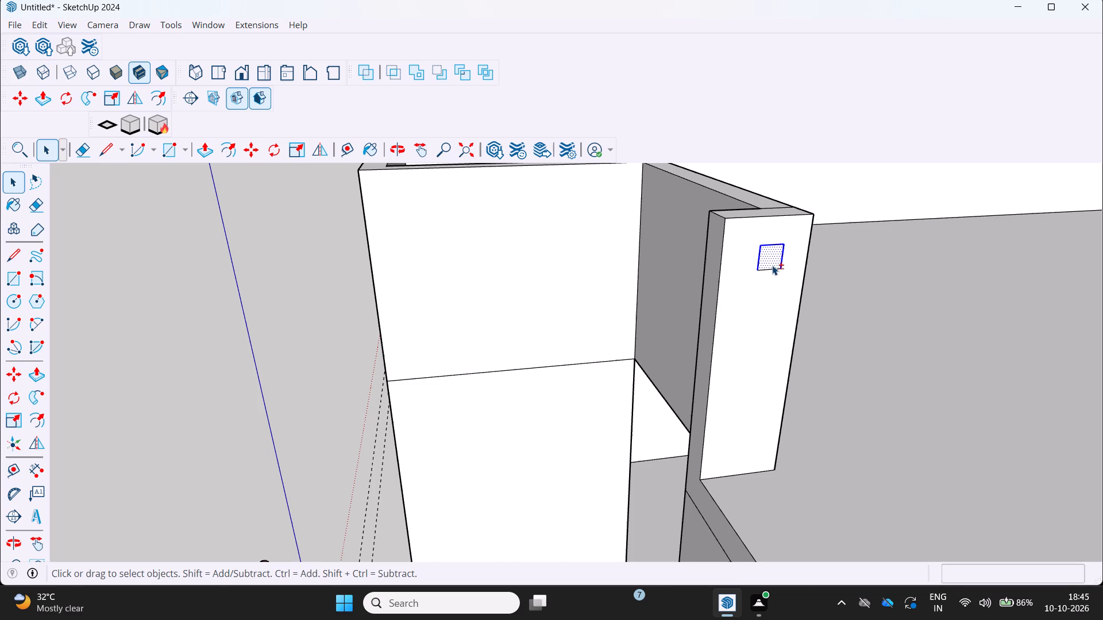
# Copy the small square's four edges three times straight down the parapet's end face, about 11" apart, making a column of four squares.
pyautogui.scroll(3, 760, 271)
pyautogui.click(778, 266)
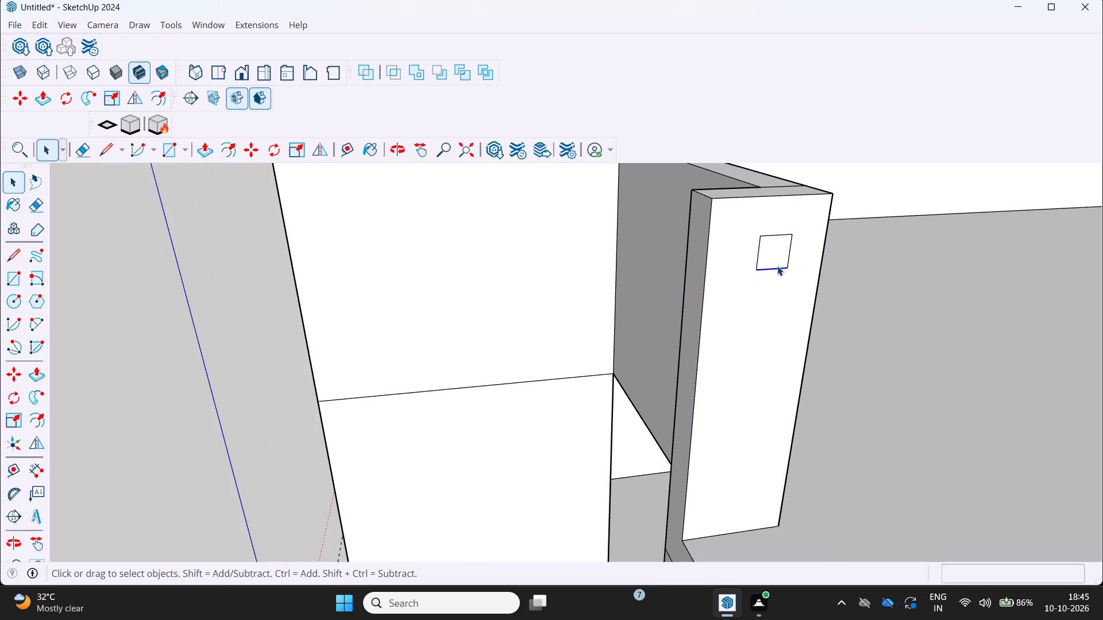
pyautogui.keyDown('shift'); pyautogui.click(759, 248); pyautogui.keyUp('shift')
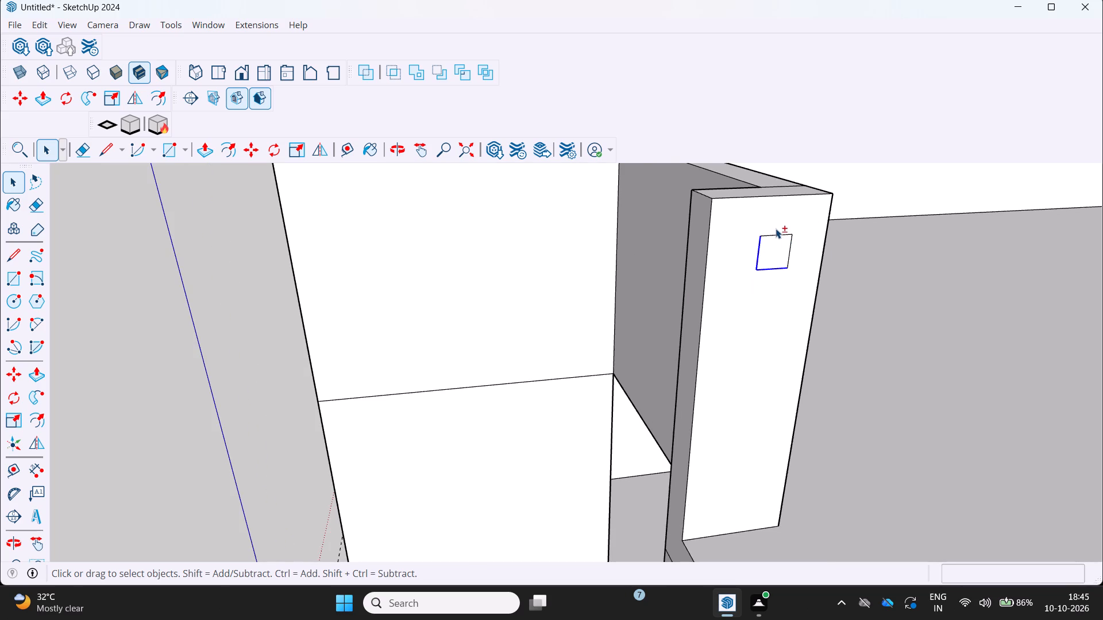
pyautogui.keyDown('shift'); pyautogui.click(777, 234); pyautogui.keyUp('shift')
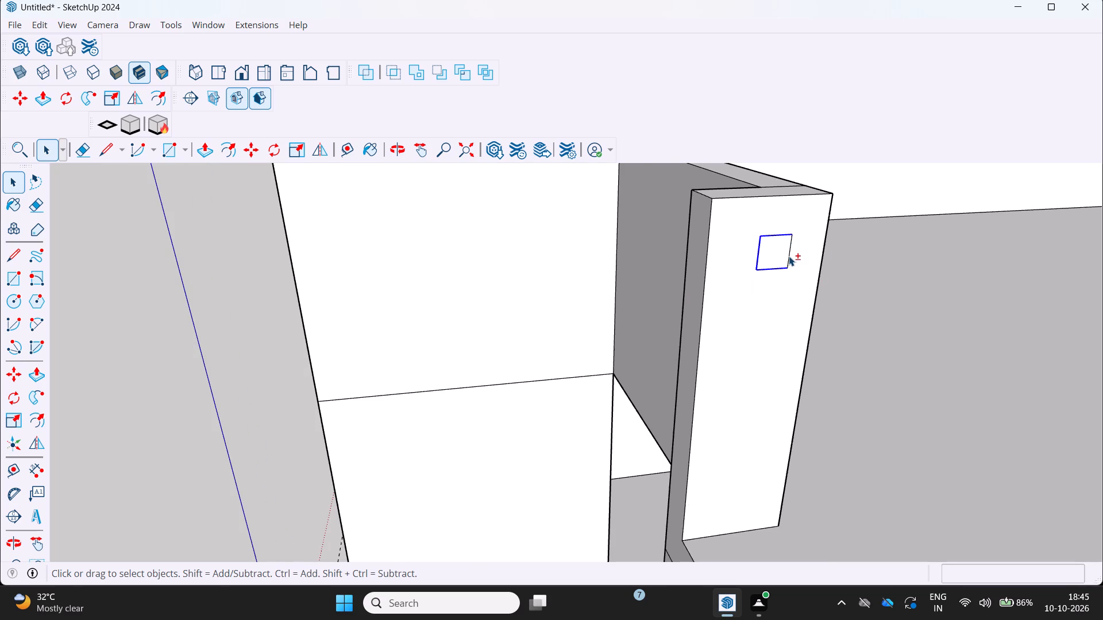
pyautogui.keyDown('shift'); pyautogui.click(789, 256); pyautogui.keyUp('shift')
pyautogui.press('m')
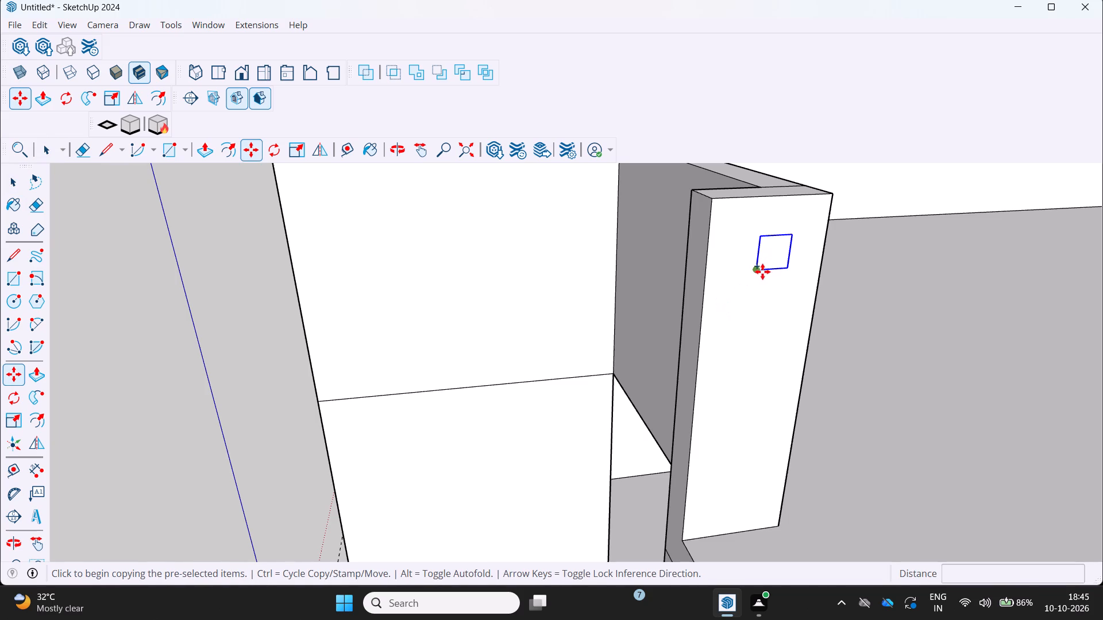
pyautogui.click(762, 272)
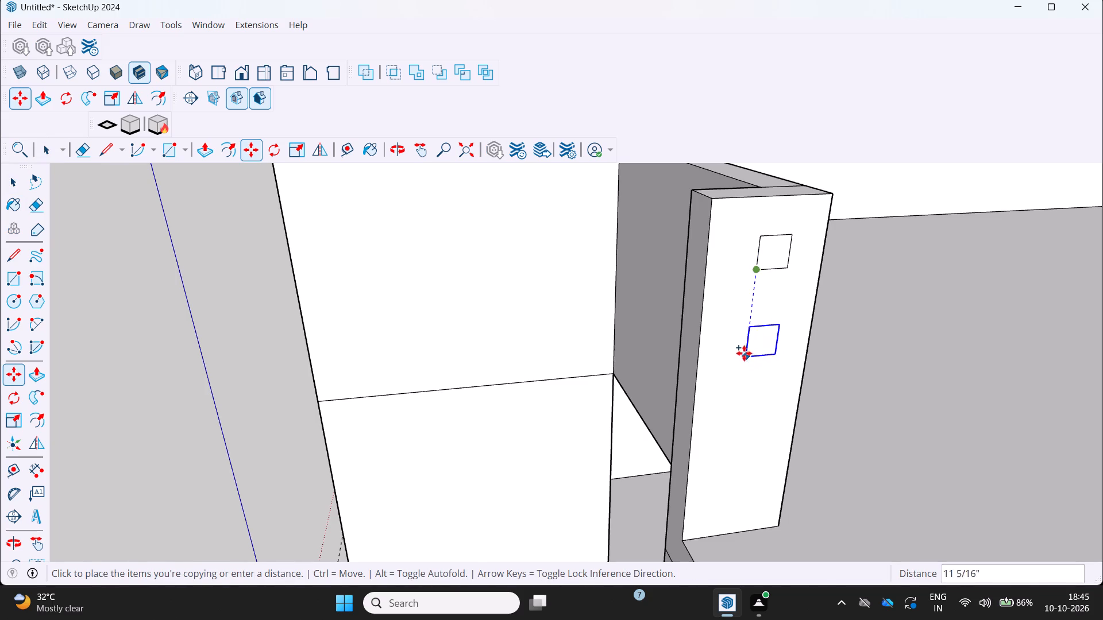
pyautogui.click(743, 352)
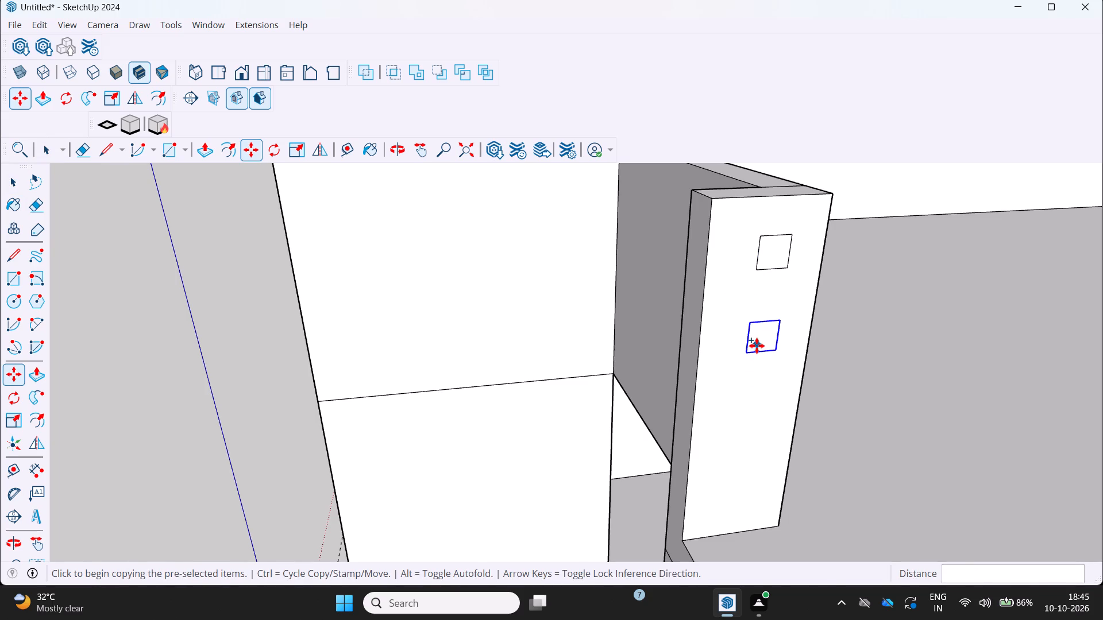
pyautogui.click(748, 353)
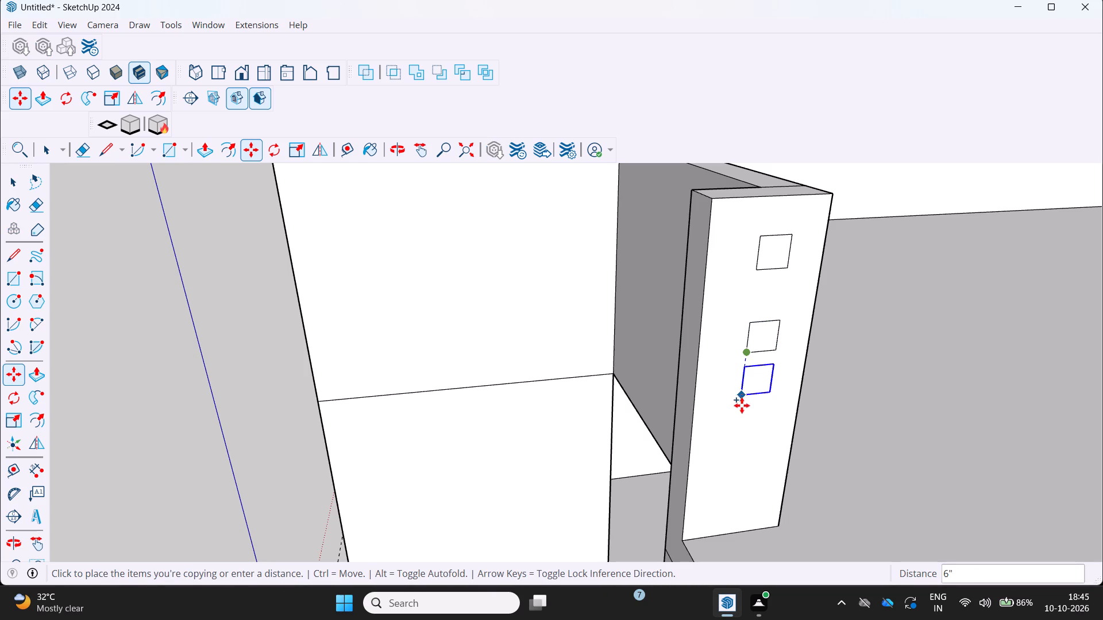
pyautogui.click(743, 432)
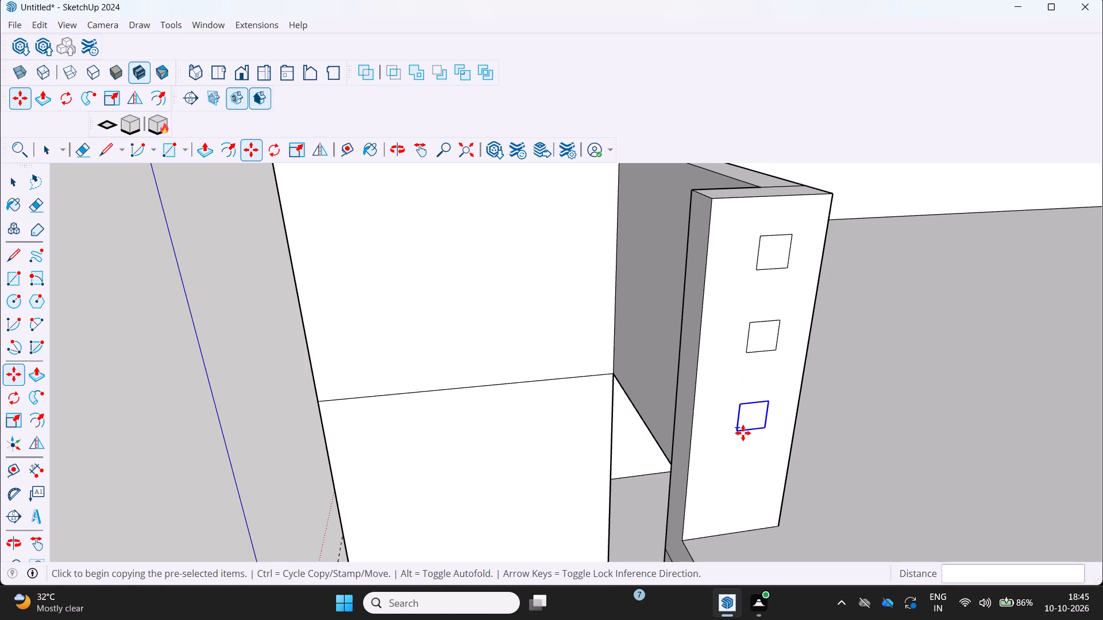
pyautogui.click(735, 431)
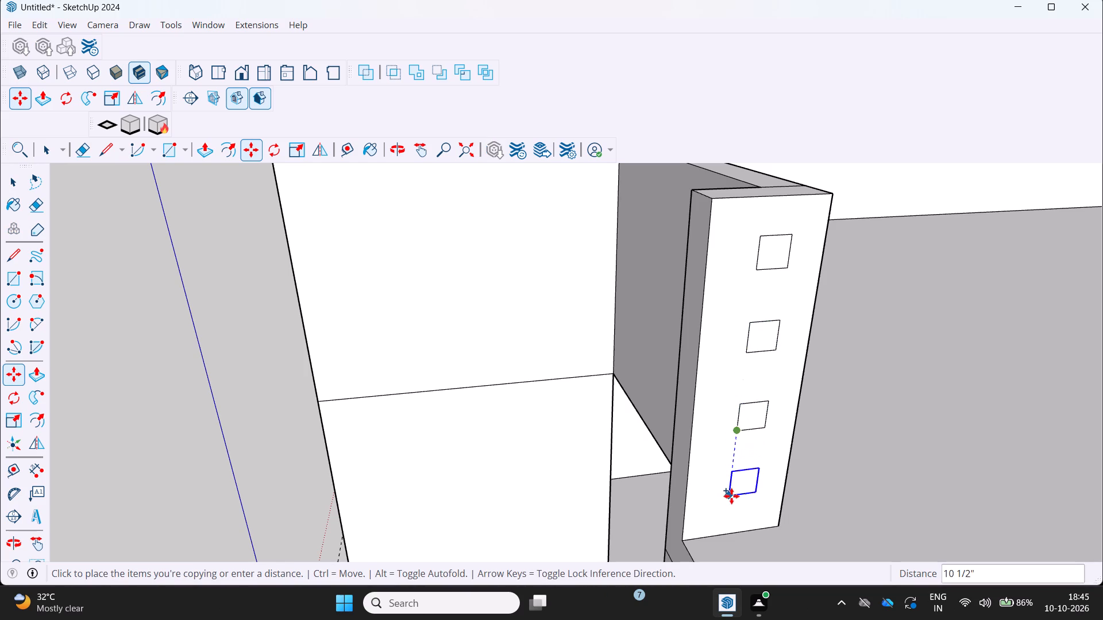
pyautogui.click(731, 498)
# Push/Pull the top square on the parapet's end face about 13' 1/2" across the open roof edge to the opposite parapet.
pyautogui.scroll(-4, 795, 466)
pyautogui.moveTo(806, 468); pyautogui.dragTo(884, 470, button='middle')
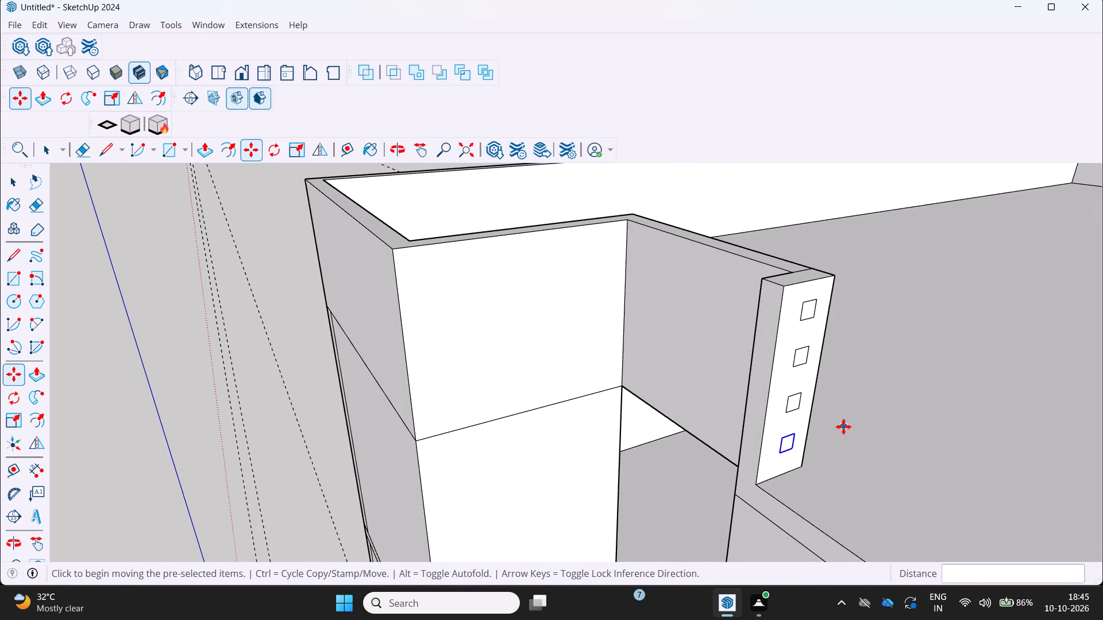
pyautogui.press('space')
pyautogui.press('space')
pyautogui.press('p')
pyautogui.scroll(2, 811, 309)
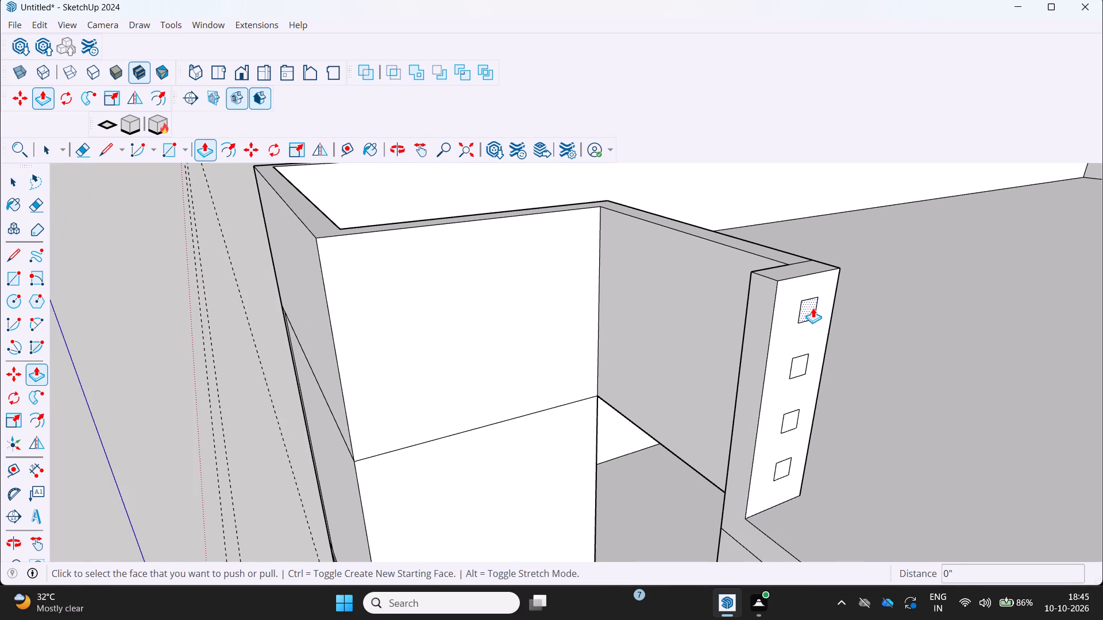
pyautogui.click(813, 308)
pyautogui.scroll(-7, 902, 443)
pyautogui.moveTo(900, 433); pyautogui.dragTo(1063, 454, button='middle')
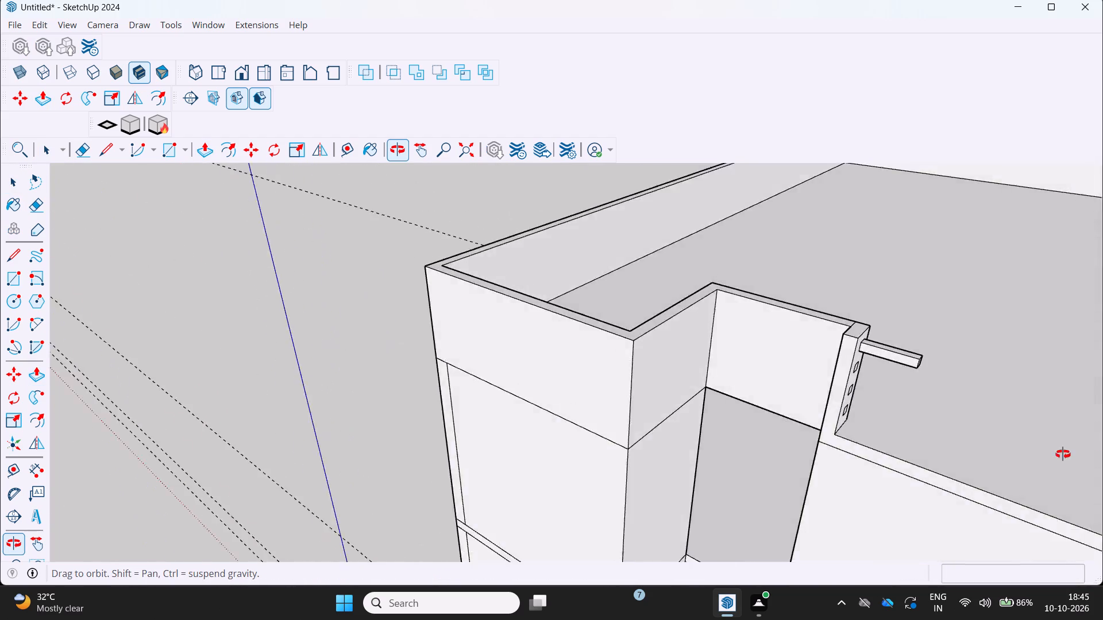
pyautogui.moveTo(1063, 454); pyautogui.dragTo(1102, 414, button='middle')
pyautogui.scroll(-8, 1047, 371)
pyautogui.moveTo(1005, 356); pyautogui.dragTo(981, 331, button='middle')
pyautogui.middleClick(981, 331)
pyautogui.scroll(-4, 982, 331)
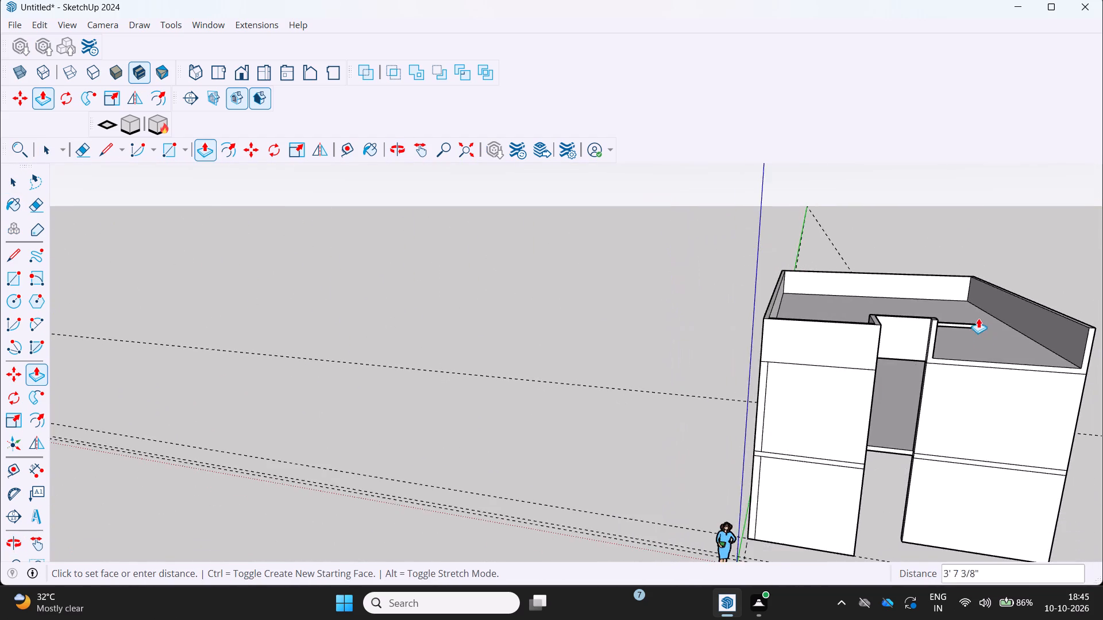
pyautogui.scroll(-3, 978, 318)
pyautogui.scroll(5, 1031, 377)
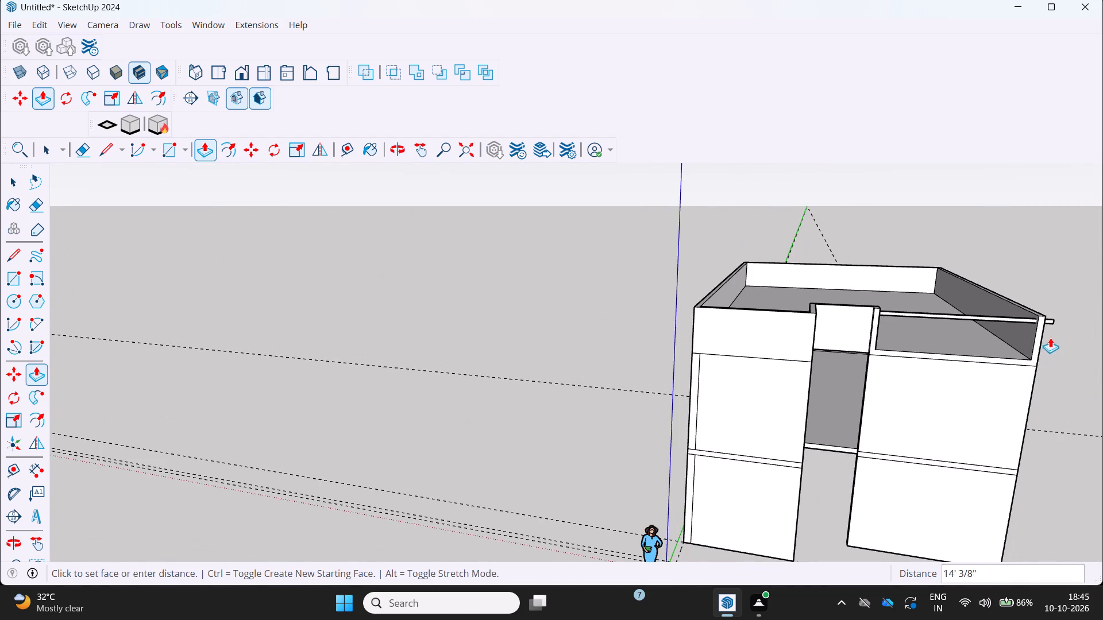
pyautogui.scroll(5, 1028, 335)
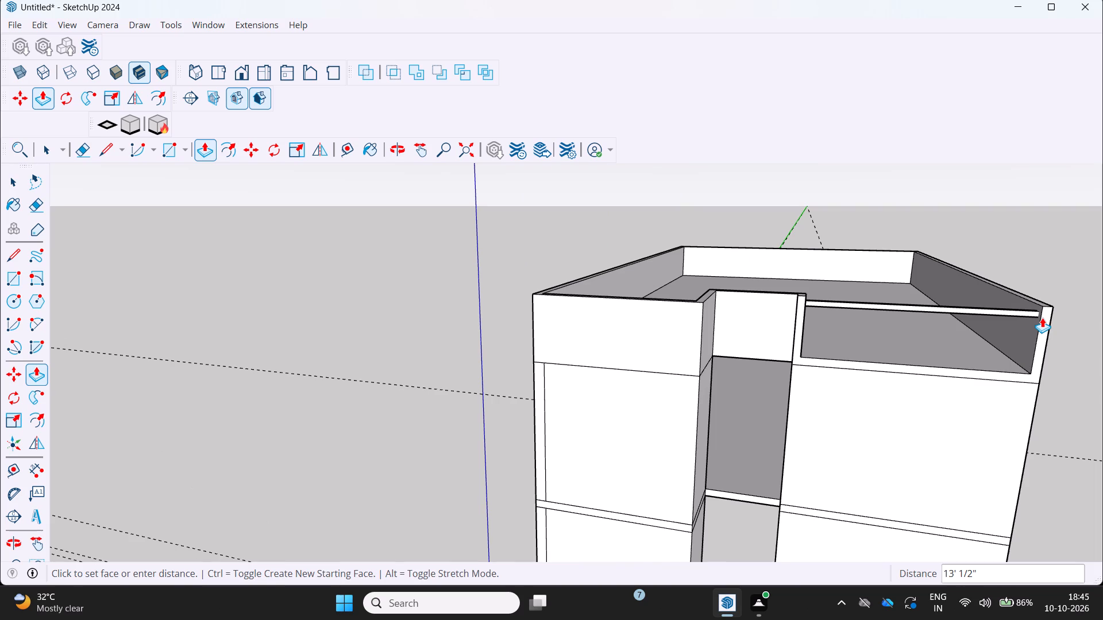
pyautogui.click(1042, 317)
# Push/Pull the second square from the top 12' 9" across the open edge to the opposite parapet.
pyautogui.moveTo(882, 345); pyautogui.dragTo(822, 329, button='middle')
pyautogui.scroll(2, 803, 329)
pyautogui.moveTo(807, 319); pyautogui.dragTo(800, 317, button='middle')
pyautogui.scroll(1, 807, 319)
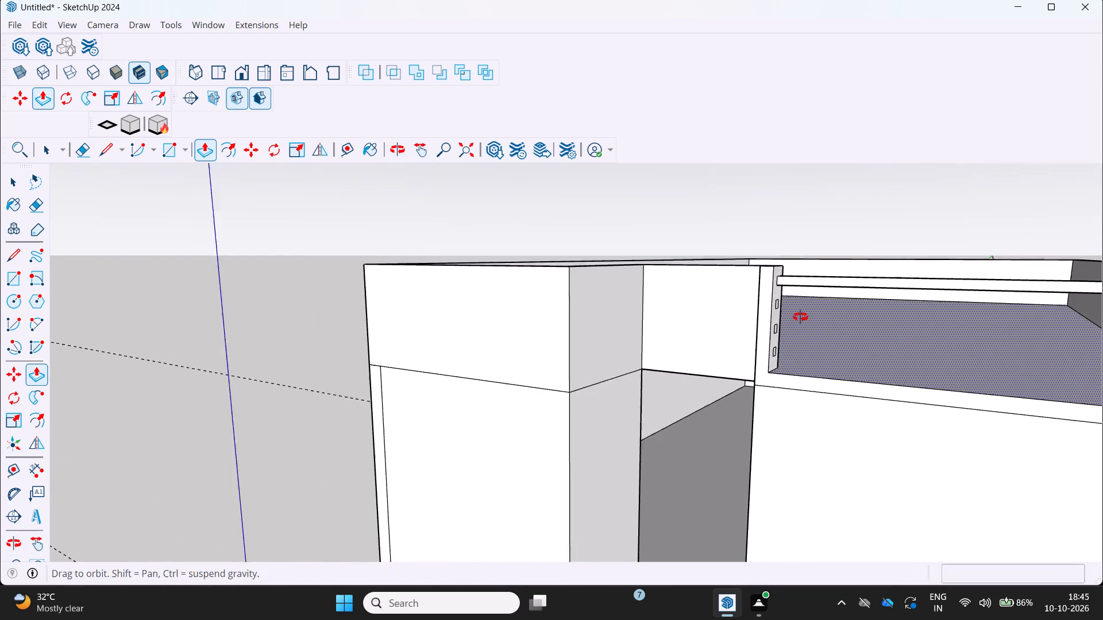
pyautogui.moveTo(800, 317); pyautogui.dragTo(749, 307, button='middle')
pyautogui.scroll(6, 716, 301)
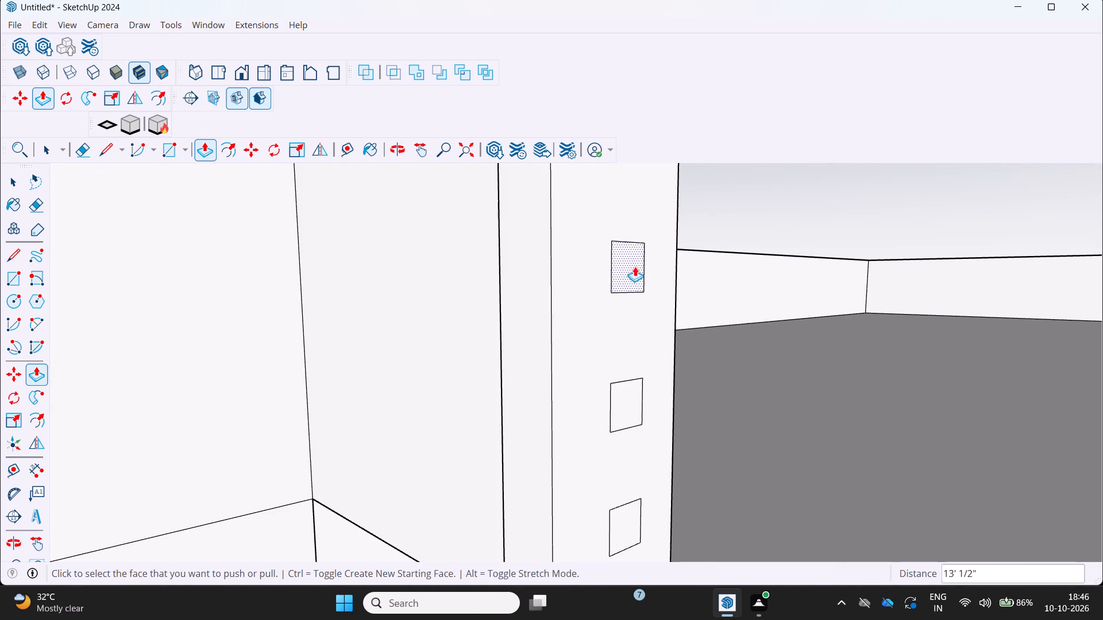
pyautogui.click(636, 260)
pyautogui.scroll(-17, 692, 283)
pyautogui.middleClick(697, 282)
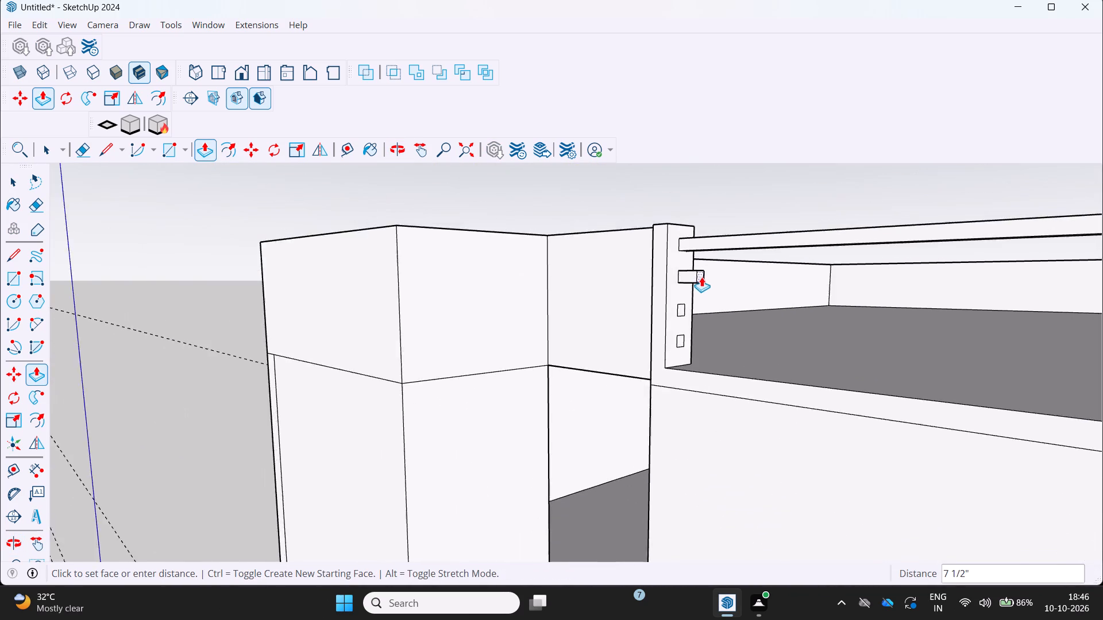
pyautogui.scroll(-5, 701, 277)
pyautogui.moveTo(698, 271); pyautogui.dragTo(750, 315, button='middle')
pyautogui.scroll(-1, 753, 315)
pyautogui.scroll(3, 934, 312)
pyautogui.moveTo(948, 312); pyautogui.dragTo(1023, 326, button='middle')
pyautogui.middleClick(1024, 325)
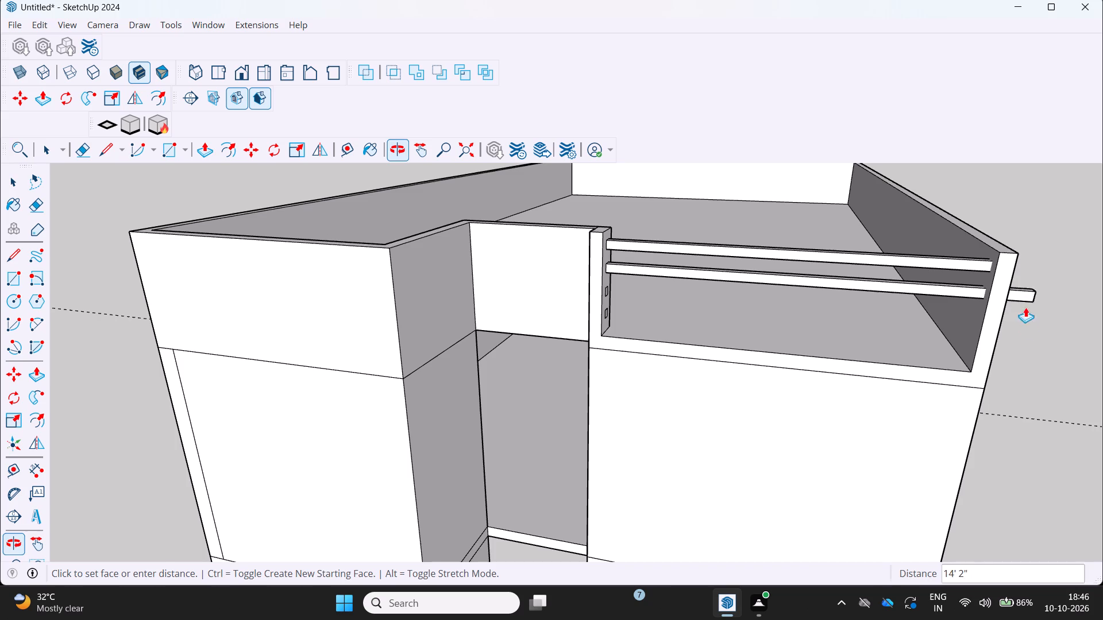
pyautogui.click(988, 303)
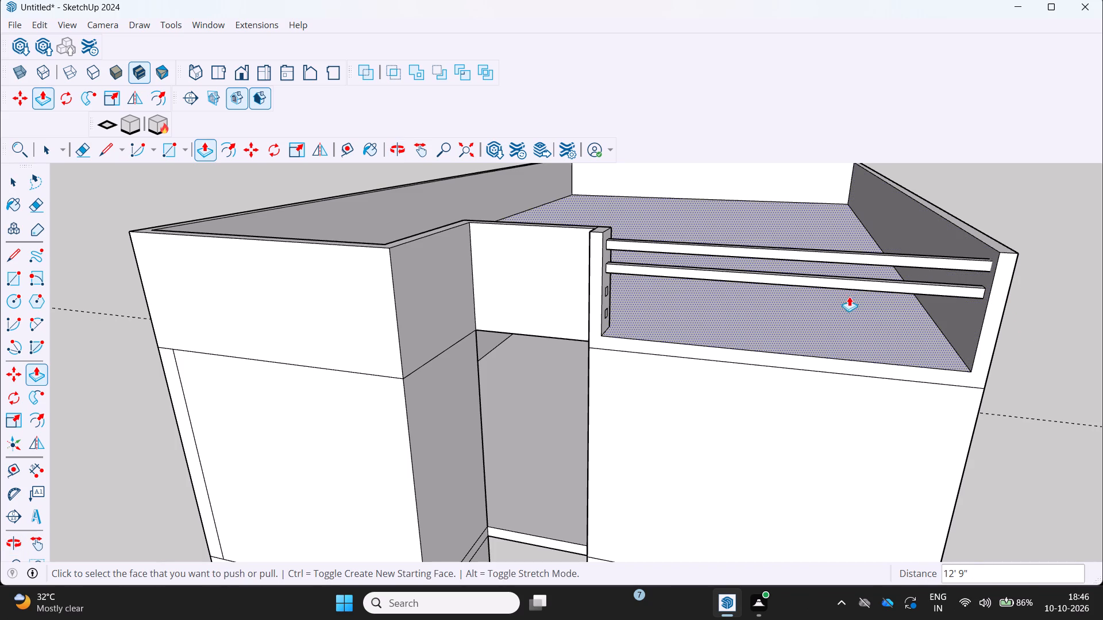
# Push/Pull the third square from the top 13' 3" across the open edge to the opposite parapet.
pyautogui.scroll(3, 608, 319)
pyautogui.moveTo(611, 317); pyautogui.dragTo(573, 283, button='middle')
pyautogui.scroll(3, 592, 297)
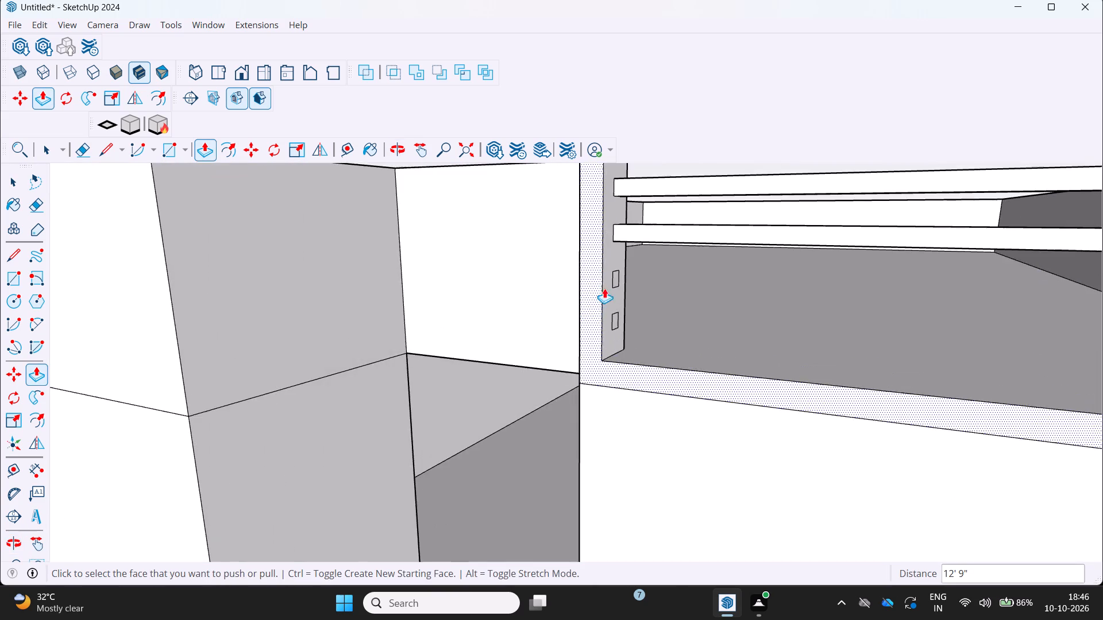
pyautogui.scroll(3, 604, 288)
pyautogui.click(586, 288)
pyautogui.scroll(-16, 655, 311)
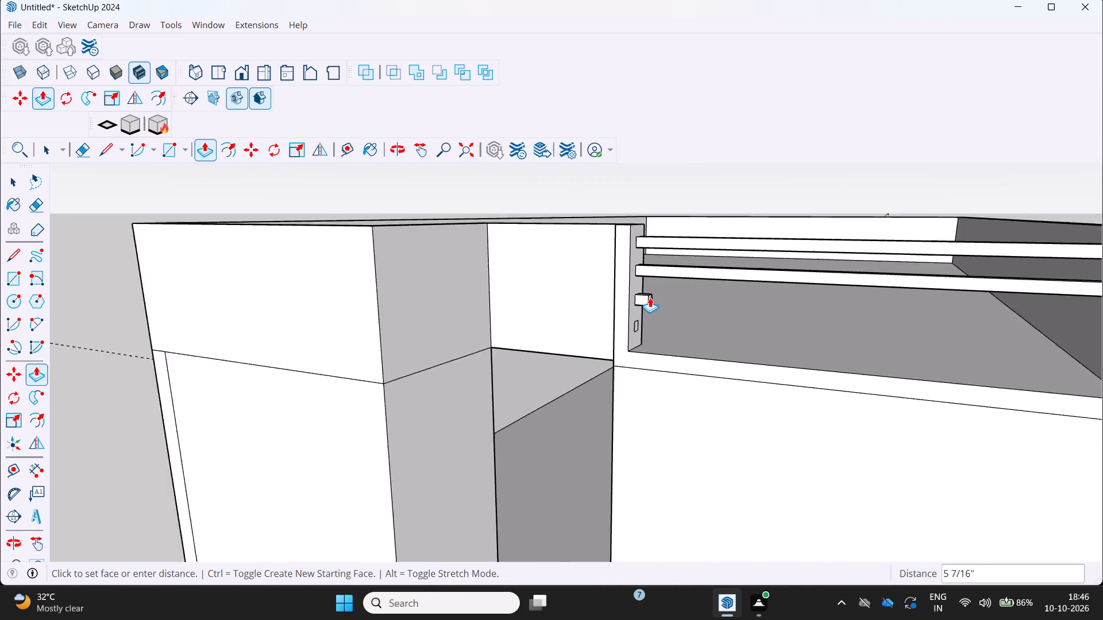
pyautogui.scroll(-7, 650, 297)
pyautogui.moveTo(826, 313); pyautogui.dragTo(862, 331, button='middle')
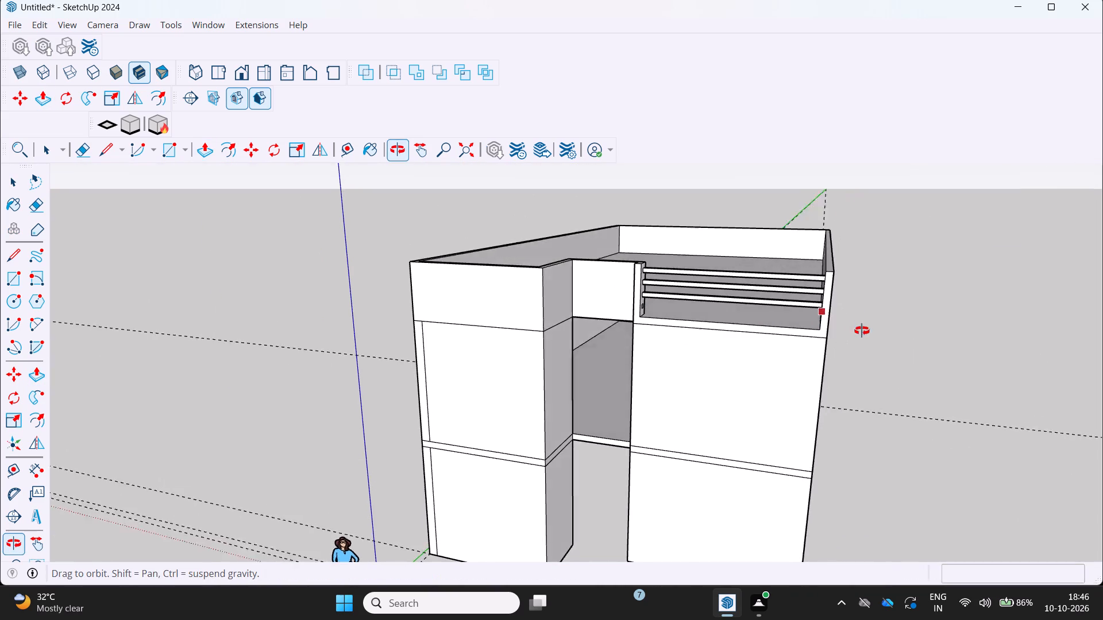
pyautogui.moveTo(862, 331); pyautogui.dragTo(869, 336, button='middle')
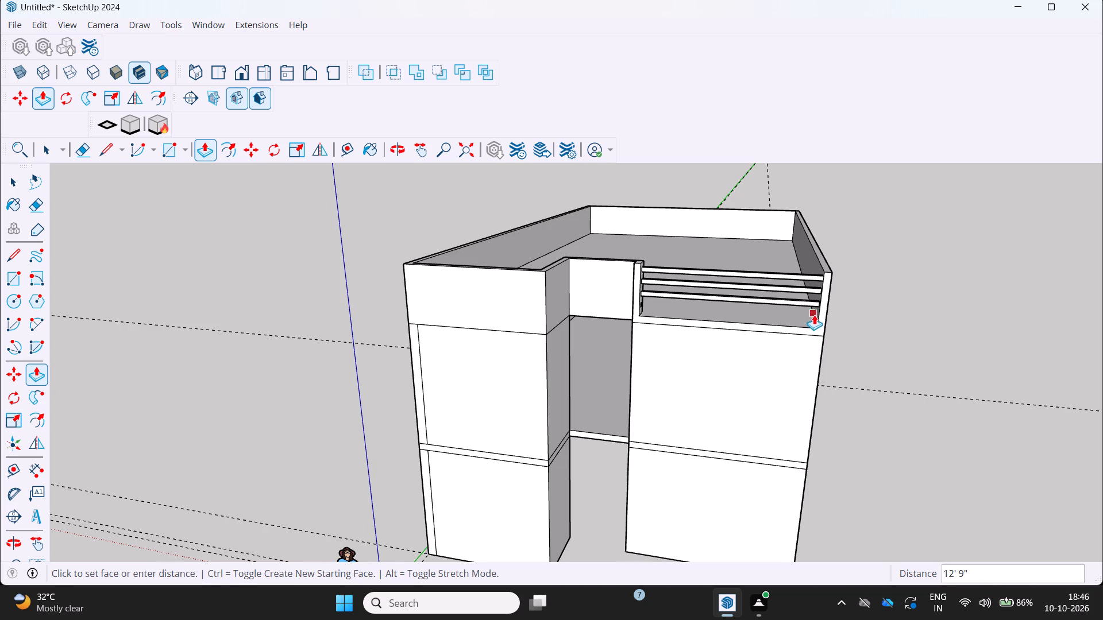
pyautogui.scroll(6, 821, 319)
pyautogui.click(832, 312)
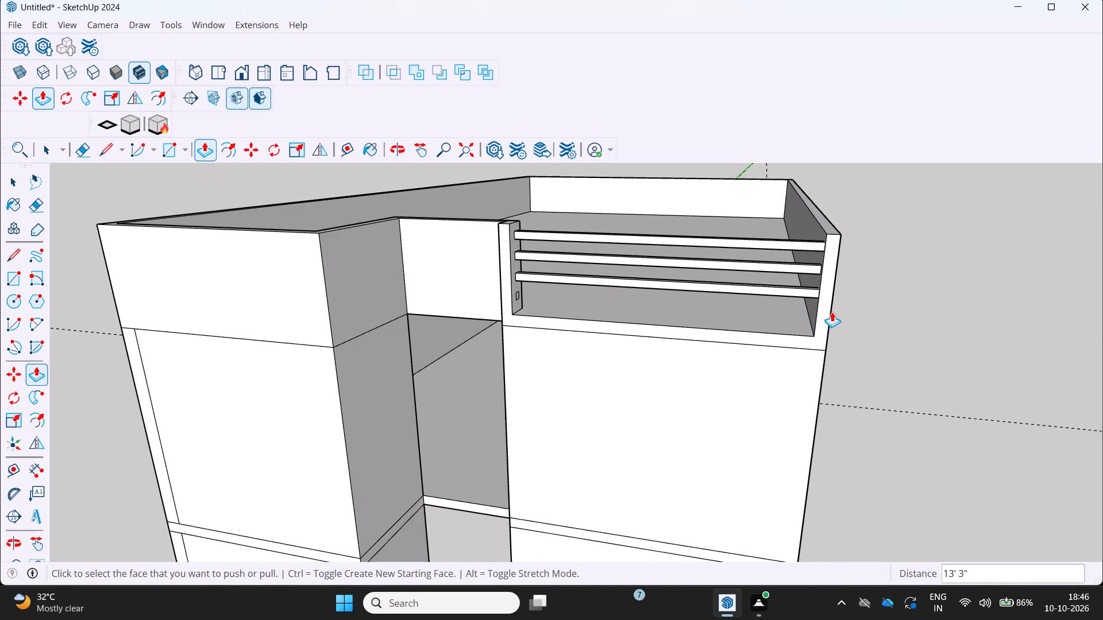
# Push/Pull the bottom square 12' 9" across to the opposite parapet as the fourth railing bar.
pyautogui.scroll(8, 527, 311)
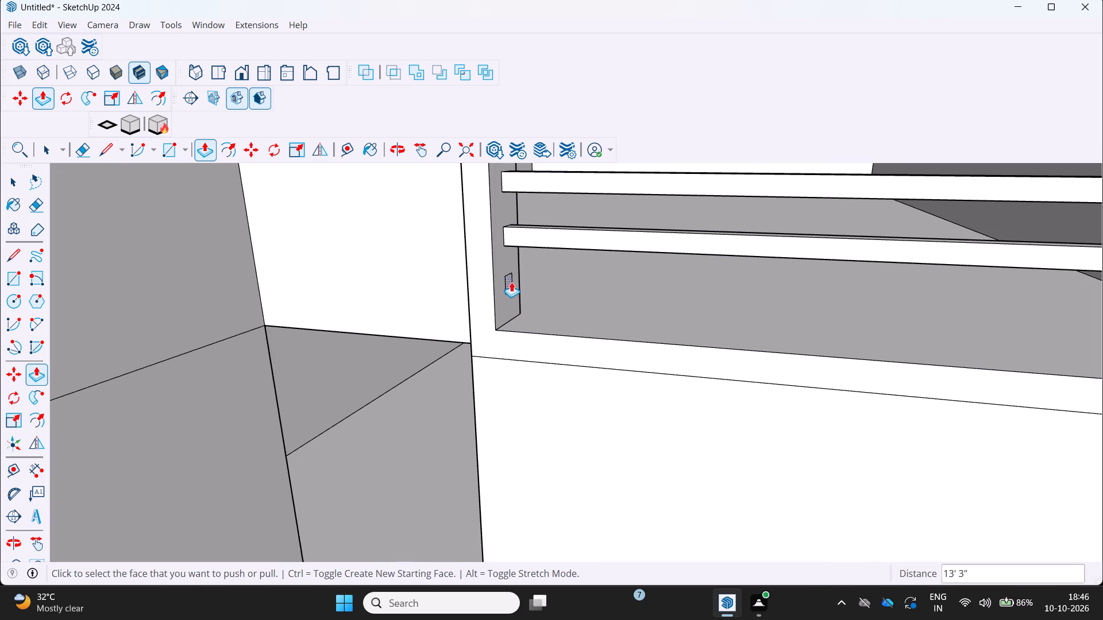
pyautogui.click(511, 281)
pyautogui.scroll(-12, 626, 316)
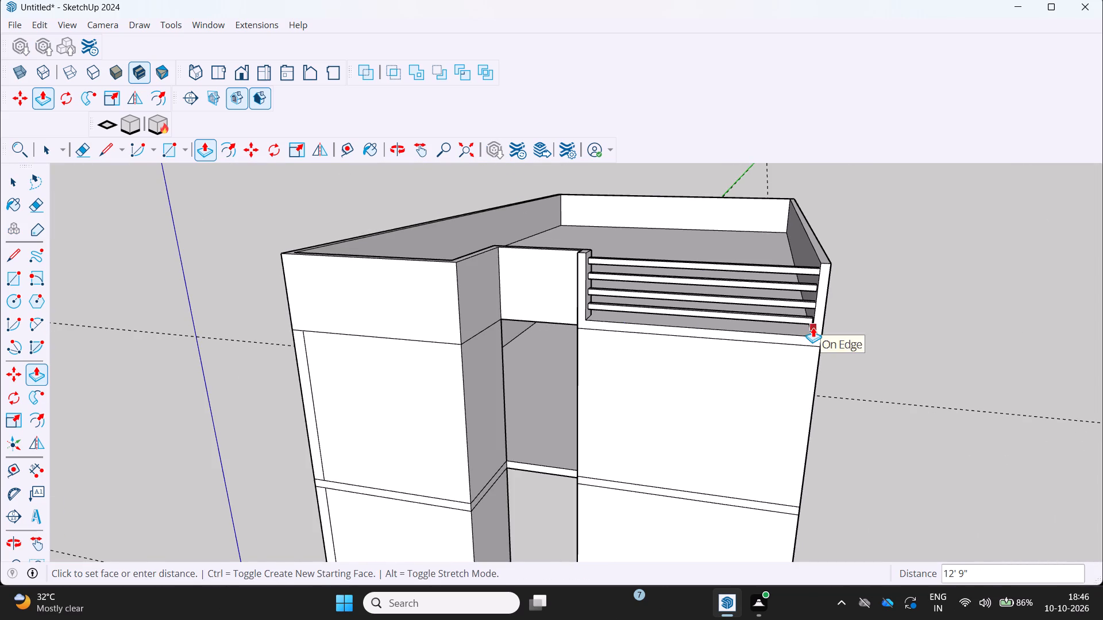
pyautogui.click(812, 327)
pyautogui.press('space')
pyautogui.press('space')
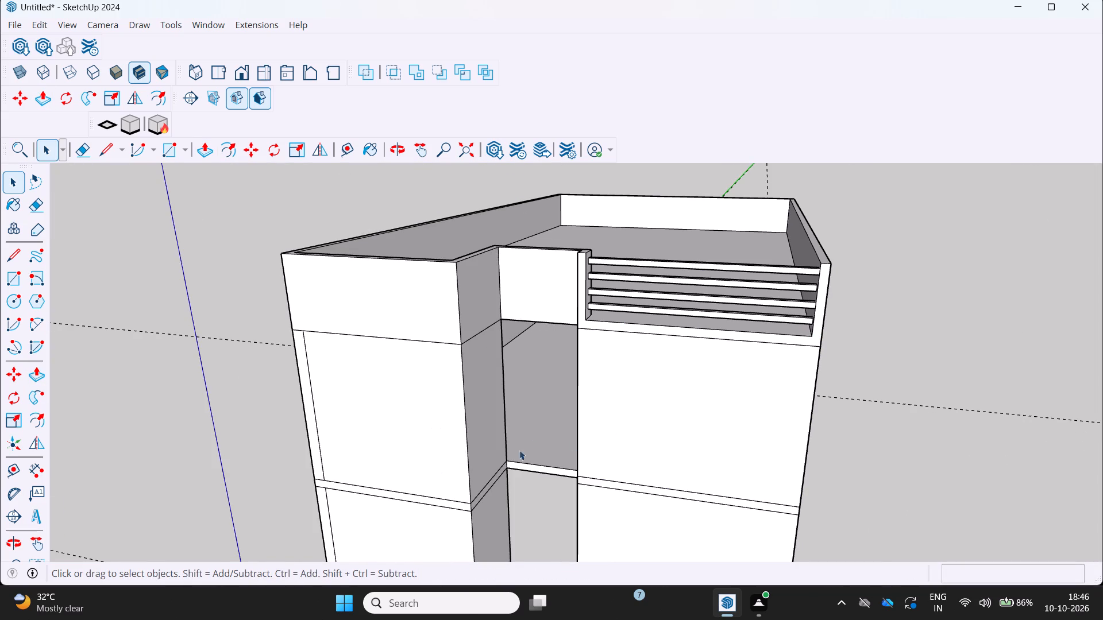
pyautogui.click(230, 425)
# Erase the roof-level horizontal seam segments and the vertical strip line on the projecting block's upper-storey front face.
pyautogui.scroll(-5, 319, 384)
pyautogui.moveTo(329, 371); pyautogui.dragTo(455, 333, button='middle')
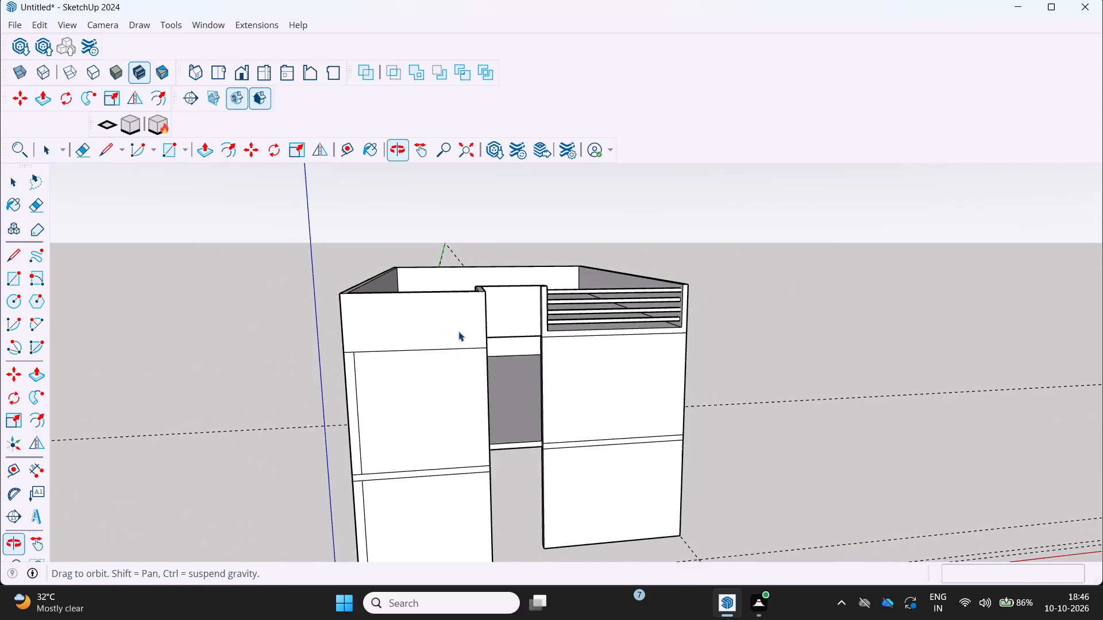
pyautogui.scroll(2, 321, 416)
pyautogui.moveTo(327, 429); pyautogui.dragTo(317, 409, button='middle')
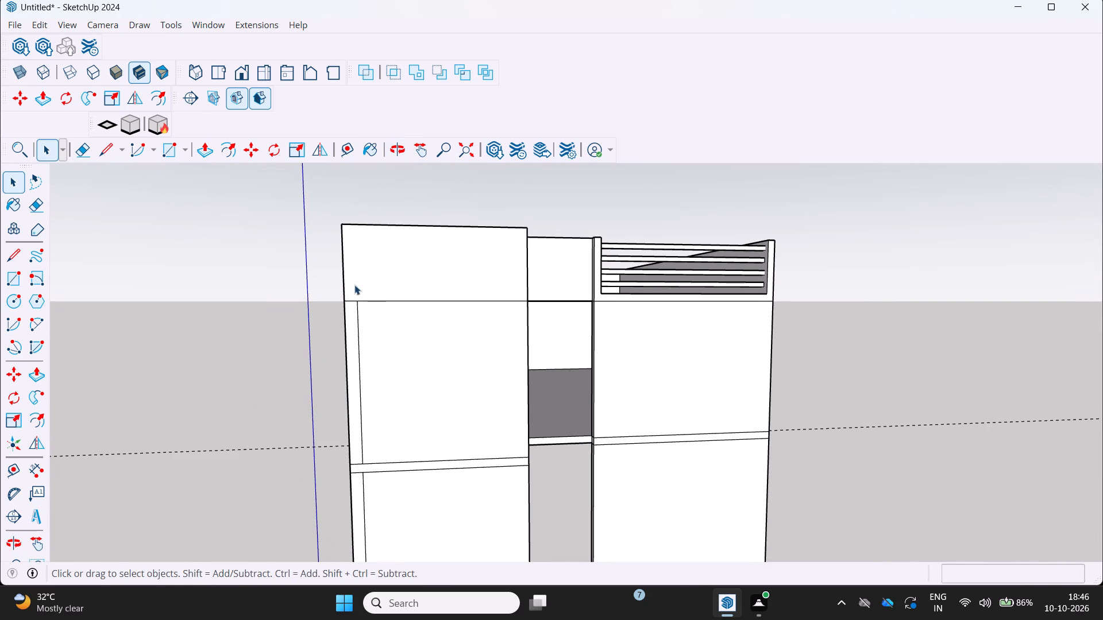
pyautogui.click(79, 142)
pyautogui.scroll(3, 308, 303)
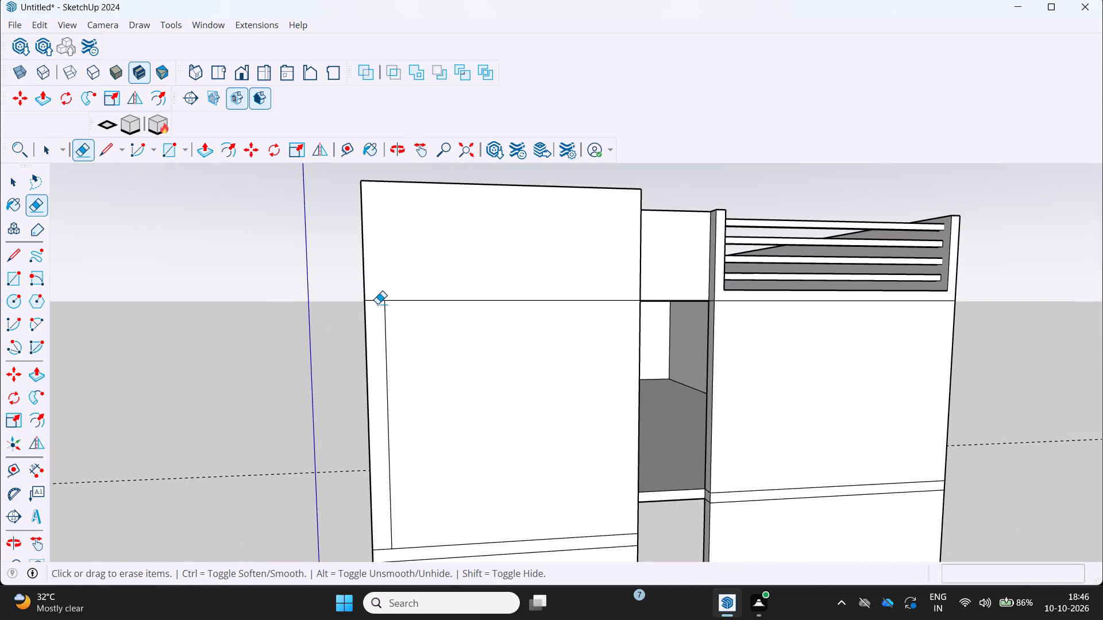
pyautogui.click(377, 304)
pyautogui.click(376, 299)
pyautogui.click(384, 313)
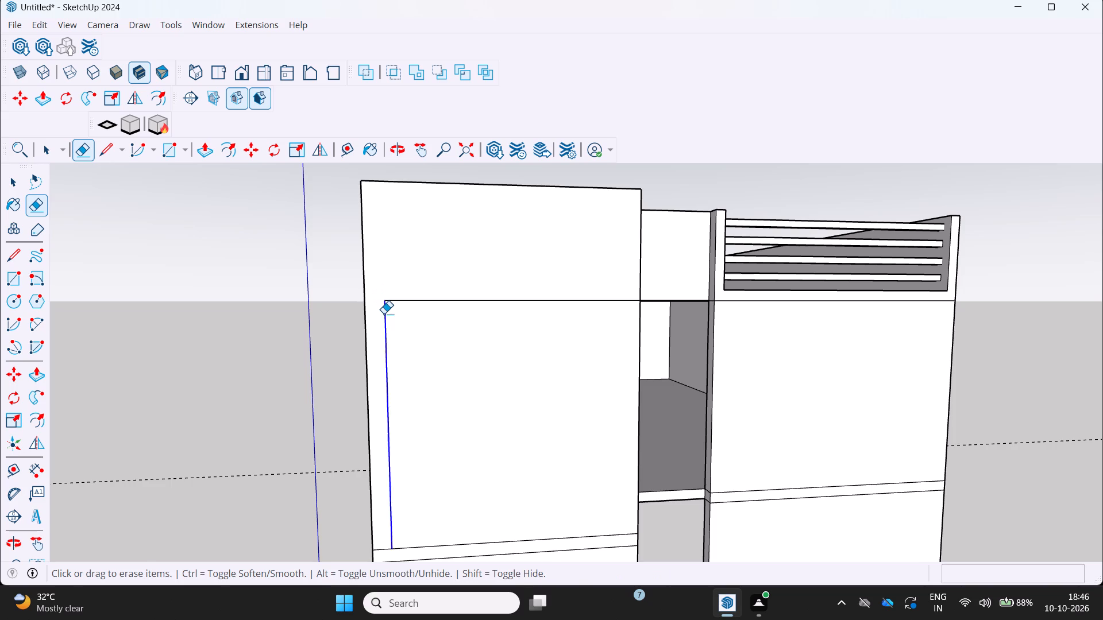
pyautogui.click(390, 304)
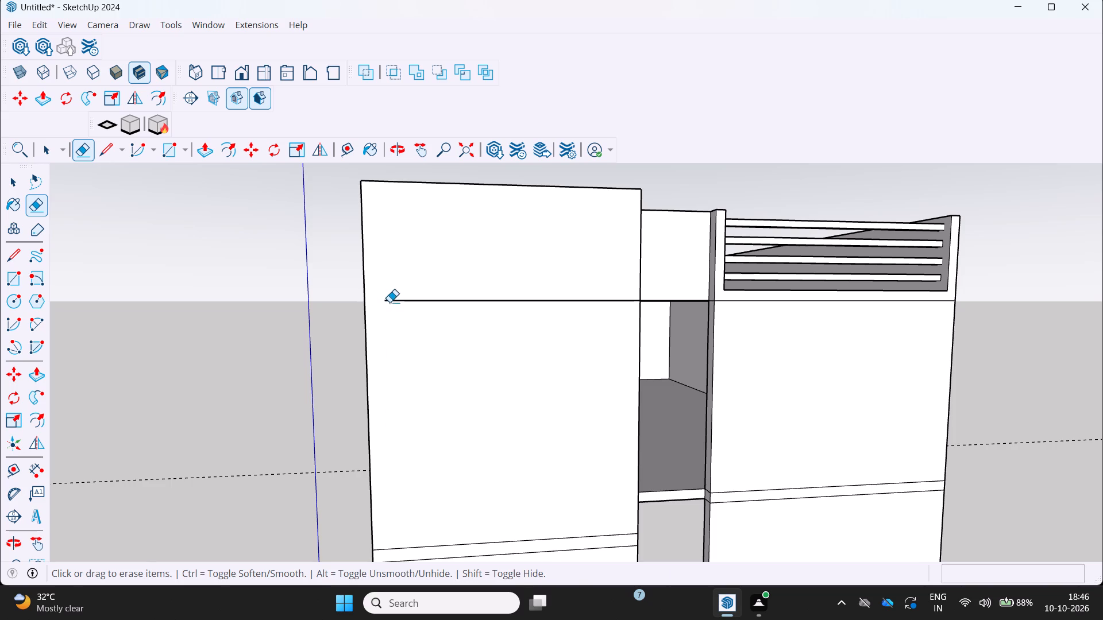
pyautogui.click(390, 300)
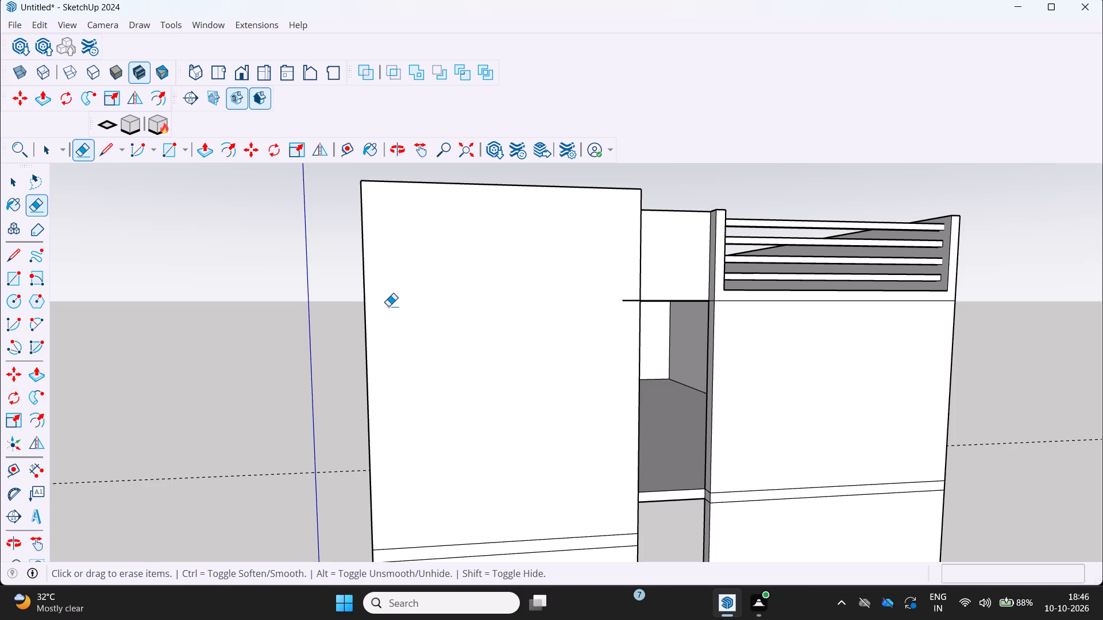
# Erase the short leftover piece of the roof-level seam on the projecting block's front face, beside the notch.
pyautogui.scroll(-2, 397, 307)
pyautogui.moveTo(380, 311); pyautogui.dragTo(303, 336, button='middle')
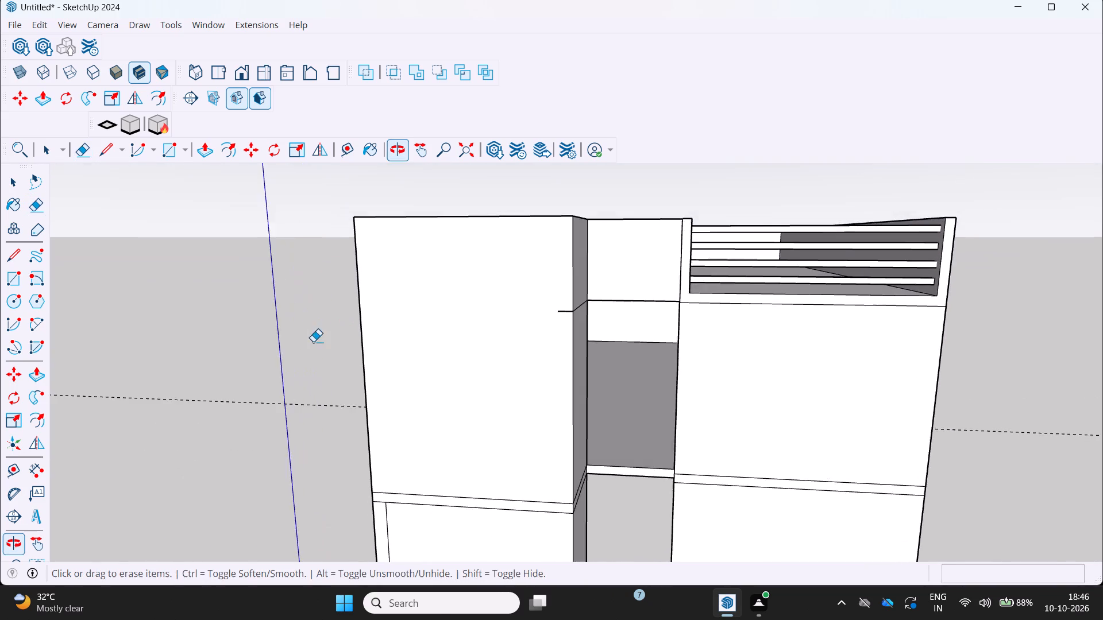
pyautogui.scroll(2, 342, 336)
pyautogui.scroll(1, 431, 330)
pyautogui.moveTo(434, 332); pyautogui.dragTo(459, 371, button='middle')
pyautogui.scroll(-4, 576, 390)
pyautogui.moveTo(573, 386); pyautogui.dragTo(555, 360, button='middle')
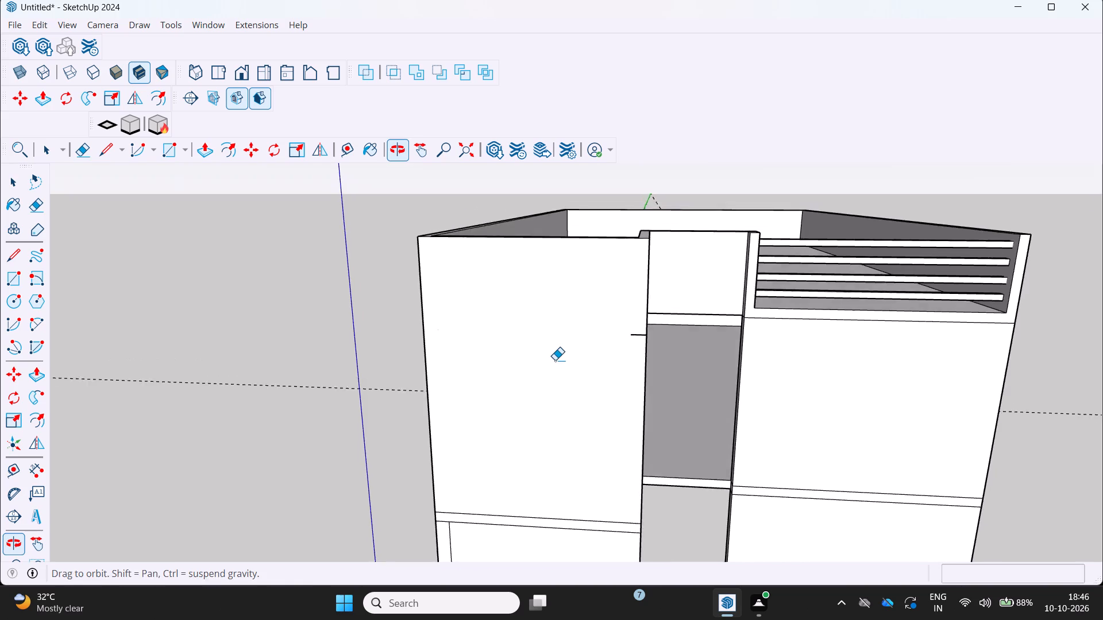
pyautogui.moveTo(555, 360); pyautogui.dragTo(555, 361, button='middle')
pyautogui.scroll(3, 562, 361)
pyautogui.scroll(-3, 58, 416)
pyautogui.scroll(1, 418, 348)
pyautogui.scroll(-2, 420, 350)
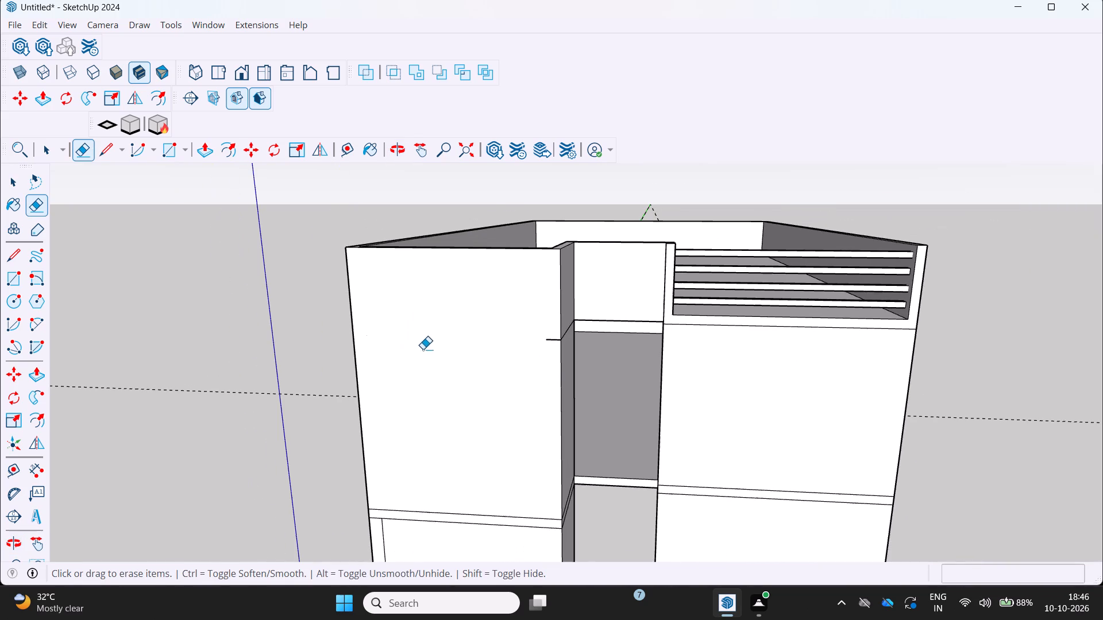
pyautogui.moveTo(253, 495); pyautogui.dragTo(284, 460, button='middle')
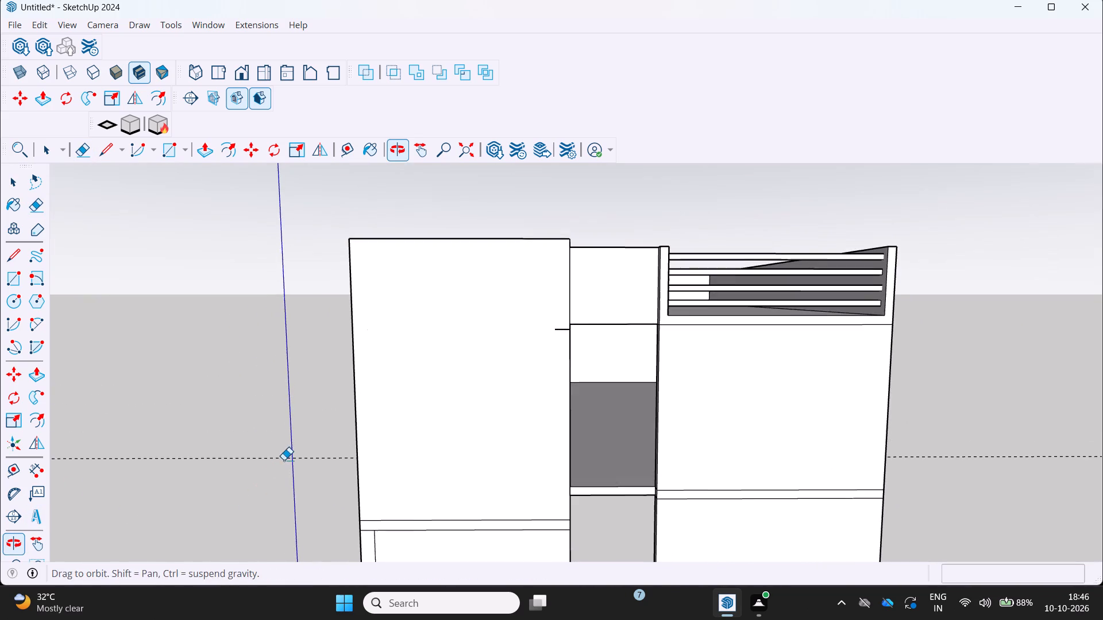
pyautogui.moveTo(284, 460); pyautogui.dragTo(284, 459, button='middle')
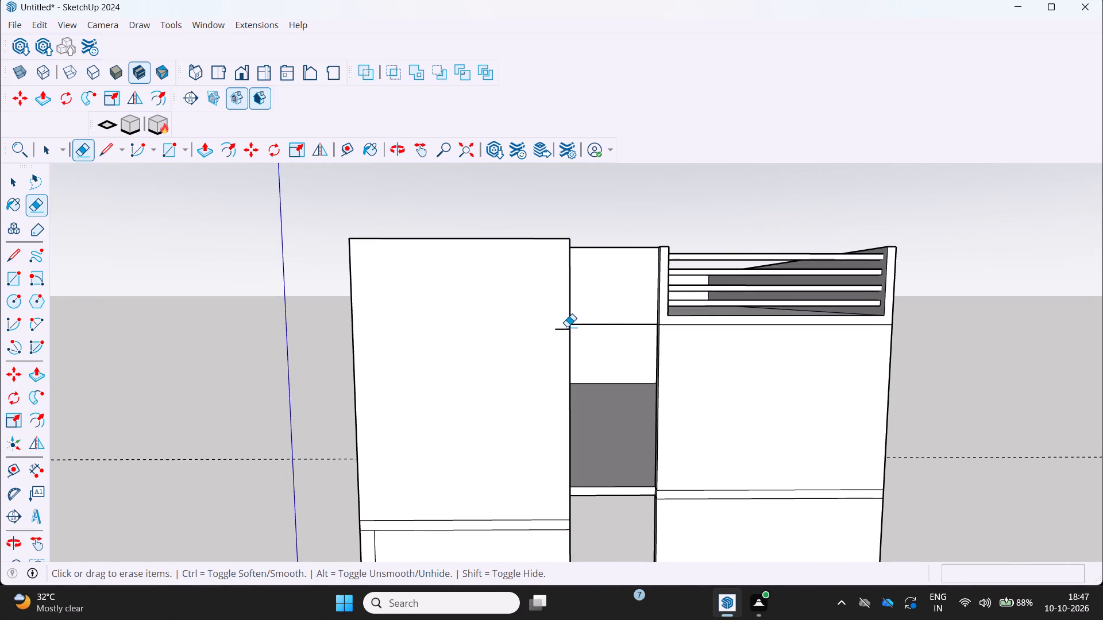
pyautogui.click(564, 332)
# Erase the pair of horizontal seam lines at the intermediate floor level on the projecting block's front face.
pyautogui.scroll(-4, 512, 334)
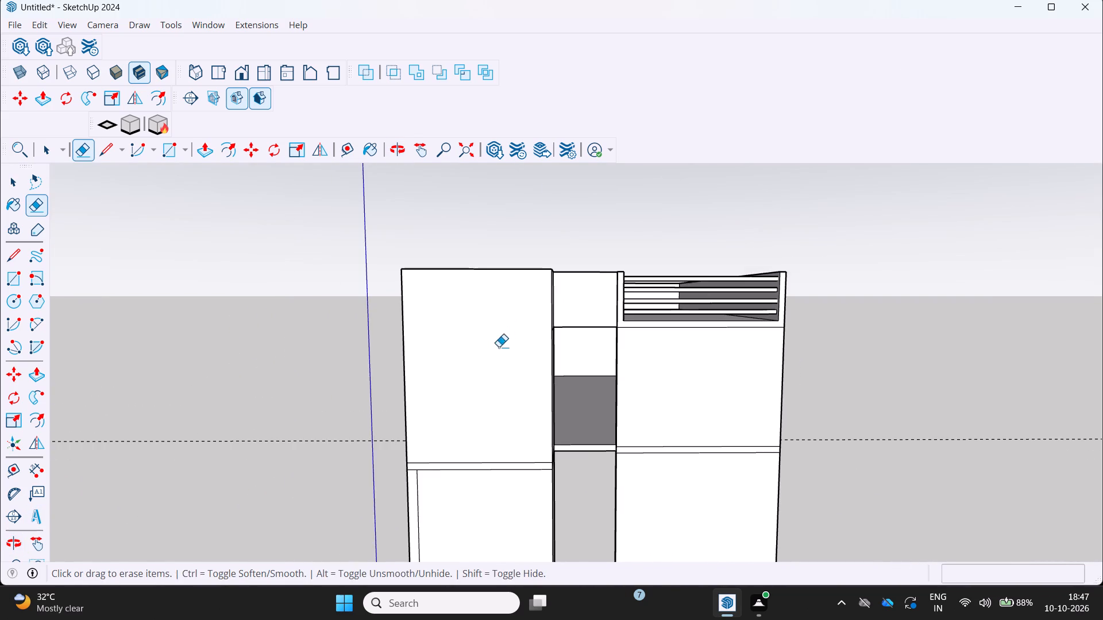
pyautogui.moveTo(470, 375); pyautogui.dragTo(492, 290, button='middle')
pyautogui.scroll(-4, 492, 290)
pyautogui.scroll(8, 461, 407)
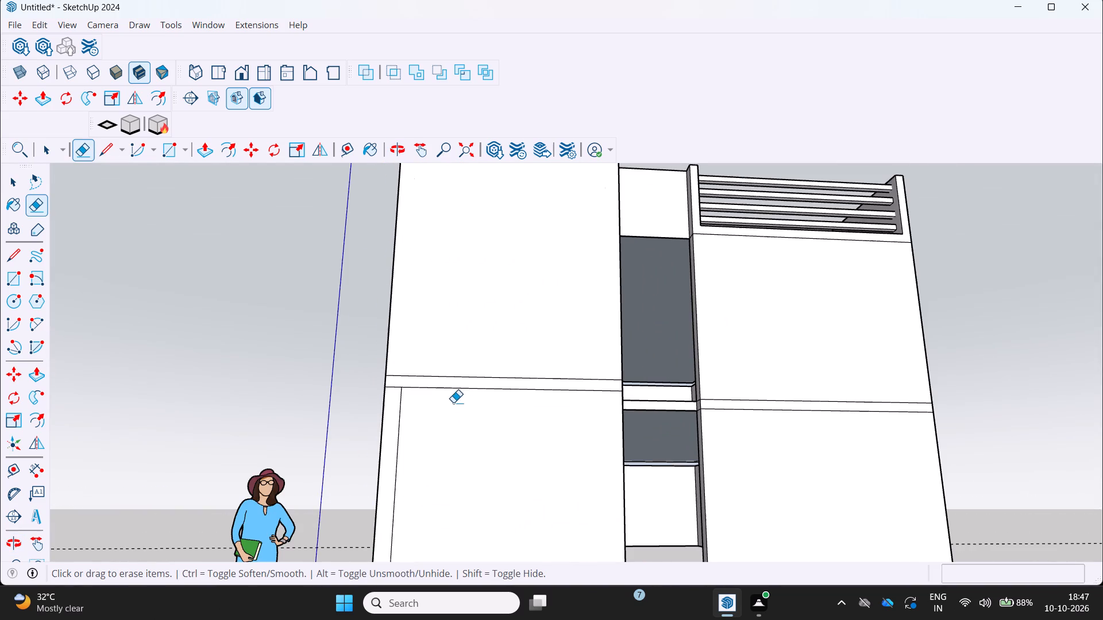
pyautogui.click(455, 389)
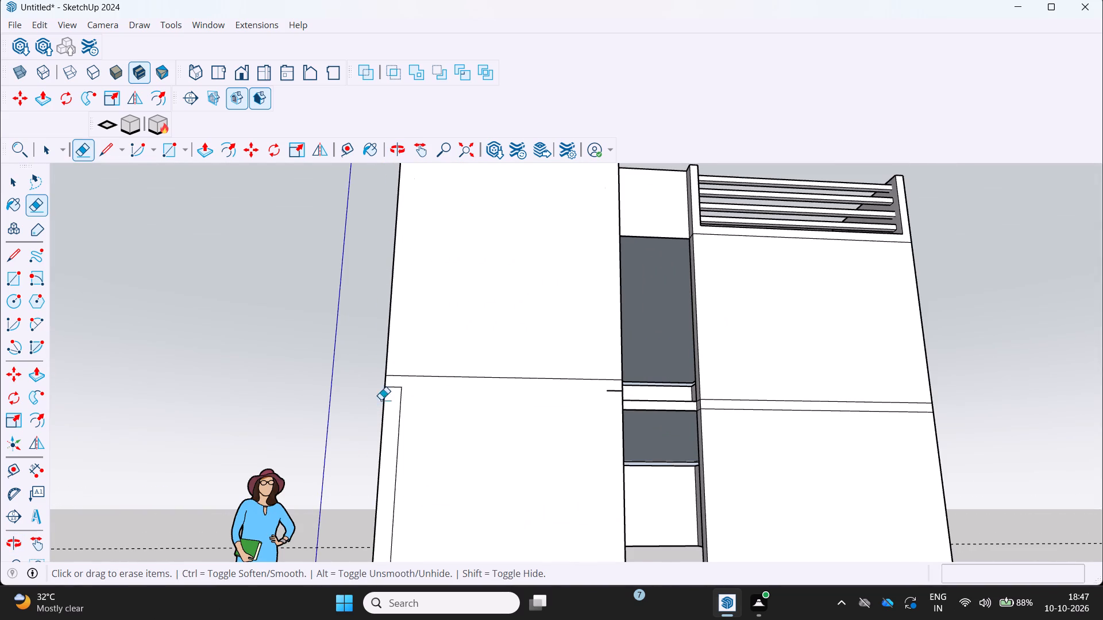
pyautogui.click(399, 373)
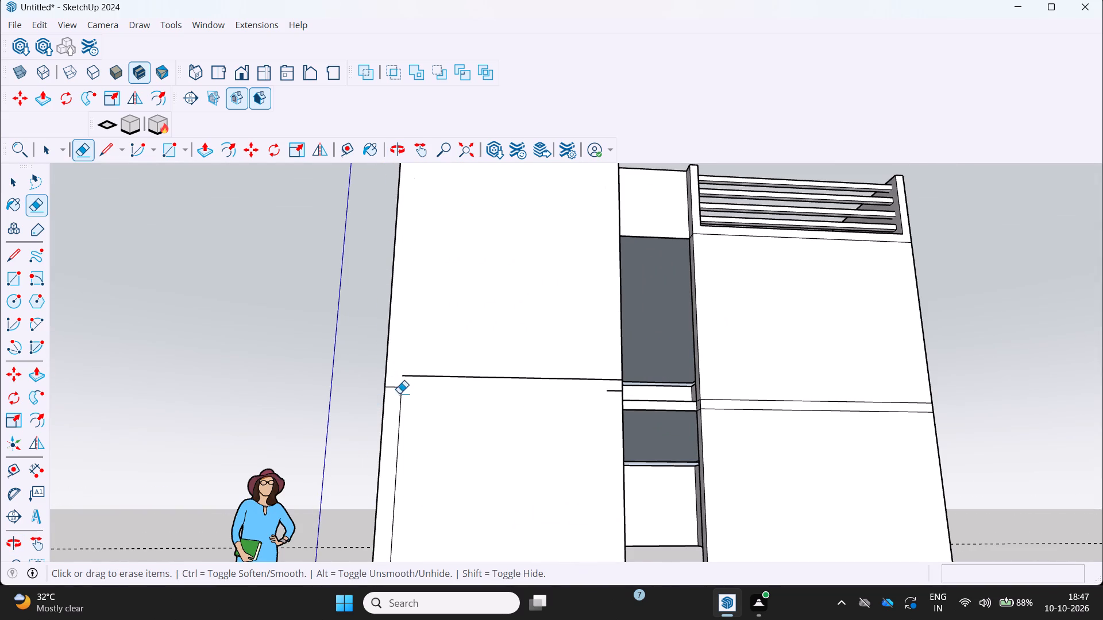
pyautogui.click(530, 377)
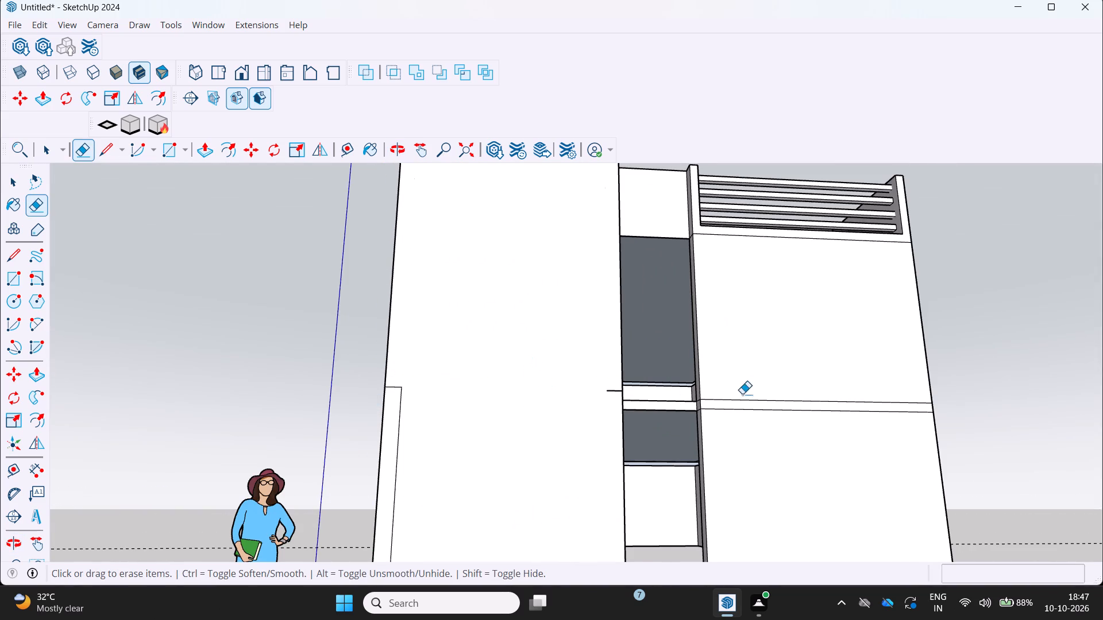
# Undo the seam-line erasures on the projecting block's front face and the Push/Pull of the bottom railing bar.
pyautogui.moveTo(650, 406); pyautogui.dragTo(630, 445, button='middle')
pyautogui.scroll(-5, 630, 445)
pyautogui.moveTo(622, 439); pyautogui.dragTo(623, 441, button='middle')
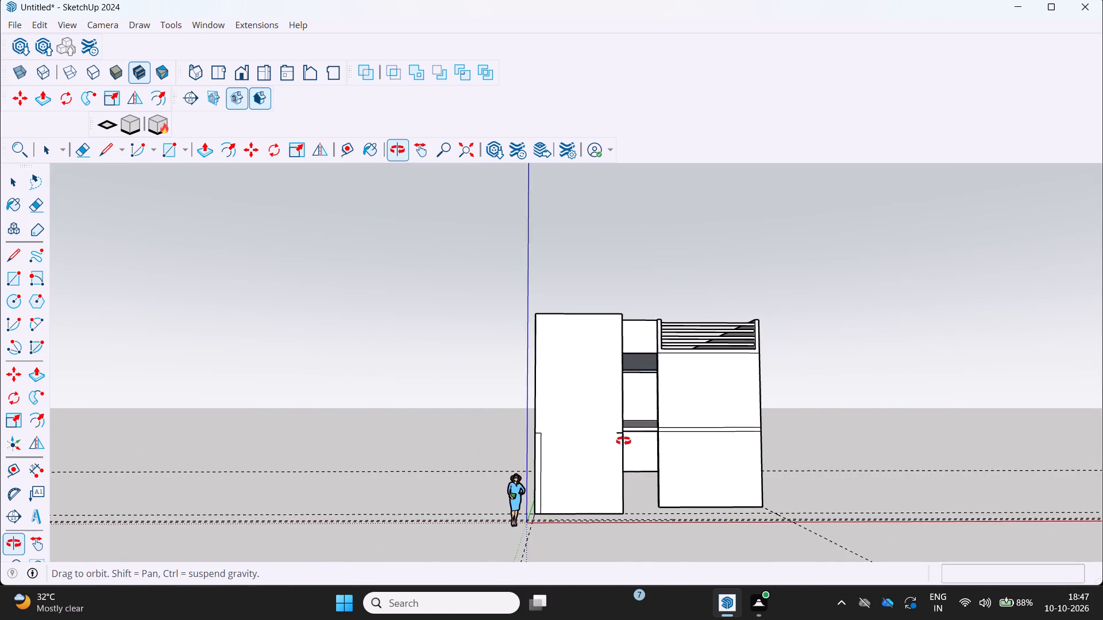
pyautogui.moveTo(623, 441); pyautogui.dragTo(503, 494, button='middle')
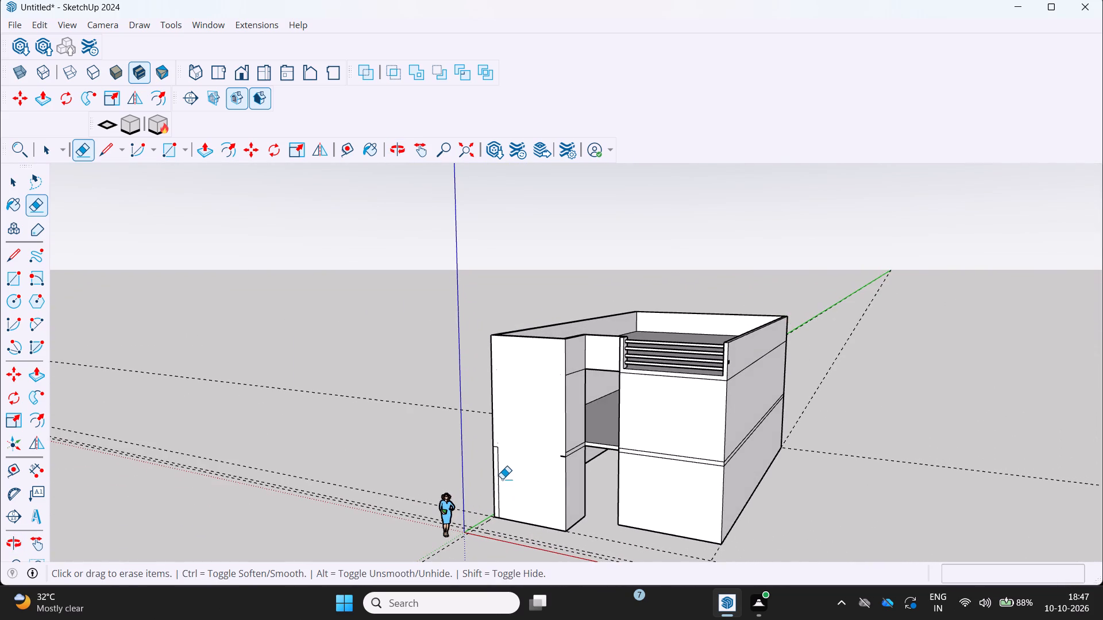
pyautogui.hotkey('ctrl', 'z')
pyautogui.hotkey('ctrl', 'z')
pyautogui.hotkey('ctrl', 'z')
pyautogui.hotkey('ctrl', 'z')
pyautogui.hotkey('ctrl', 'z')
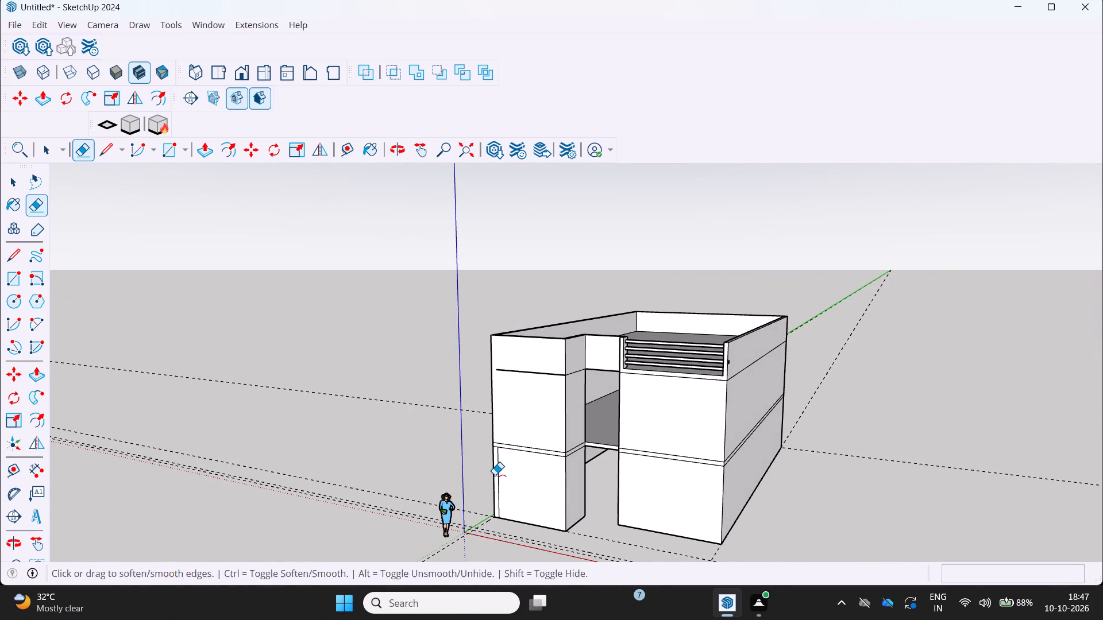
pyautogui.hotkey('ctrl', 'z')
pyautogui.hotkey('ctrl', 'z')
pyautogui.hotkey('ctrl', 'z')
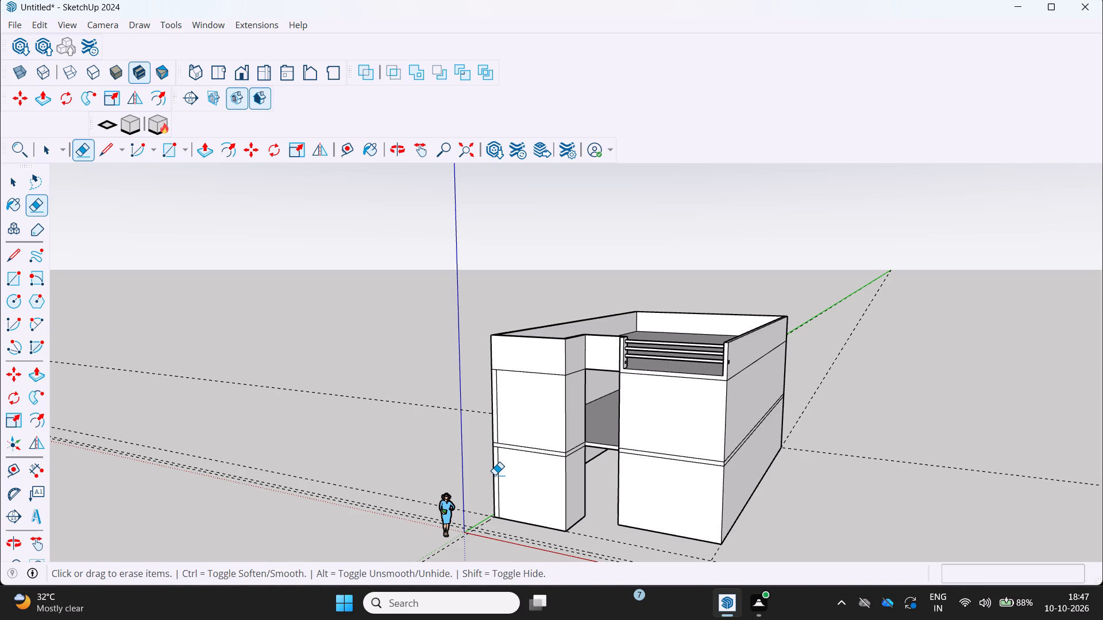
# Push/Pull the bottom square 12' 10 7/16" across the open roof edge to the opposite parapet as the fourth railing bar.
pyautogui.scroll(6, 630, 364)
pyautogui.middleClick(719, 381)
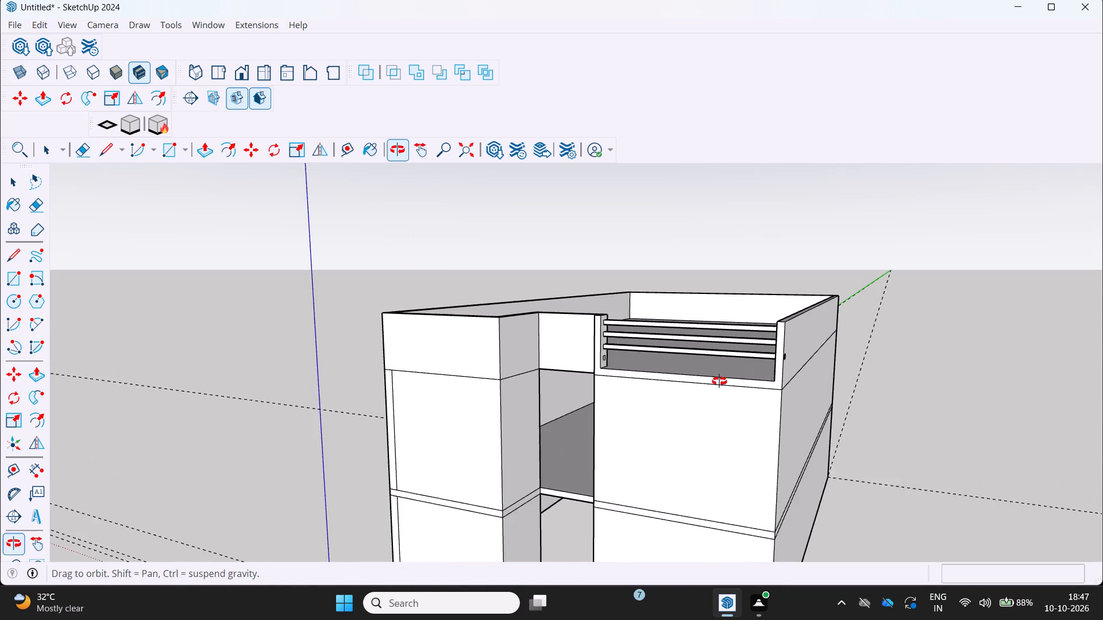
pyautogui.scroll(8, 719, 381)
pyautogui.press('p')
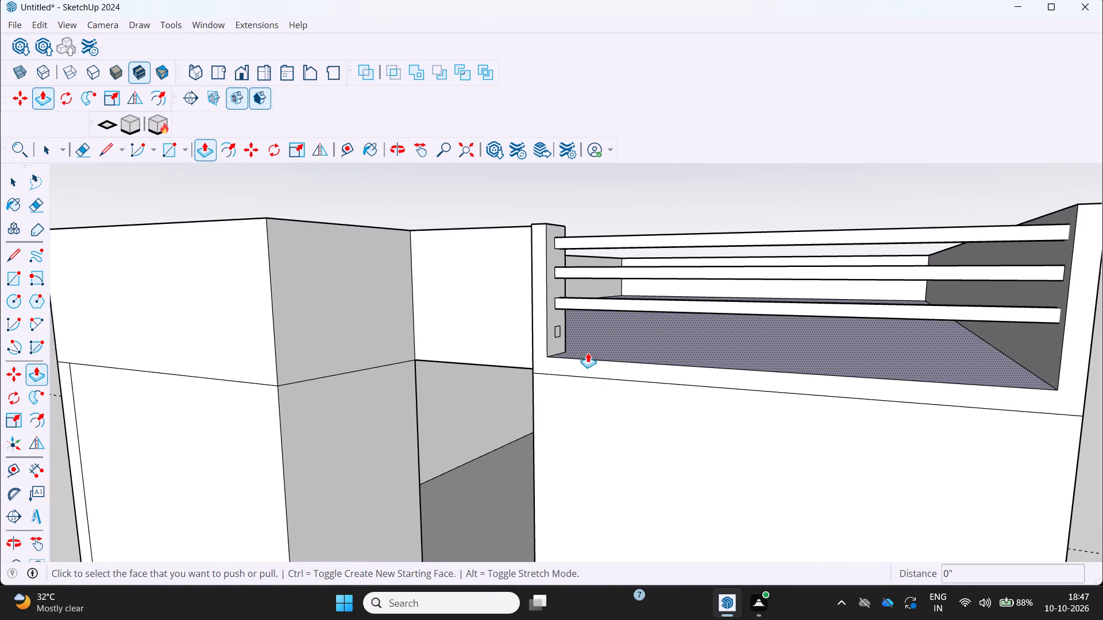
pyautogui.scroll(5, 607, 335)
pyautogui.scroll(5, 537, 331)
pyautogui.click(523, 334)
pyautogui.scroll(-9, 529, 339)
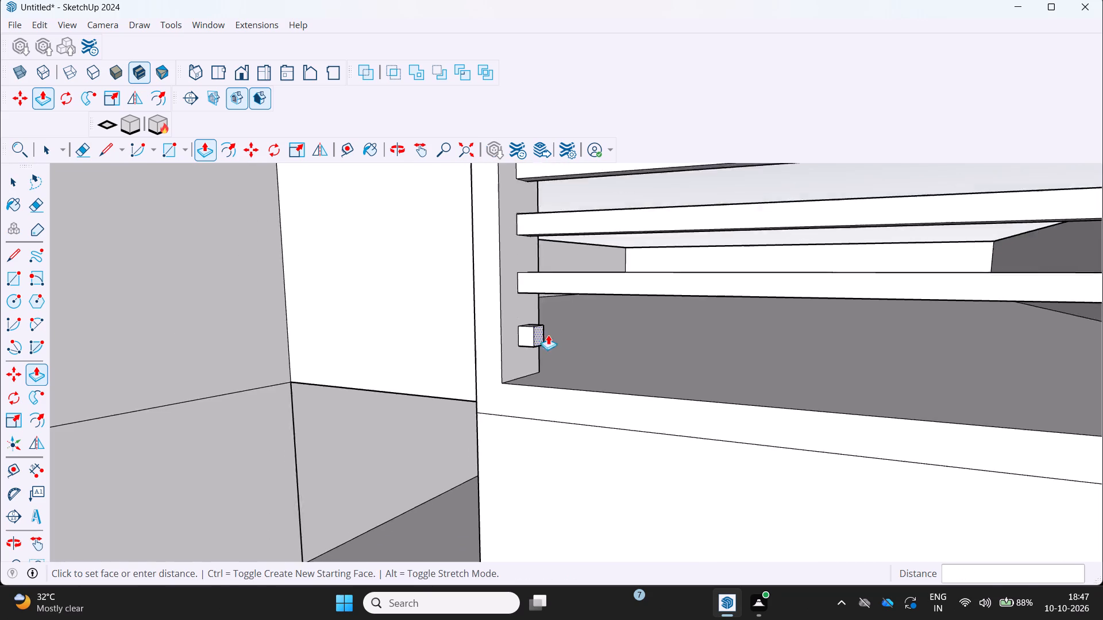
pyautogui.scroll(-13, 548, 335)
pyautogui.moveTo(748, 325); pyautogui.dragTo(805, 344, button='middle')
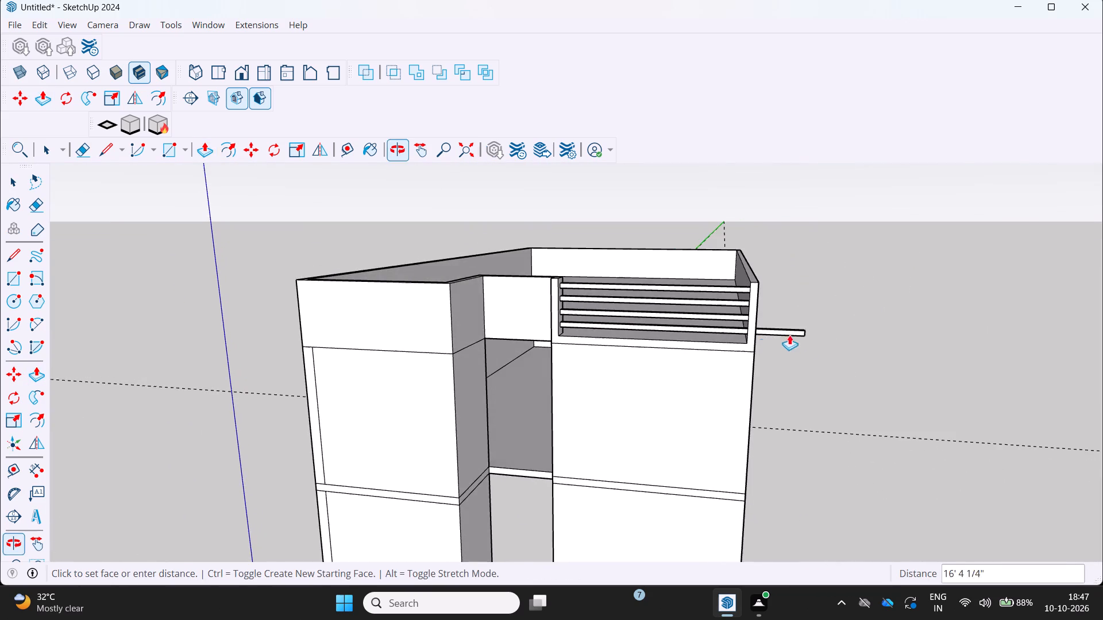
pyautogui.scroll(10, 744, 330)
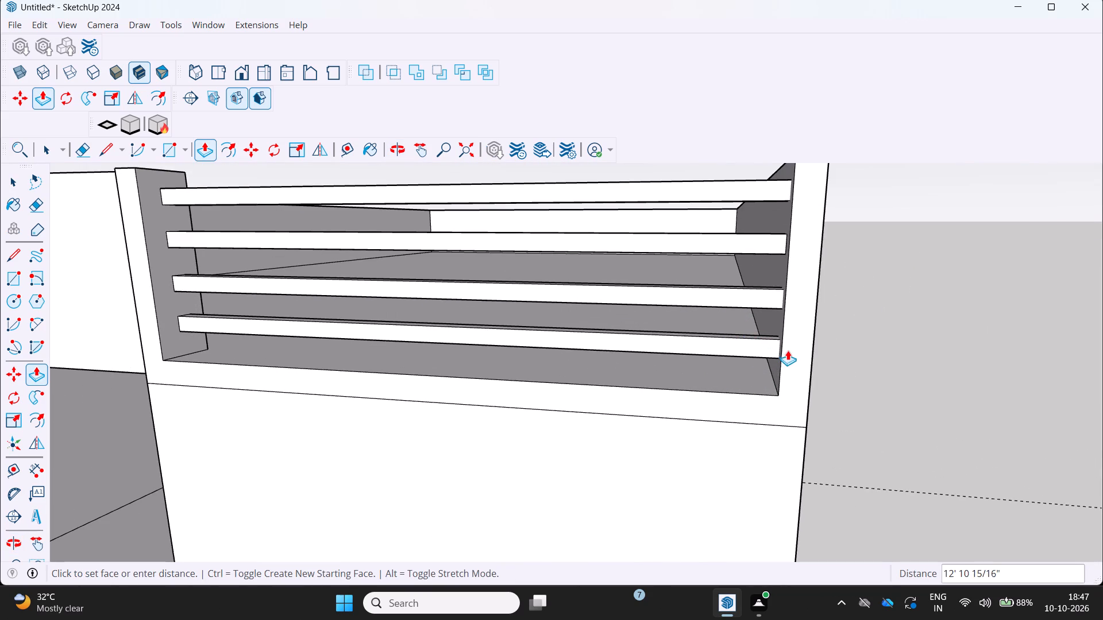
pyautogui.click(785, 349)
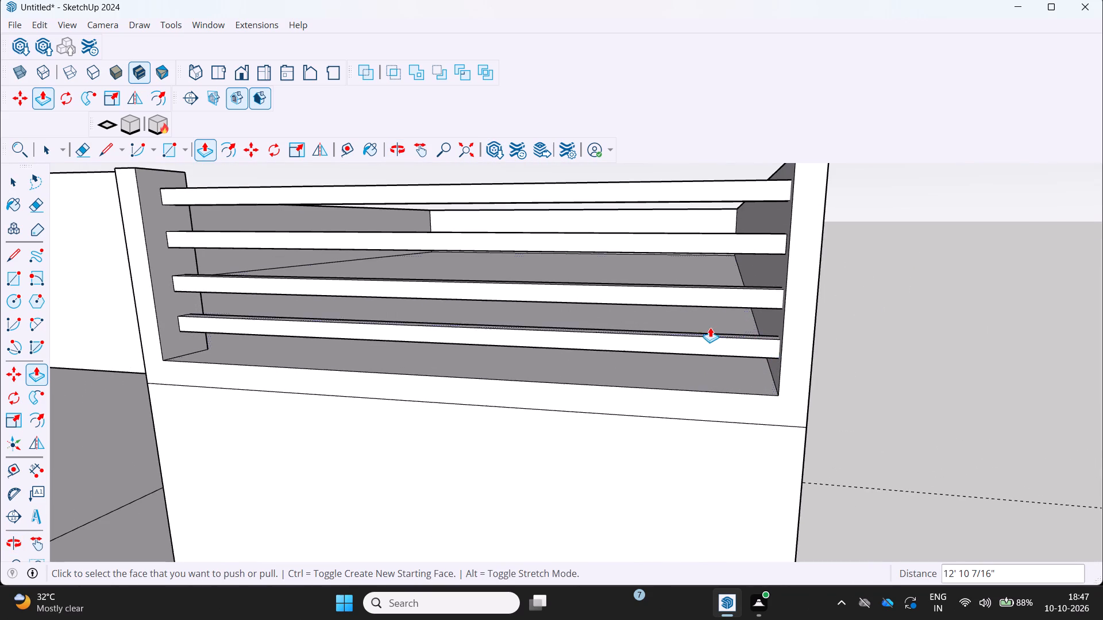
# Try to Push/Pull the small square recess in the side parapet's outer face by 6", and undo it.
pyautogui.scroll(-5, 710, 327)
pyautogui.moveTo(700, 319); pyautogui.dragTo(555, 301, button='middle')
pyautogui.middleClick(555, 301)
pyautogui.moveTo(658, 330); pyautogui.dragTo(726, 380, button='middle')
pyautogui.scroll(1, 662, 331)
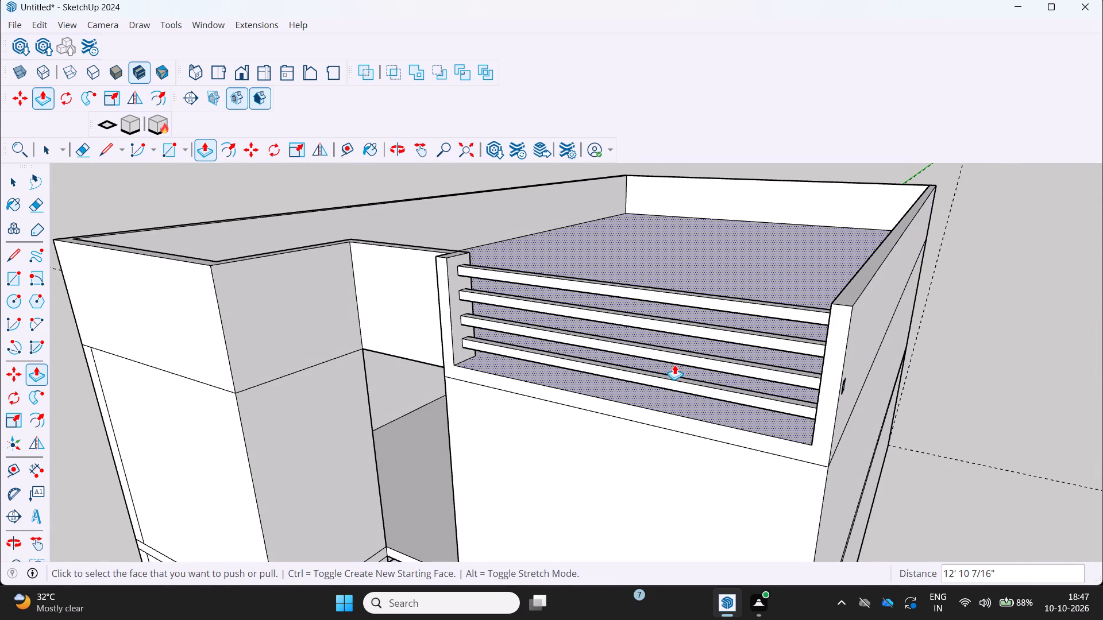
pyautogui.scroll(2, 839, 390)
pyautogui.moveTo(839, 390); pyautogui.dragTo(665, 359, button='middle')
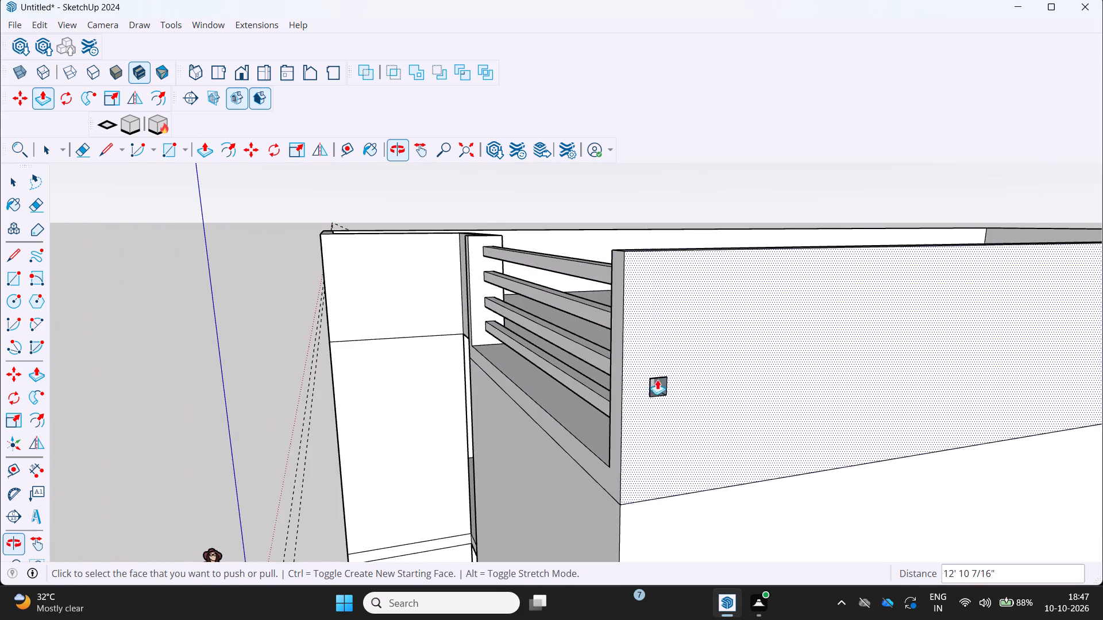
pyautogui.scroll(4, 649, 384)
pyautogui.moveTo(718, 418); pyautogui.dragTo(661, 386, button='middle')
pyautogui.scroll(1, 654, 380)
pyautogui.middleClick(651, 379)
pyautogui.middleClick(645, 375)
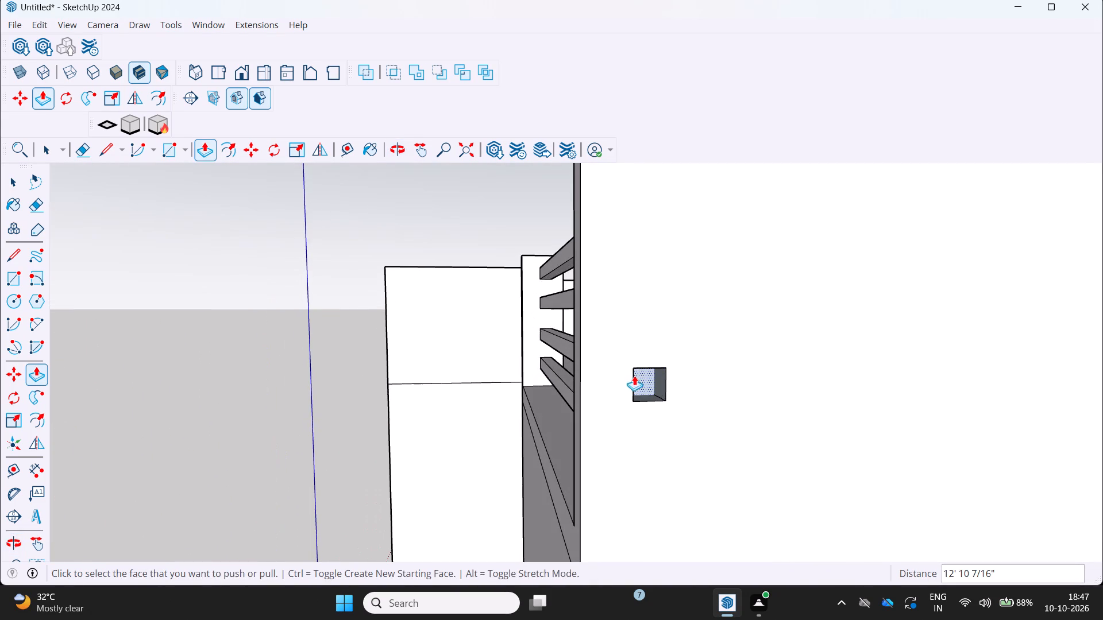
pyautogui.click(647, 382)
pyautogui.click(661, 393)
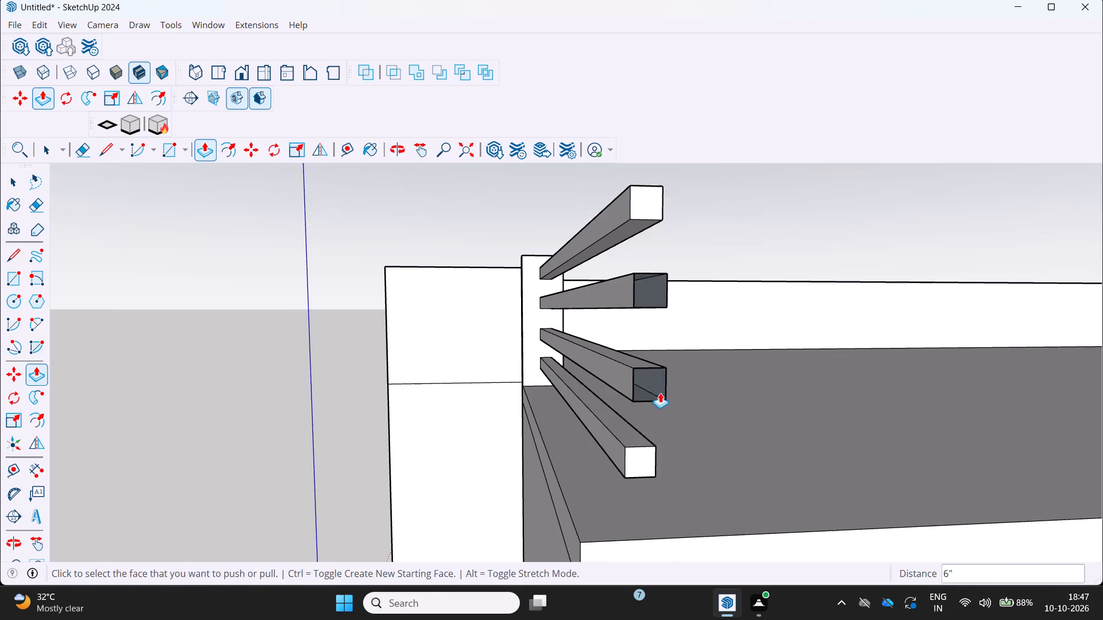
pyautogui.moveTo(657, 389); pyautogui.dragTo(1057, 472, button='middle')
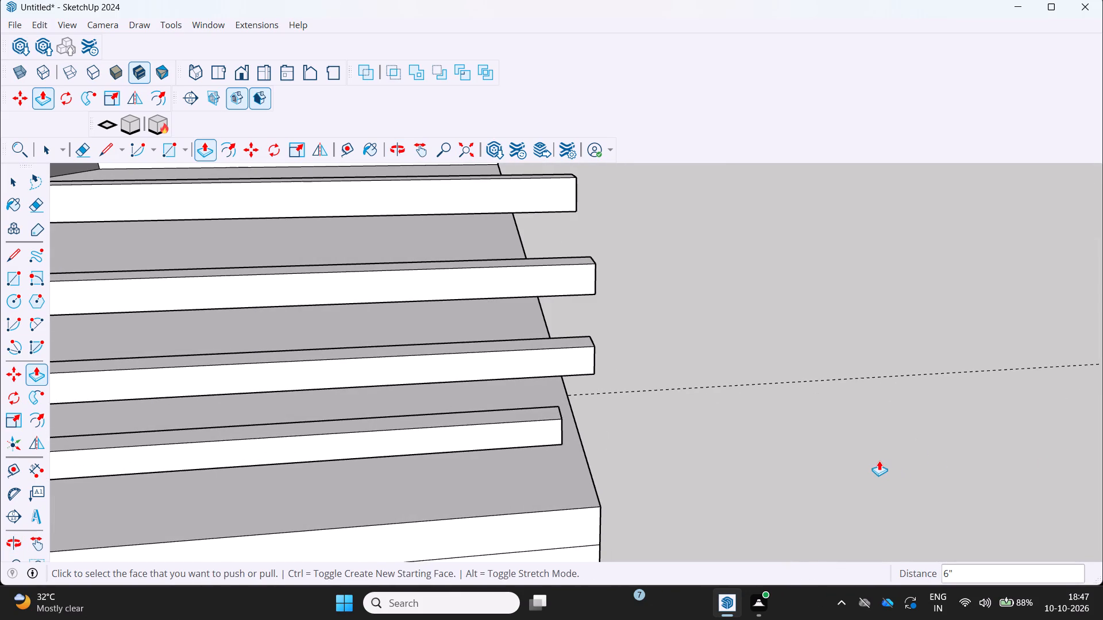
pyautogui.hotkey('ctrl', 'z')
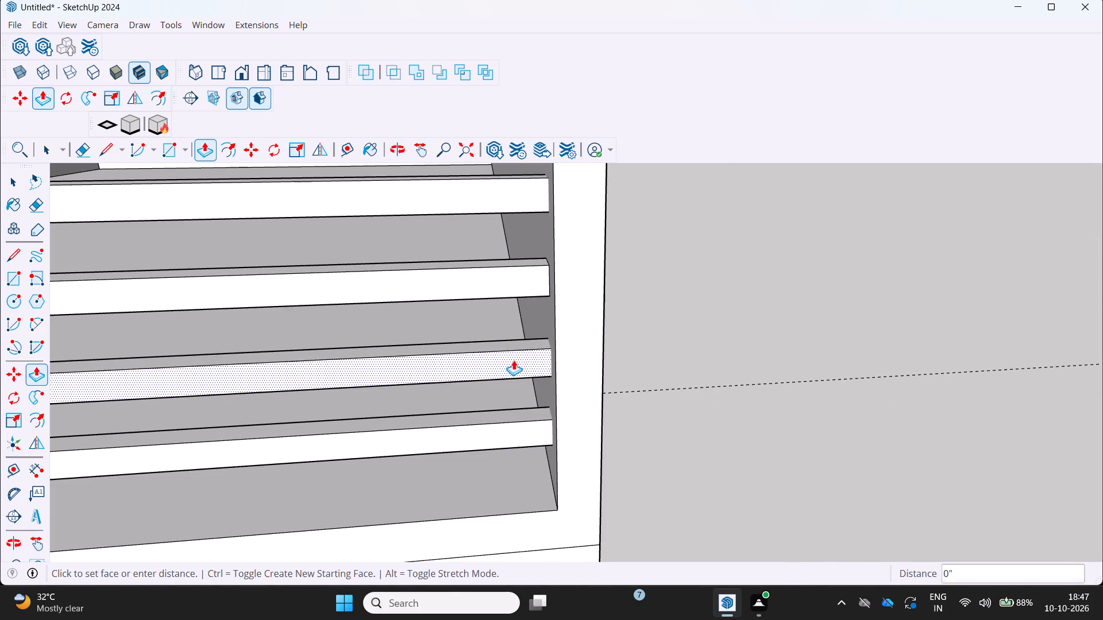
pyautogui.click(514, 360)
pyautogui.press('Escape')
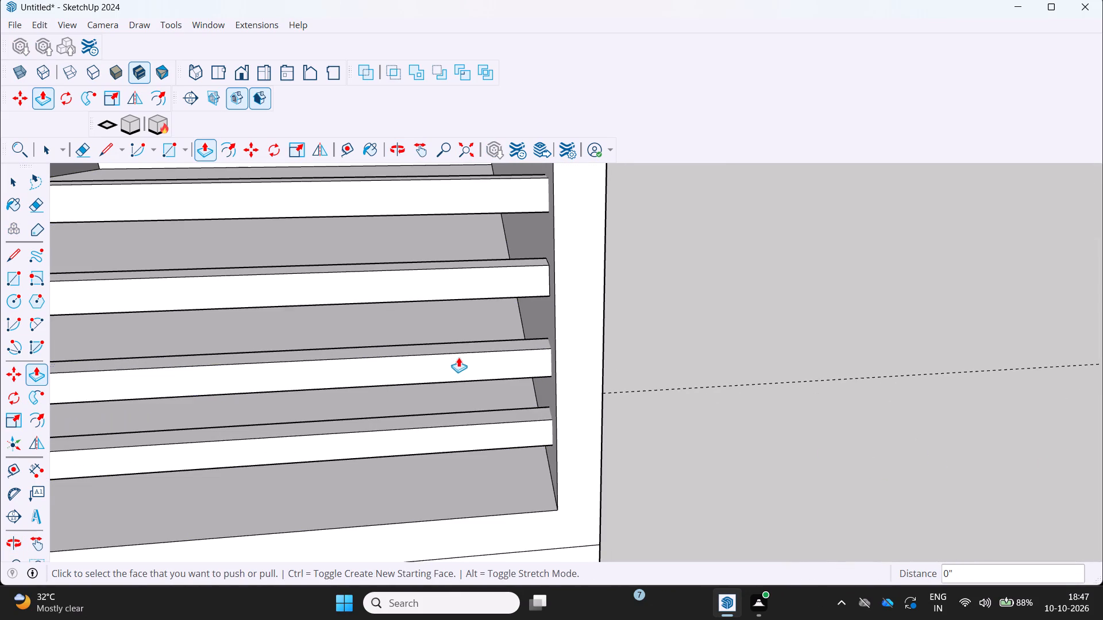
# Examine the four-bar railing and the building's front faces from several angles and distances.
pyautogui.scroll(-9, 533, 350)
pyautogui.moveTo(530, 353); pyautogui.dragTo(523, 356, button='middle')
pyautogui.scroll(-5, 524, 355)
pyautogui.moveTo(541, 383); pyautogui.dragTo(666, 366, button='middle')
pyautogui.scroll(-5, 674, 361)
pyautogui.moveTo(672, 362); pyautogui.dragTo(612, 324, button='middle')
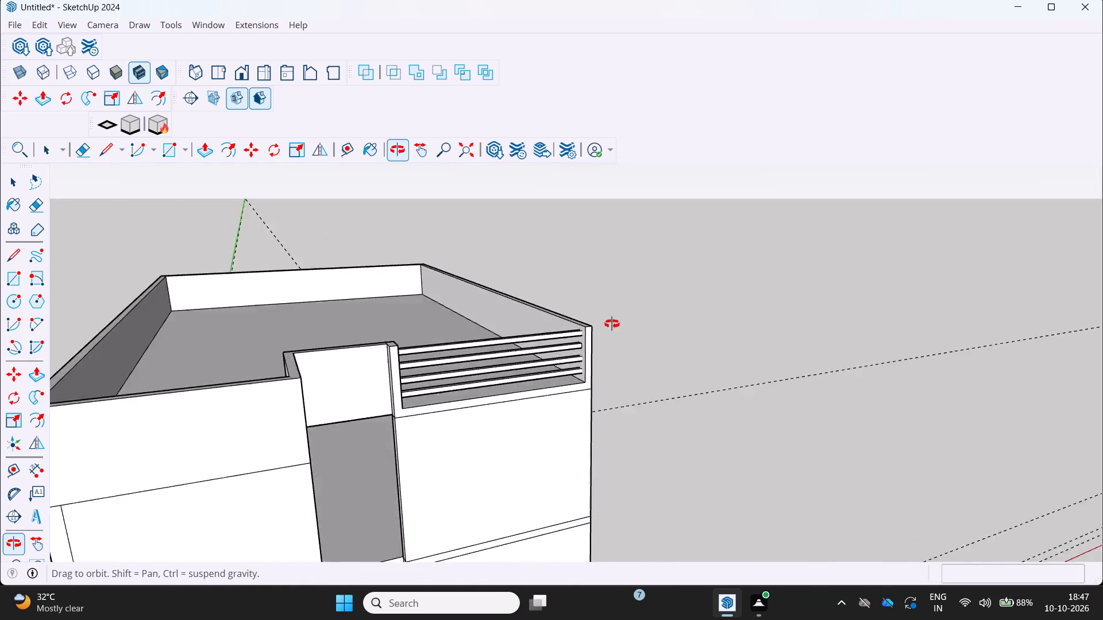
pyautogui.moveTo(612, 324); pyautogui.dragTo(591, 310, button='middle')
pyautogui.scroll(-5, 644, 396)
pyautogui.moveTo(670, 447); pyautogui.dragTo(631, 424, button='middle')
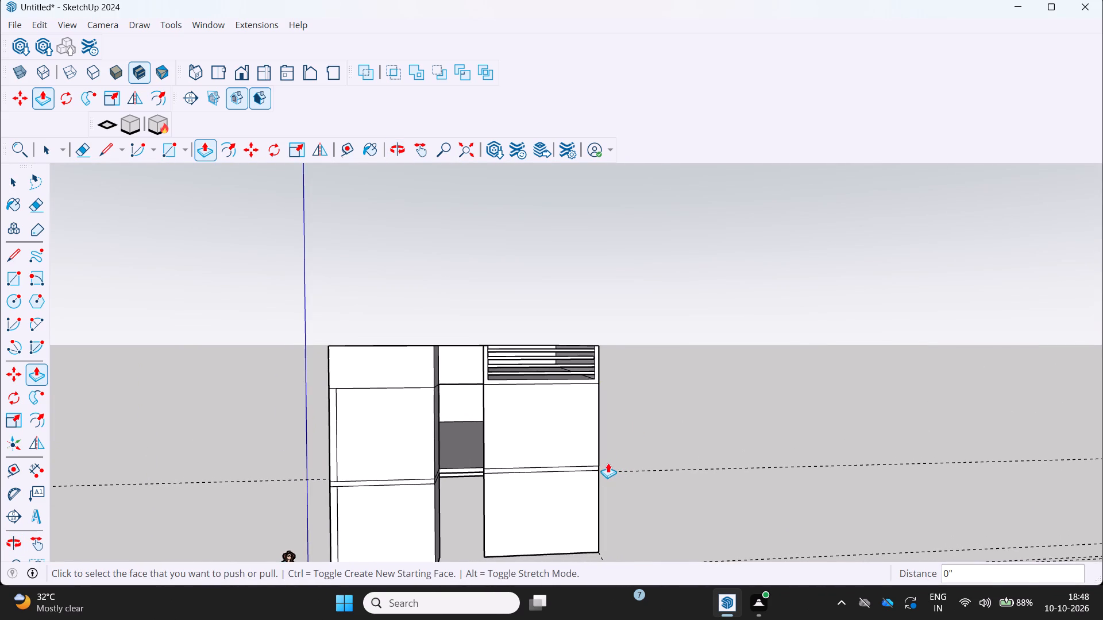
pyautogui.scroll(-1, 608, 463)
pyautogui.moveTo(608, 463); pyautogui.dragTo(586, 448, button='middle')
pyautogui.scroll(-5, 547, 438)
pyautogui.moveTo(534, 437); pyautogui.dragTo(542, 506, button='middle')
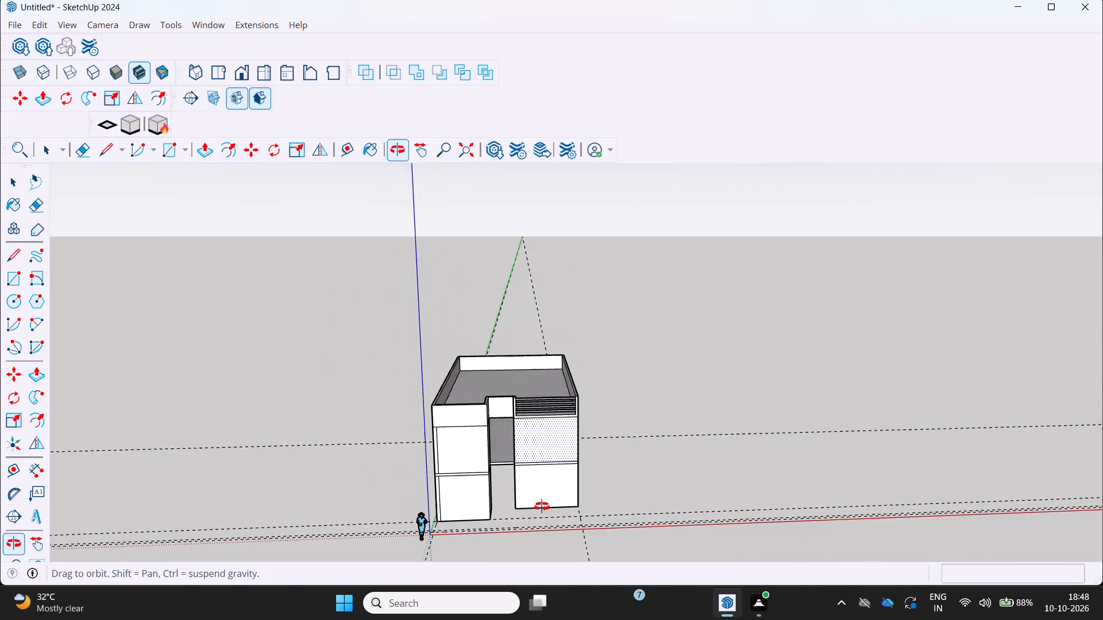
pyautogui.moveTo(542, 506); pyautogui.dragTo(542, 507, button='middle')
pyautogui.scroll(4, 471, 541)
pyautogui.moveTo(469, 520); pyautogui.dragTo(446, 500, button='middle')
pyautogui.scroll(1, 446, 500)
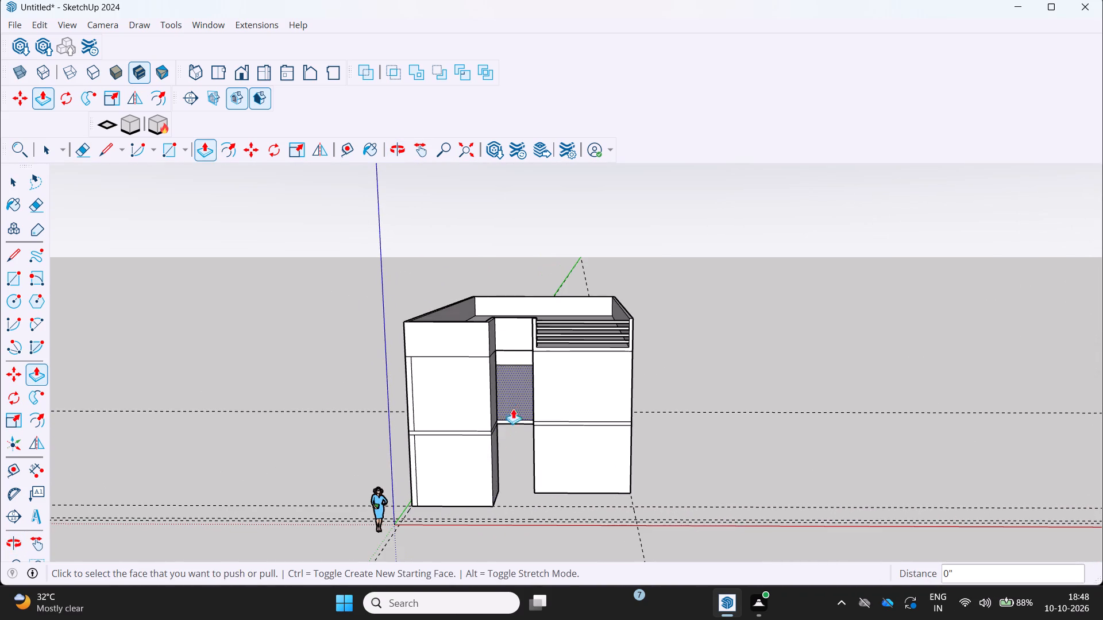
pyautogui.moveTo(516, 385); pyautogui.dragTo(531, 355, button='middle')
pyautogui.scroll(3, 527, 342)
pyautogui.moveTo(511, 361); pyautogui.dragTo(511, 382, button='middle')
pyautogui.scroll(1, 492, 428)
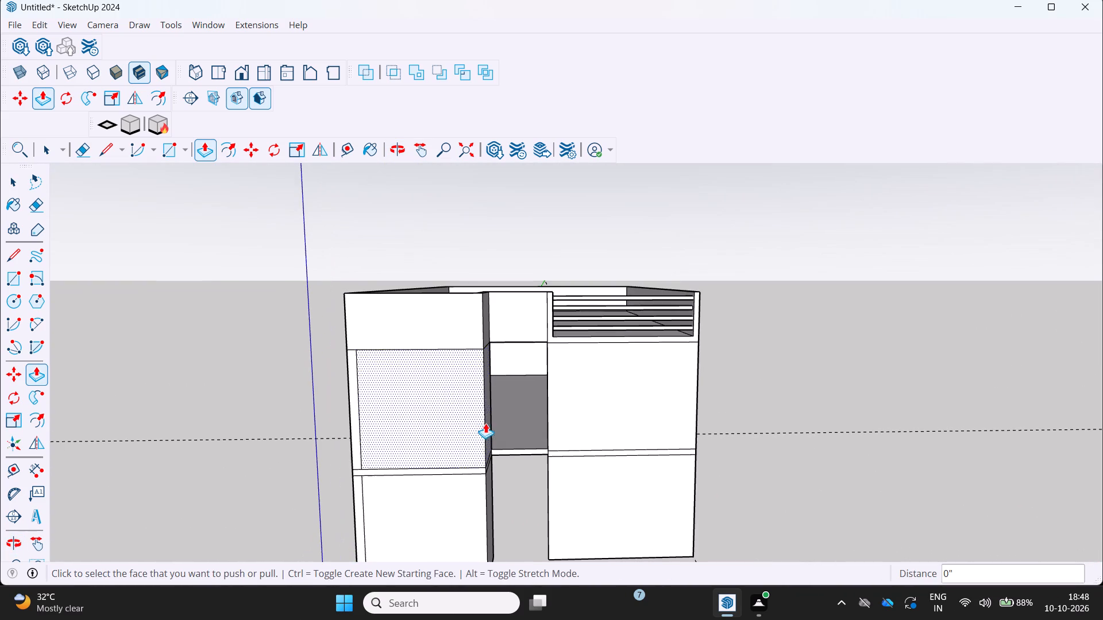
# Set up a MajDoor door with 80" height, 0" floor gap and 45° door angle for drawing.
pyautogui.click(254, 22)
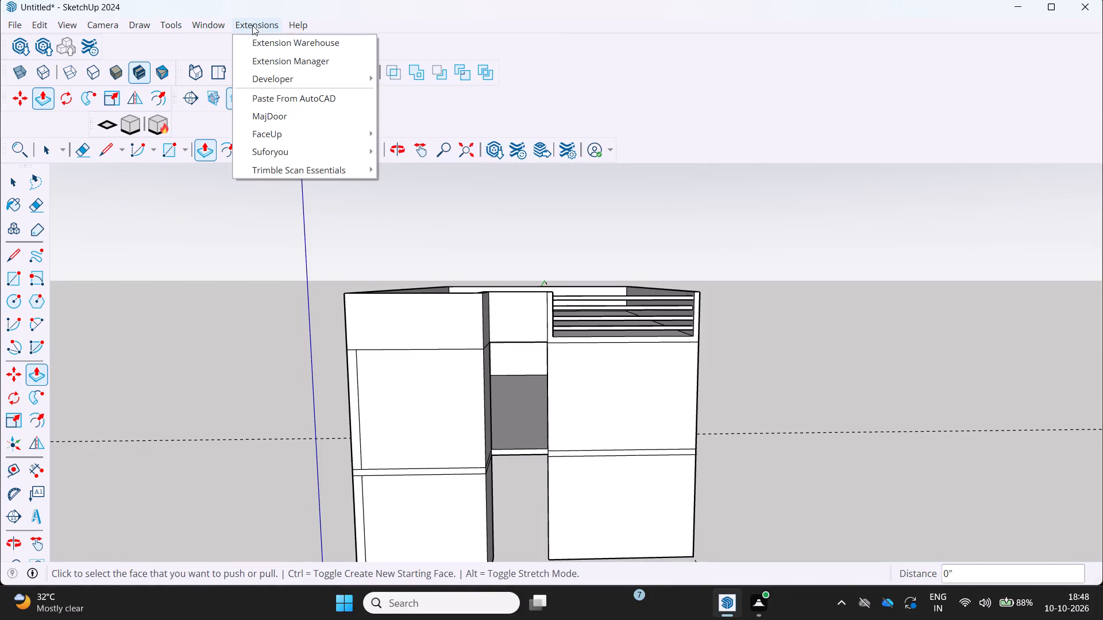
pyautogui.click(275, 107)
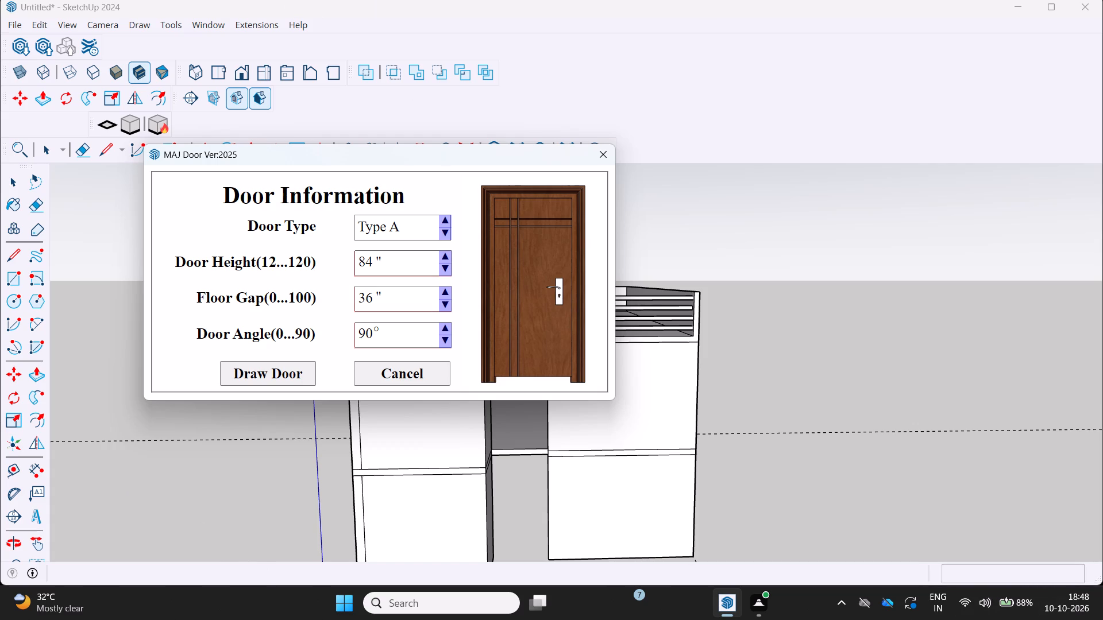
pyautogui.click(375, 259)
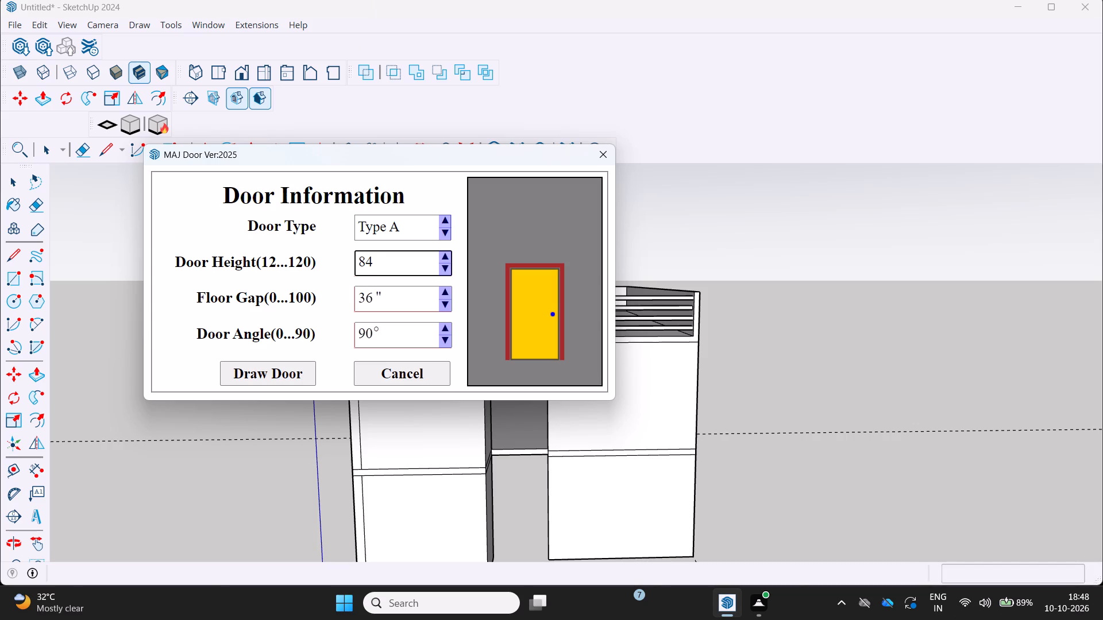
pyautogui.press('BackSpace')
pyautogui.press('0')
pyautogui.click(374, 301)
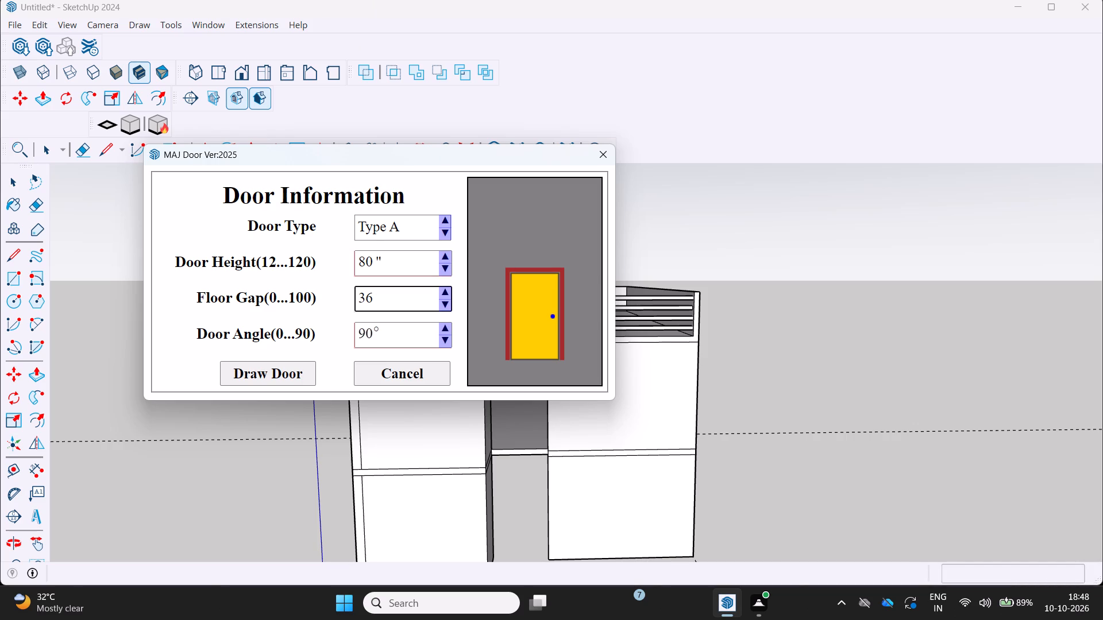
pyautogui.press('BackSpace')
pyautogui.press('BackSpace')
pyautogui.press('BackSpace')
pyautogui.press('0')
pyautogui.click(369, 332)
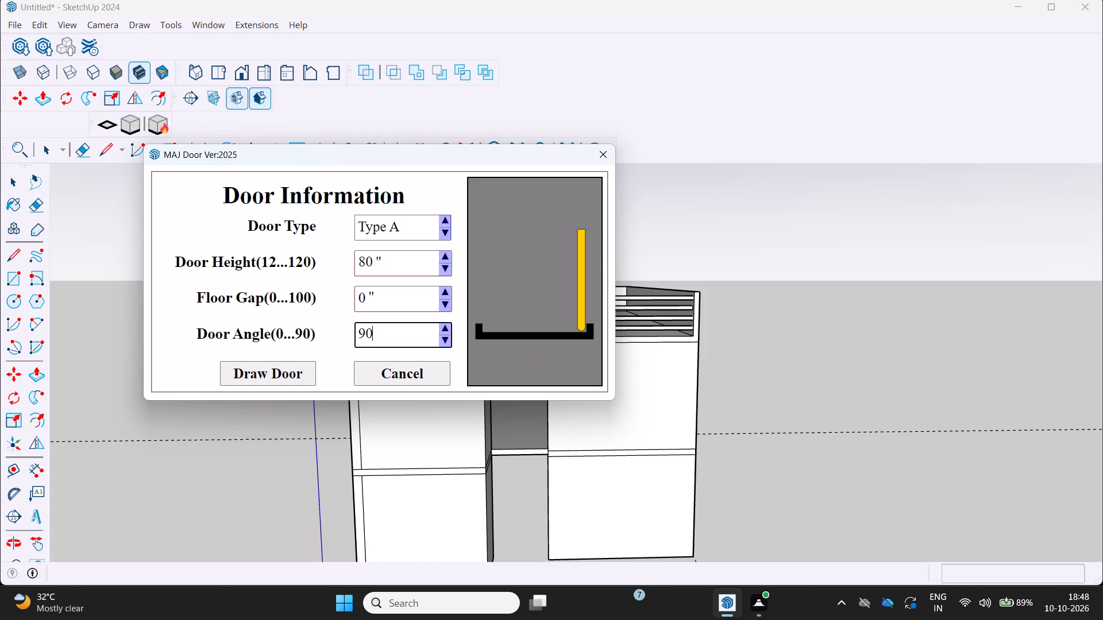
pyautogui.press('BackSpace')
pyautogui.press('BackSpace')
pyautogui.press('BackSpace')
pyautogui.write('45')
pyautogui.click(228, 379)
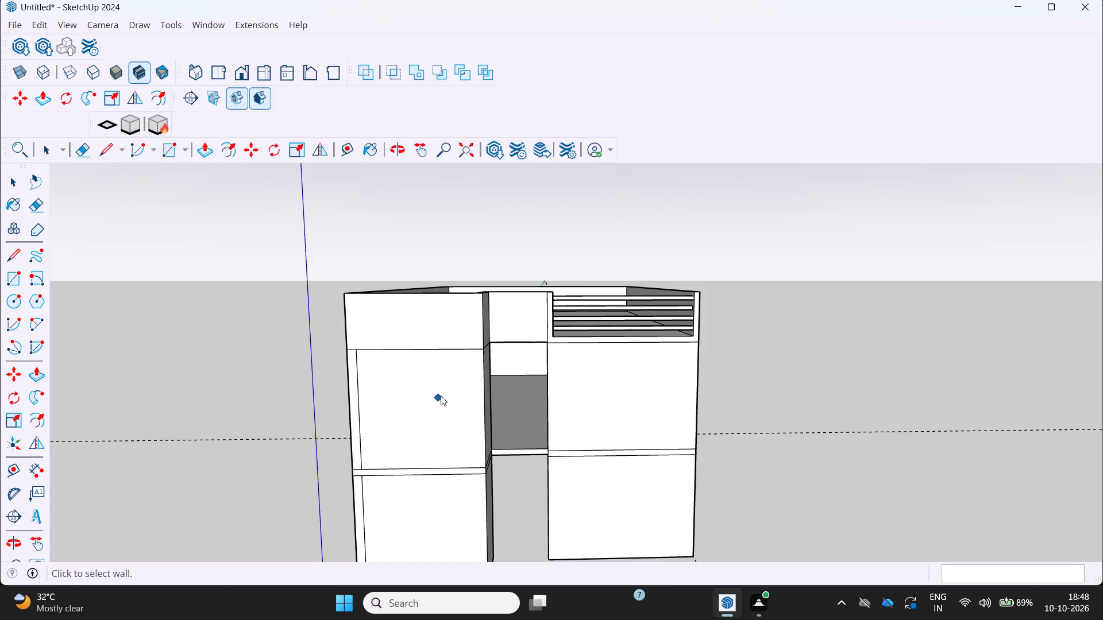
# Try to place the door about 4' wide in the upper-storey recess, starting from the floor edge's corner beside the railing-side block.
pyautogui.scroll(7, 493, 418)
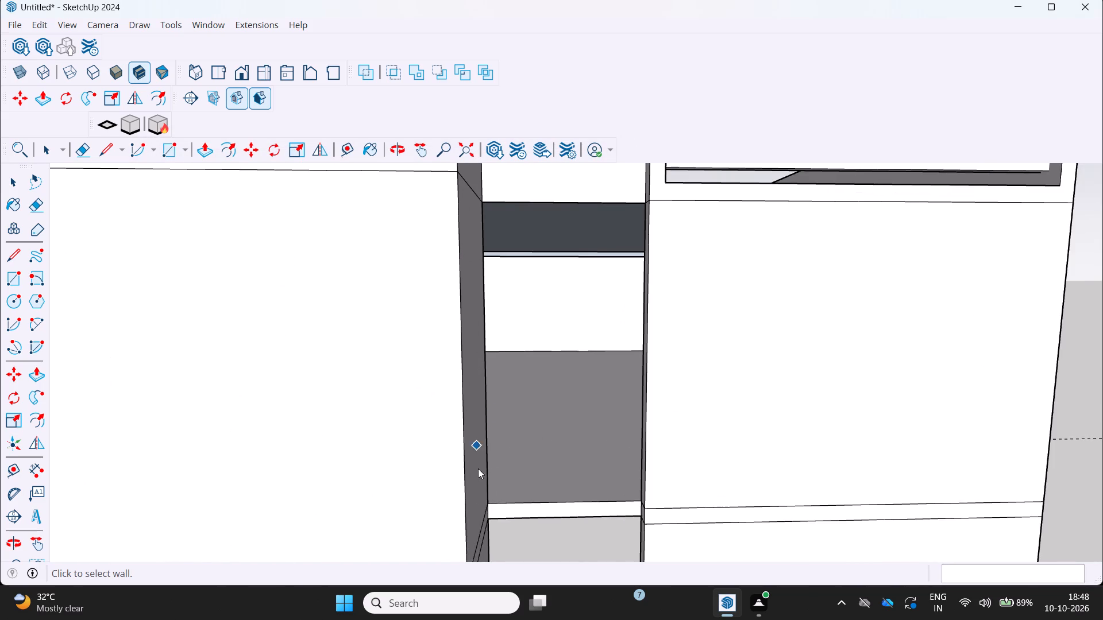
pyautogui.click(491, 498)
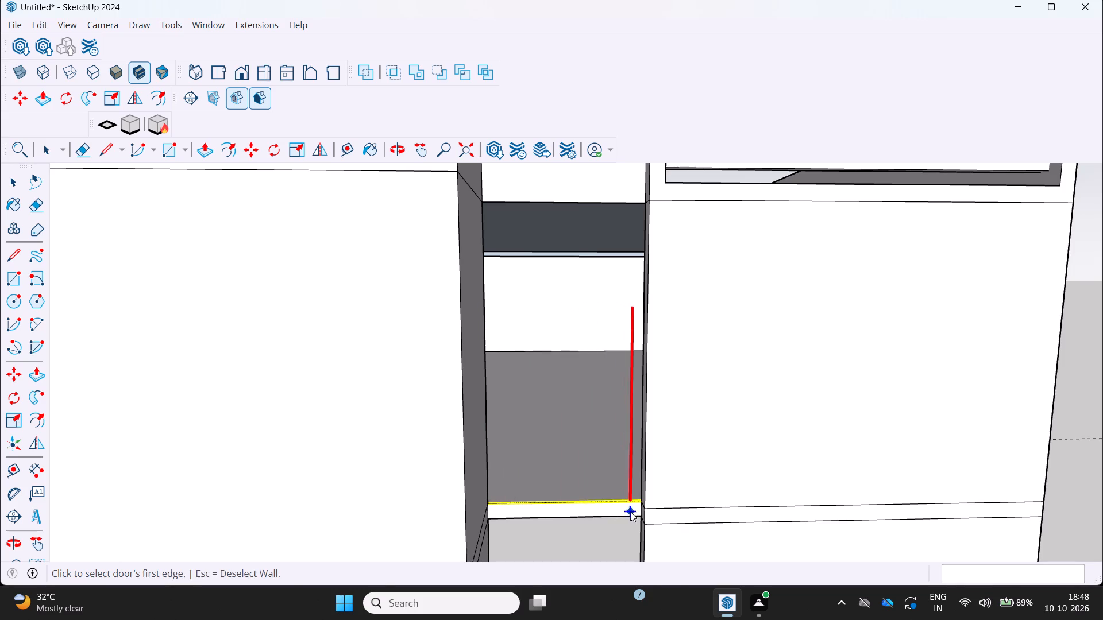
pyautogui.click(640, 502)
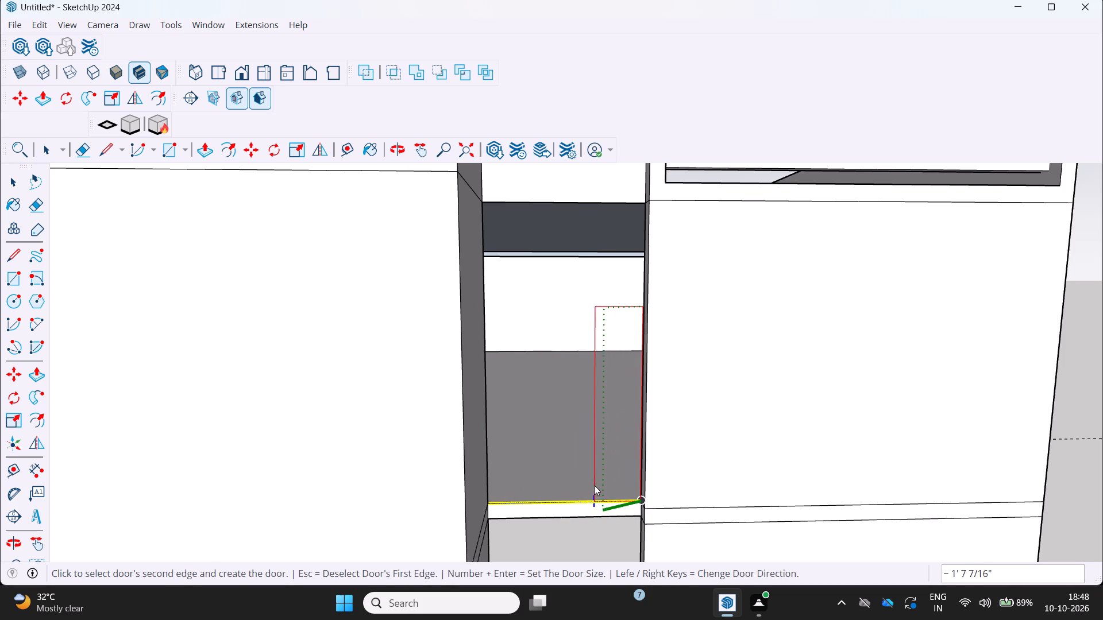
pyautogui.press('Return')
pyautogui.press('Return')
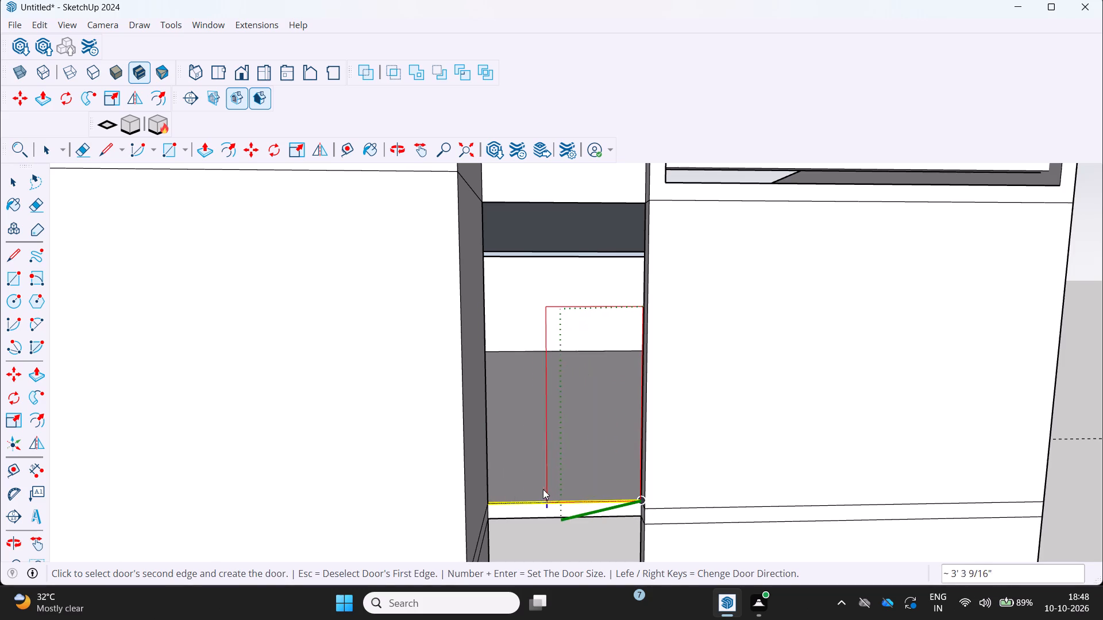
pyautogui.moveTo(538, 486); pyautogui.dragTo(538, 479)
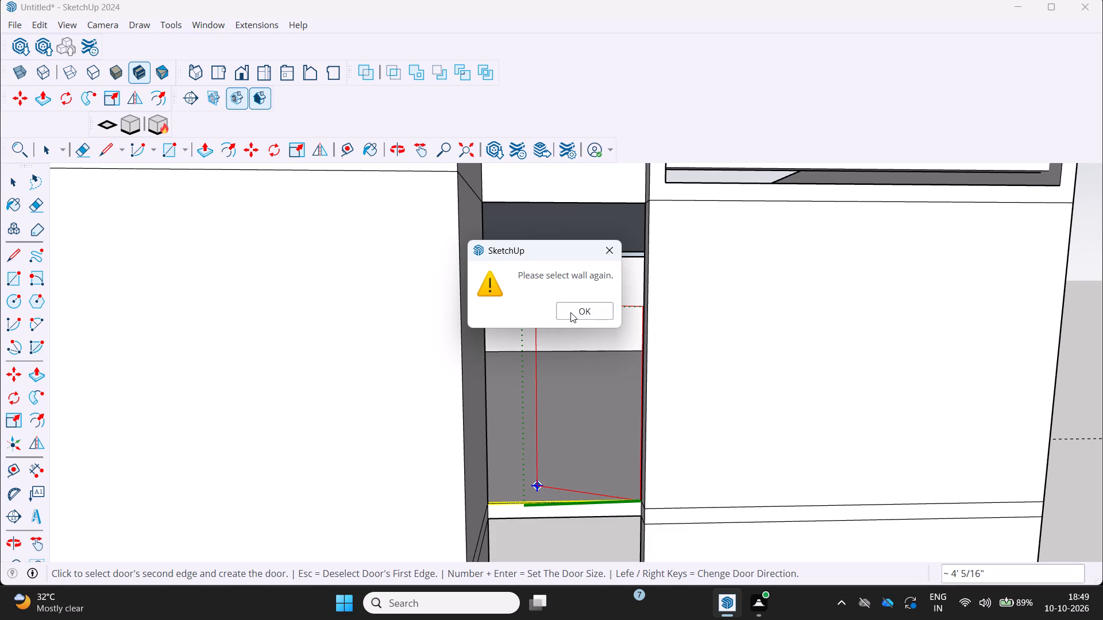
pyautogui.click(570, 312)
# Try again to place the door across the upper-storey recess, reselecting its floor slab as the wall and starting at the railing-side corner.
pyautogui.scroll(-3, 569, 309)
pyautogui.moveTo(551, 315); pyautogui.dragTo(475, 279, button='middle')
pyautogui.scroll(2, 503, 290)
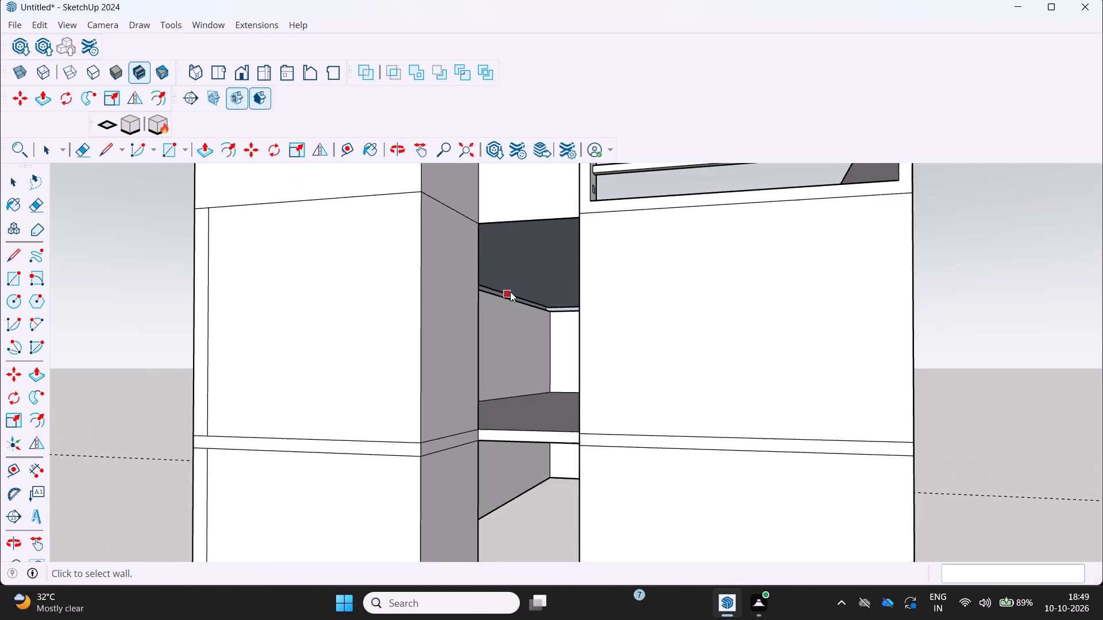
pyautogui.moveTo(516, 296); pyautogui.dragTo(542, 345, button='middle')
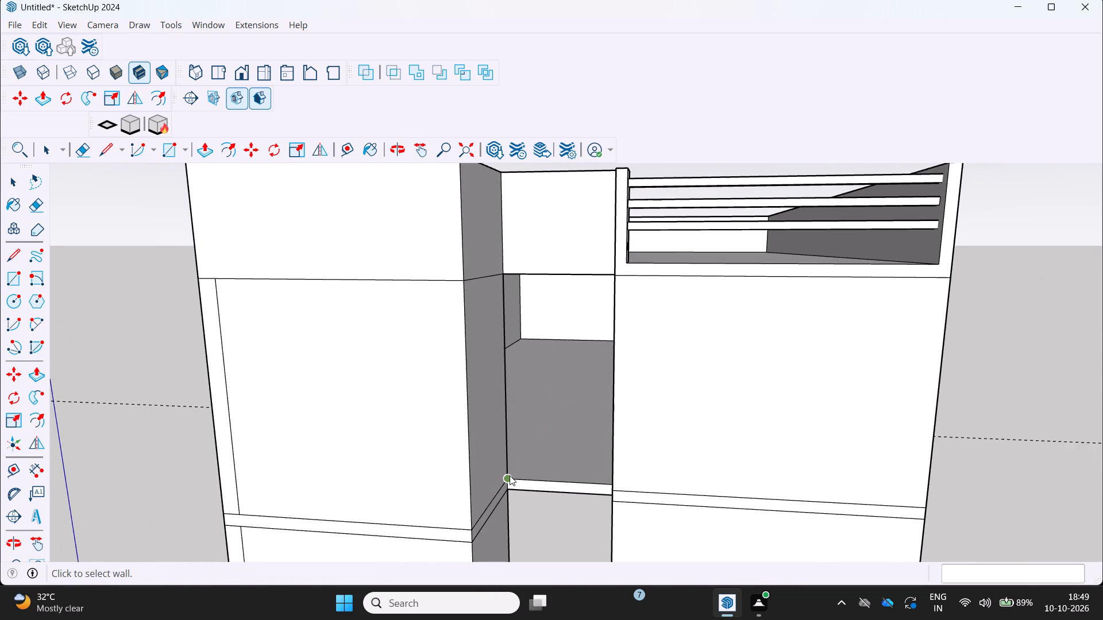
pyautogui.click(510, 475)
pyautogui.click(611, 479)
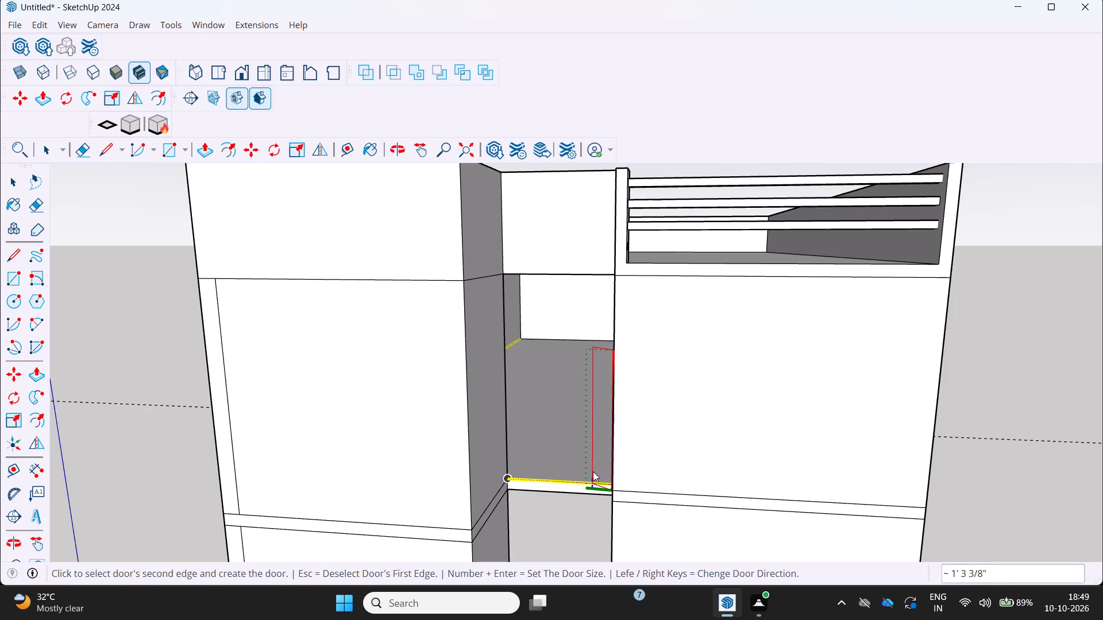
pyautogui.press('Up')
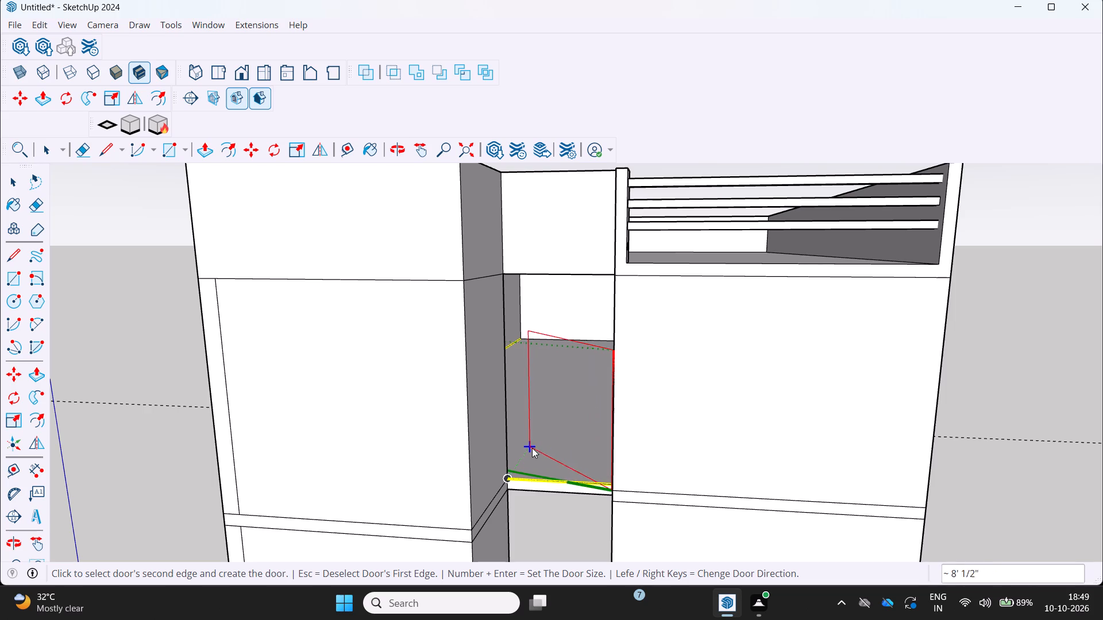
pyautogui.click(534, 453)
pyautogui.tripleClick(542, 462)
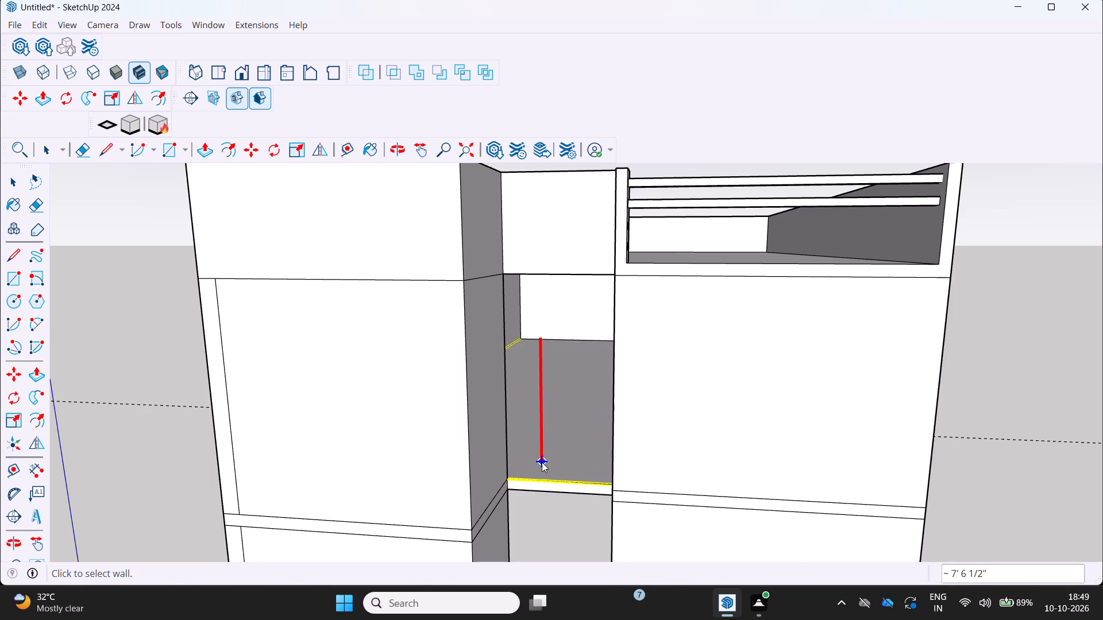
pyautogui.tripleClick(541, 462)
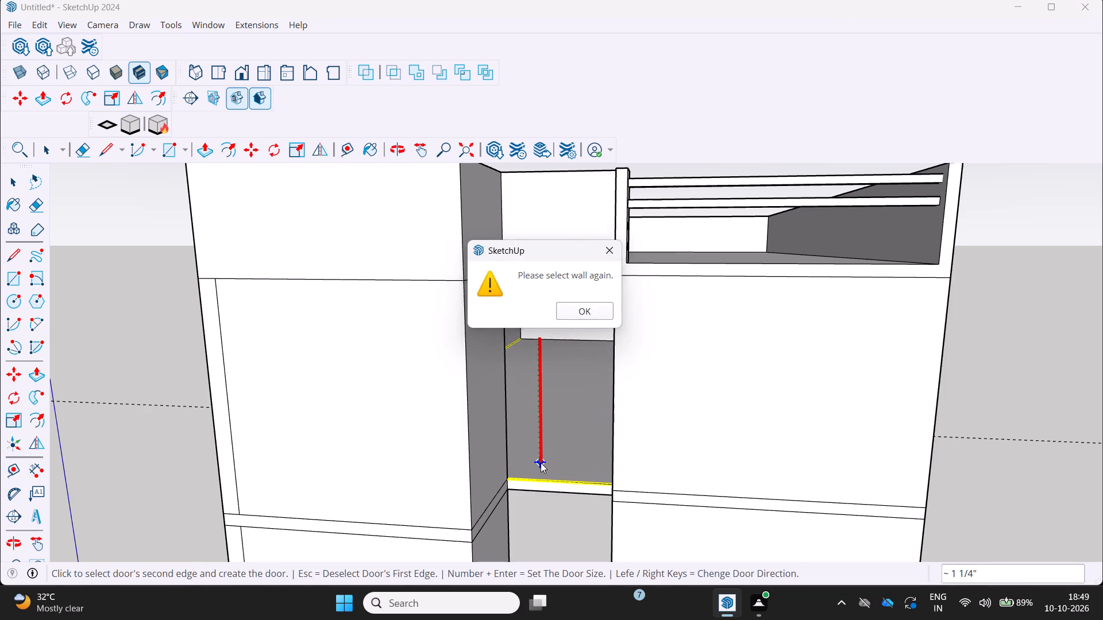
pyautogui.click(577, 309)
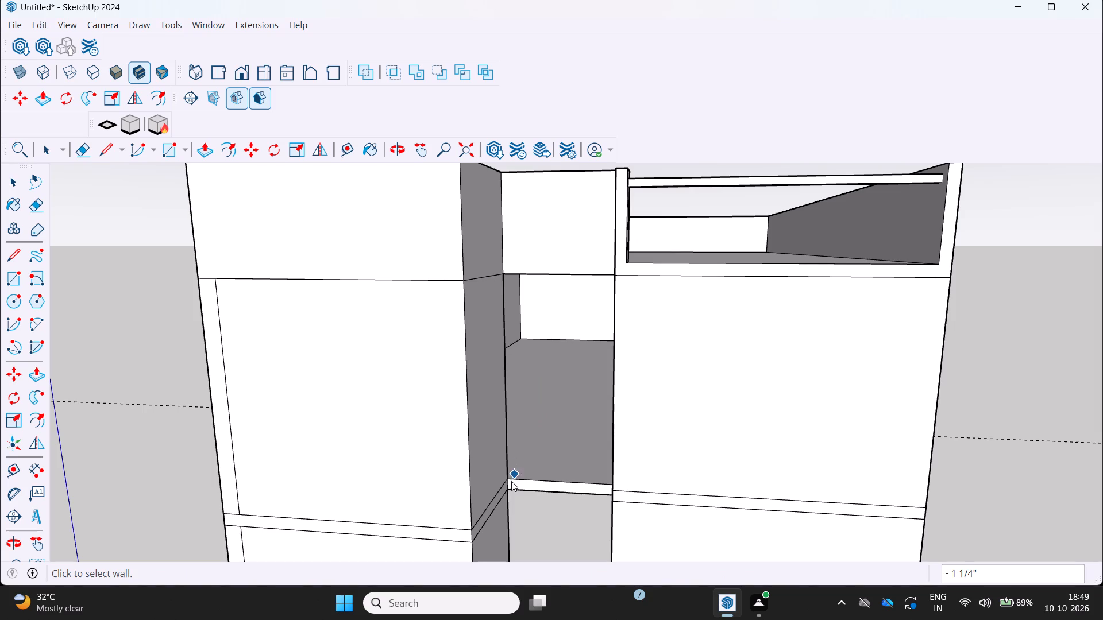
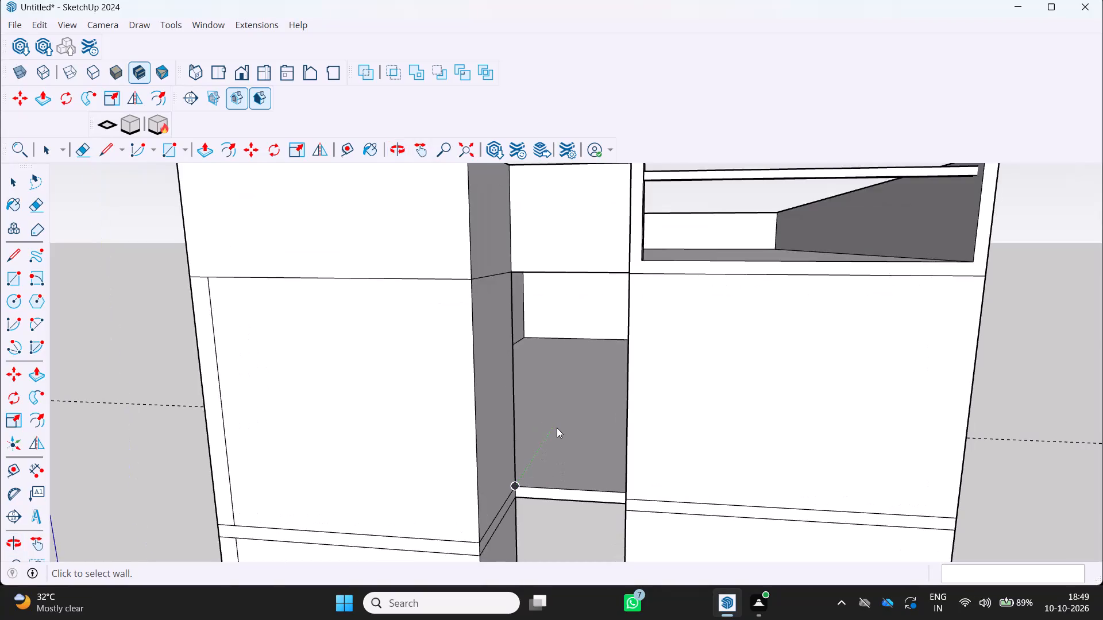
# Try to place a Type A MajDoor door, 80" high with 0" floor gap and 45° angle, across the upper-storey recess, selecting its side wall opposite the railing.
pyautogui.scroll(-2, 557, 428)
pyautogui.moveTo(557, 428); pyautogui.dragTo(603, 405, button='middle')
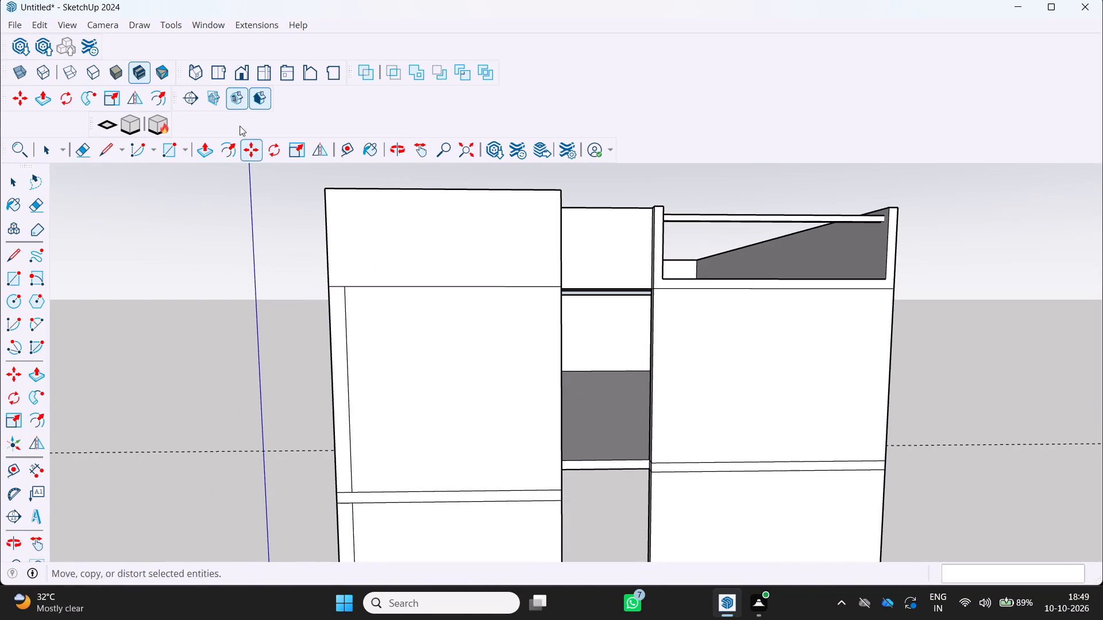
pyautogui.click(244, 20)
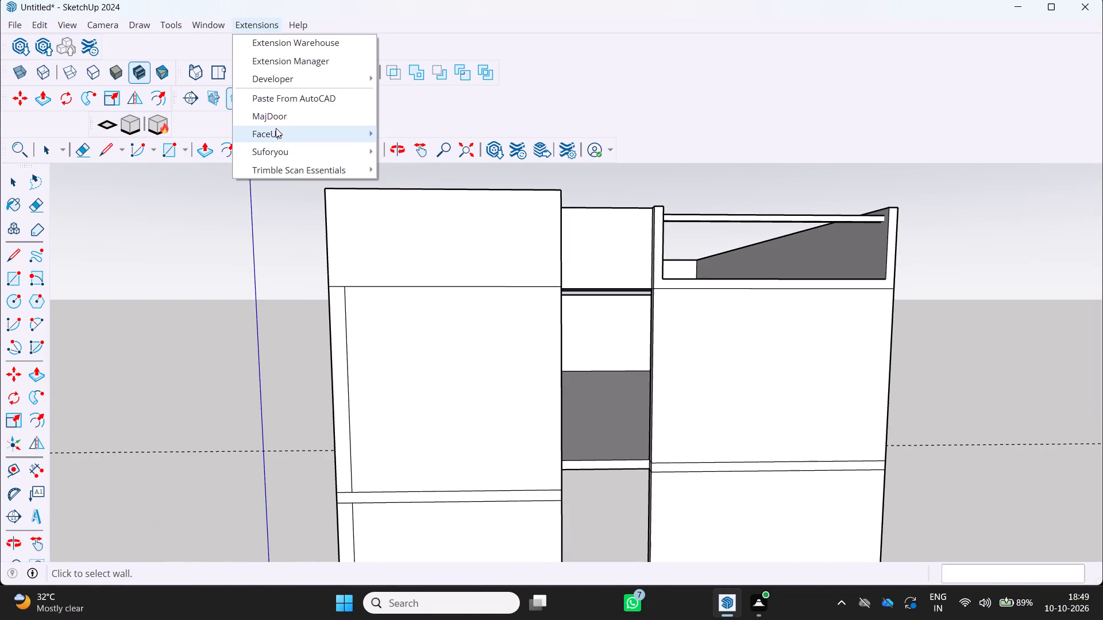
pyautogui.click(269, 115)
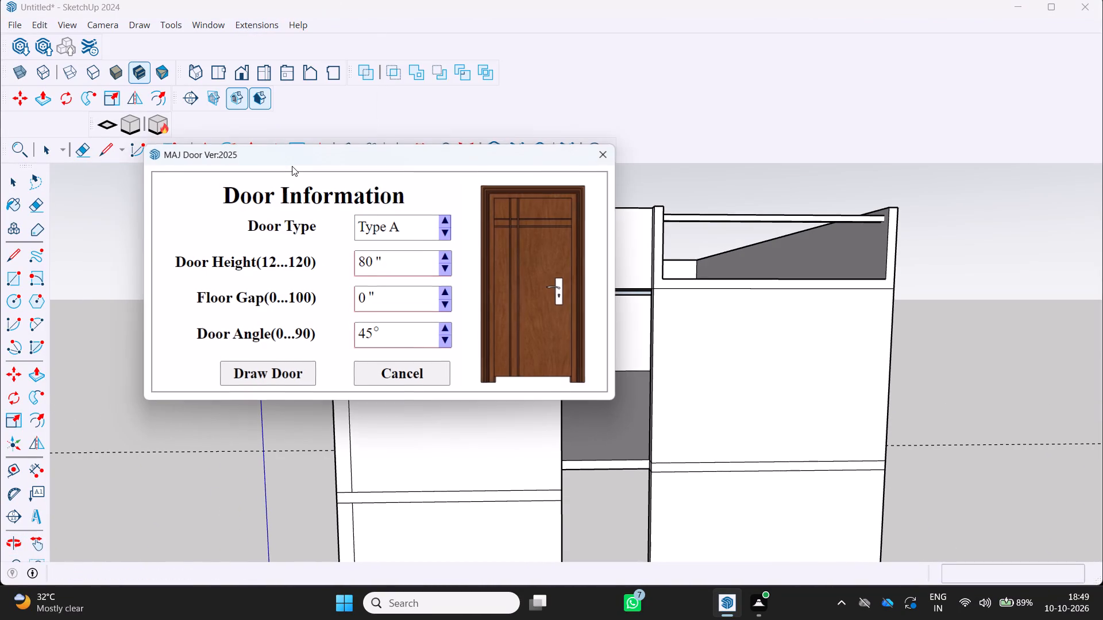
pyautogui.click(290, 370)
pyautogui.moveTo(488, 377); pyautogui.dragTo(400, 378, button='middle')
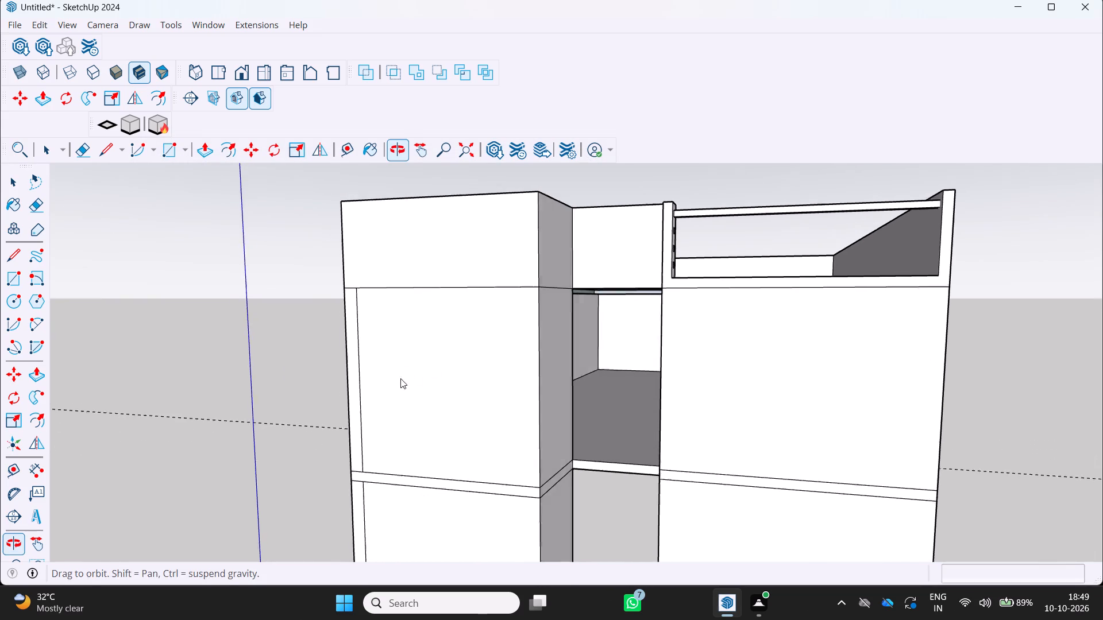
pyautogui.moveTo(400, 378); pyautogui.dragTo(402, 378, button='middle')
pyautogui.scroll(6, 539, 440)
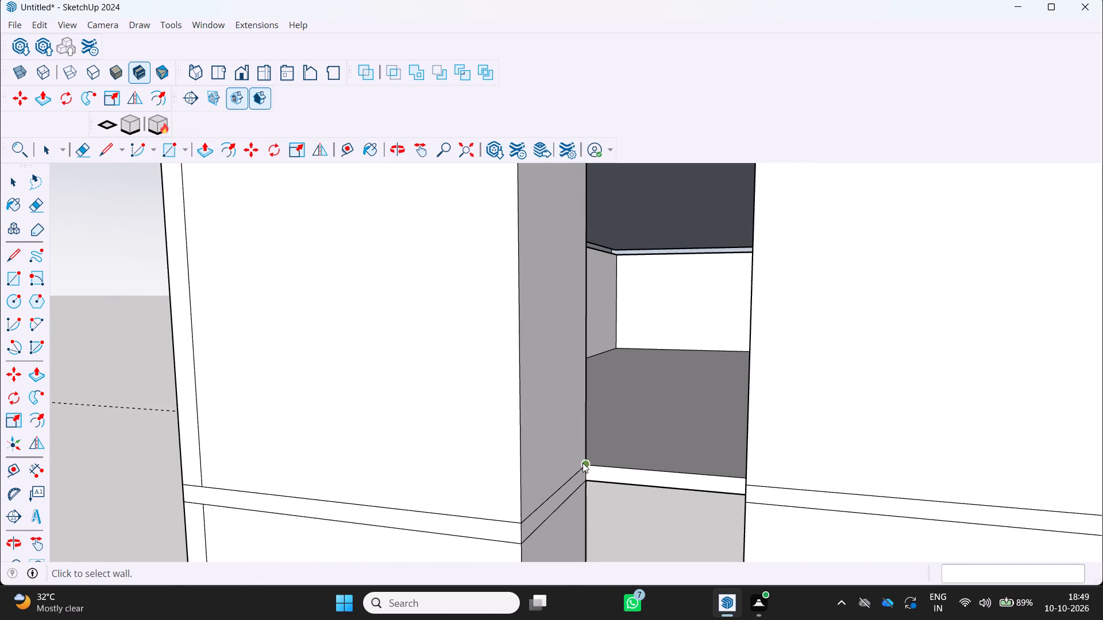
pyautogui.click(583, 462)
pyautogui.scroll(-4, 656, 461)
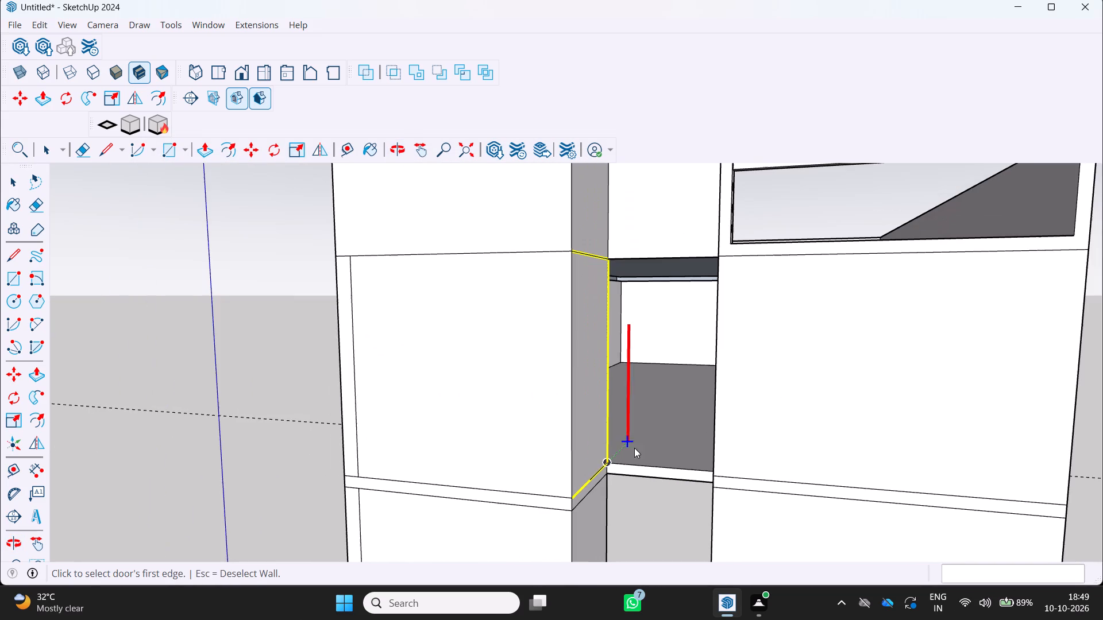
pyautogui.click(711, 475)
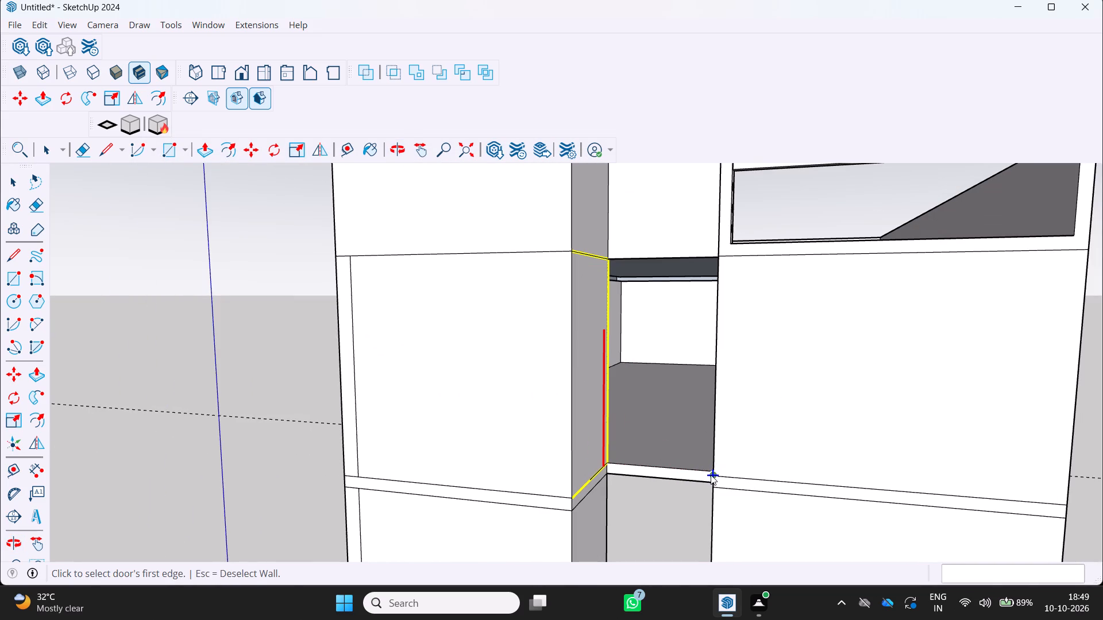
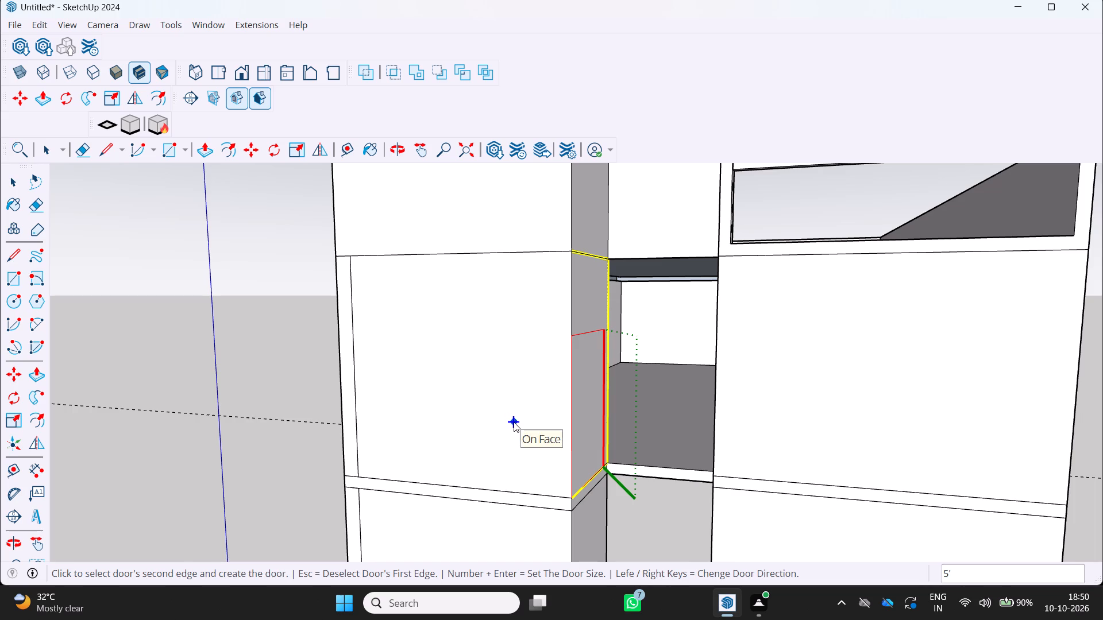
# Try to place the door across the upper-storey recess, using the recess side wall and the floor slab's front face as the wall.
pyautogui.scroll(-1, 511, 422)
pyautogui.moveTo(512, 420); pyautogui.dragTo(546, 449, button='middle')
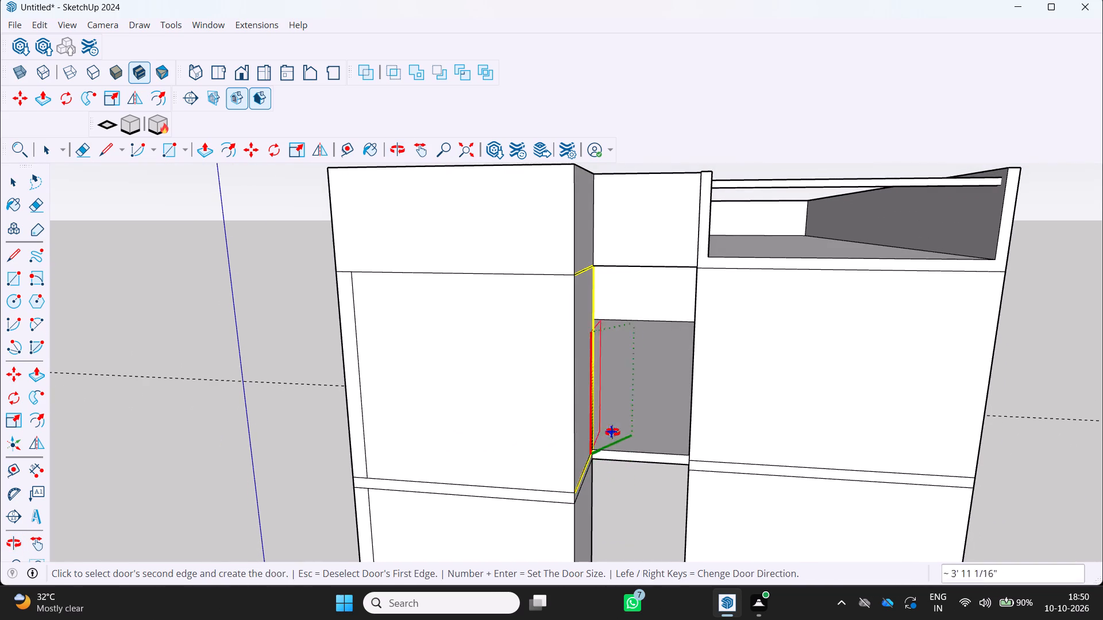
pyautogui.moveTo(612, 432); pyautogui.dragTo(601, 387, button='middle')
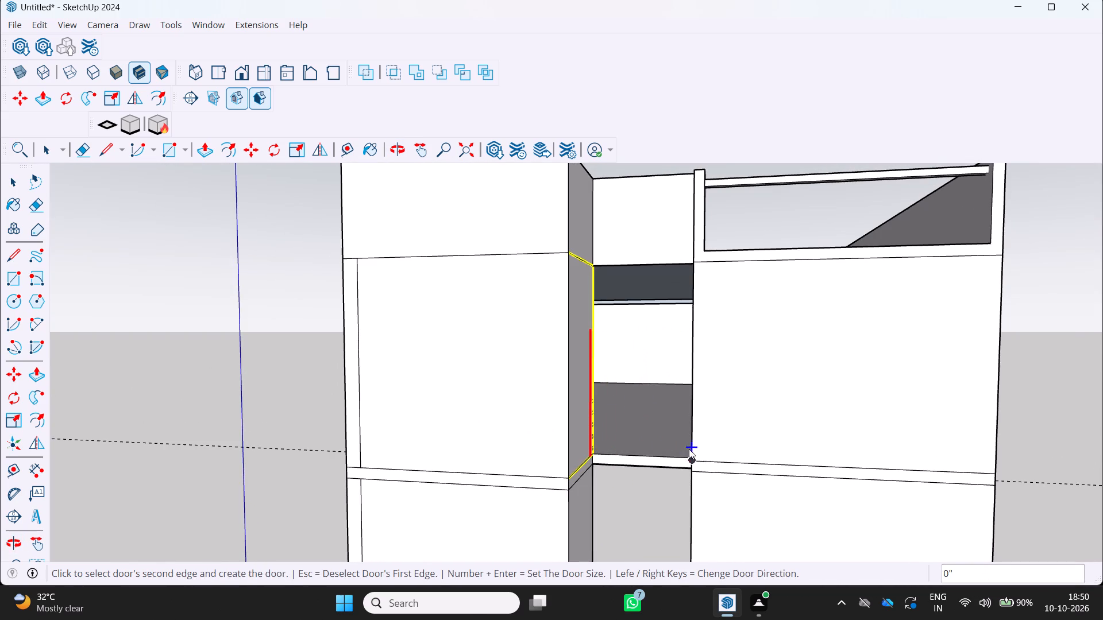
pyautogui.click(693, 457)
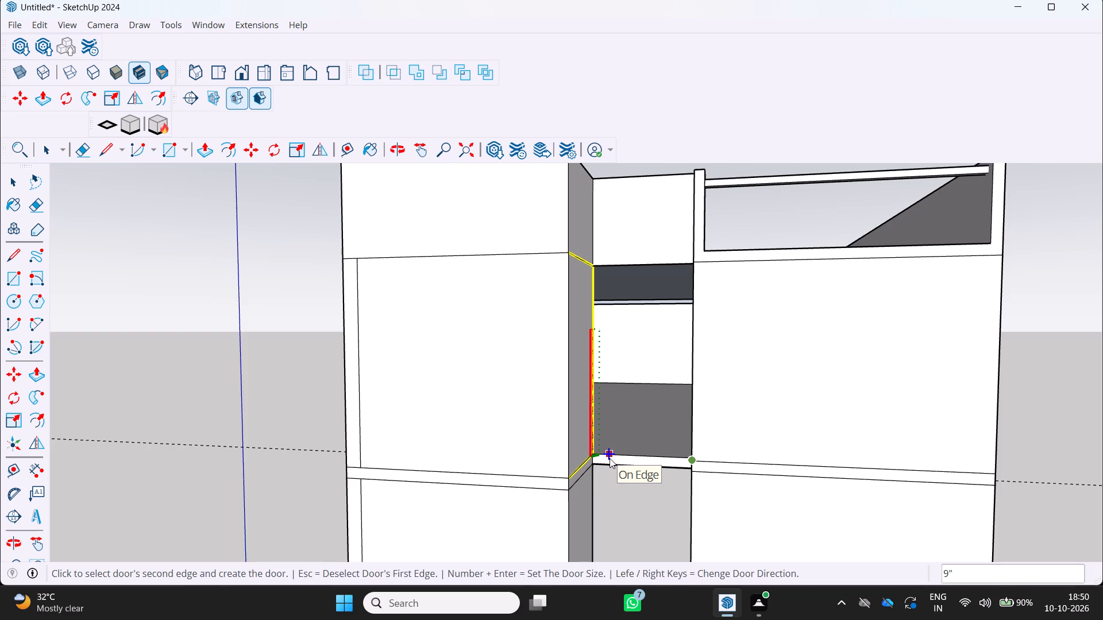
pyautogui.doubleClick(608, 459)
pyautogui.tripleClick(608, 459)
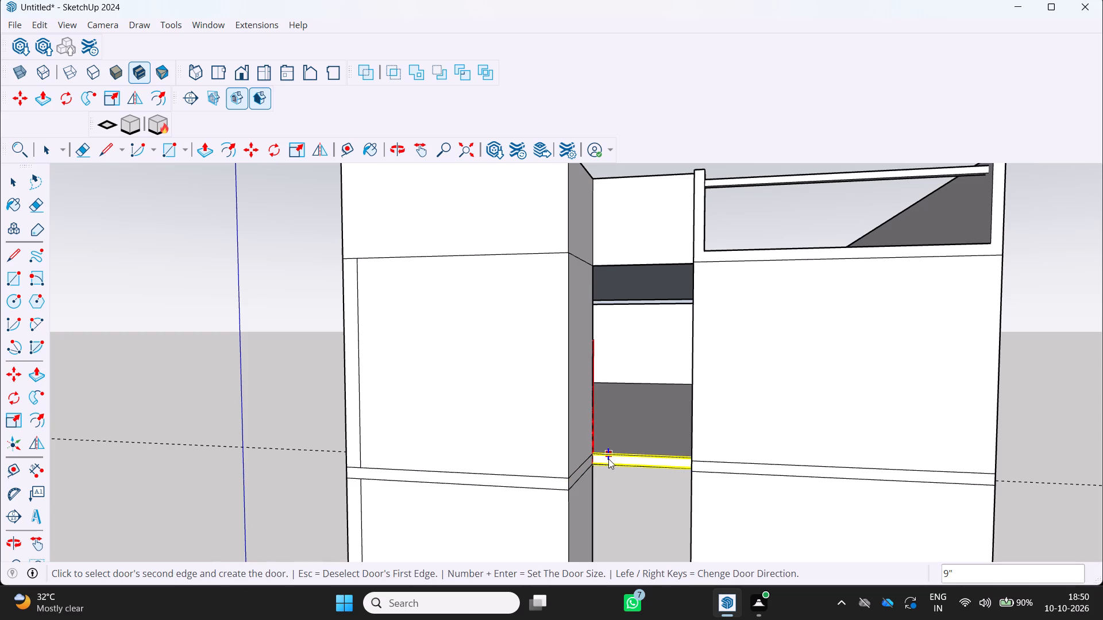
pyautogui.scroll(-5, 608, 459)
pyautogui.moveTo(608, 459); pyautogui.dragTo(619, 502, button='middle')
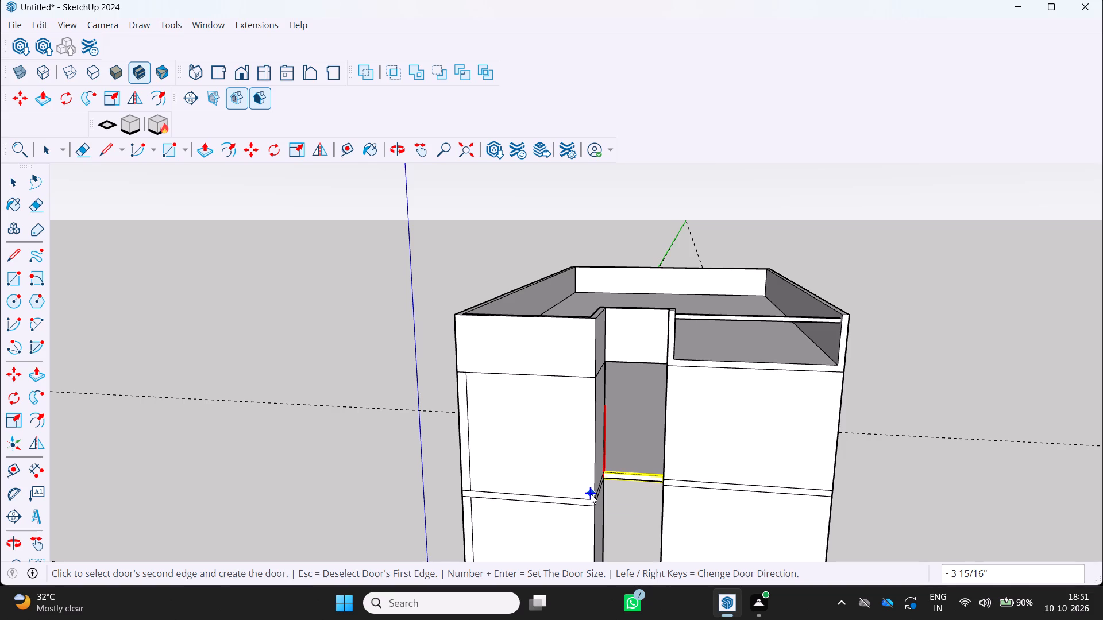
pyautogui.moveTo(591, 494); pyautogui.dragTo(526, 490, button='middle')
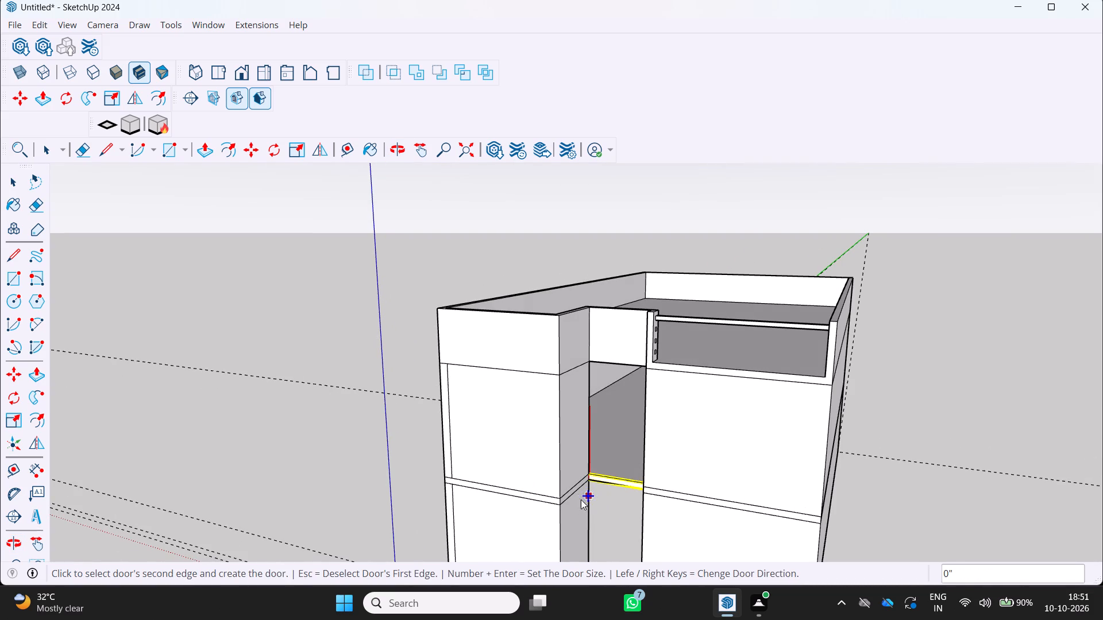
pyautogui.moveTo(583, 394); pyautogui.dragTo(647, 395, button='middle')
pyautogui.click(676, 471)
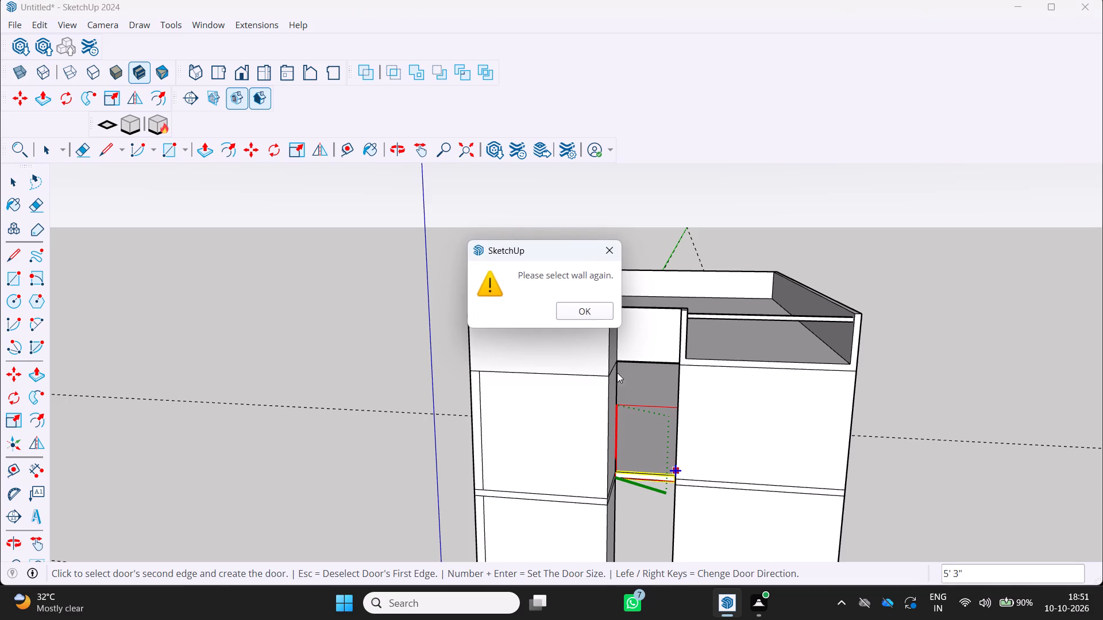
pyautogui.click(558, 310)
# Extrude the second square from the top on the parapet post 12' 9" to the opposite parapet end as a railing bar.
pyautogui.scroll(-5, 499, 307)
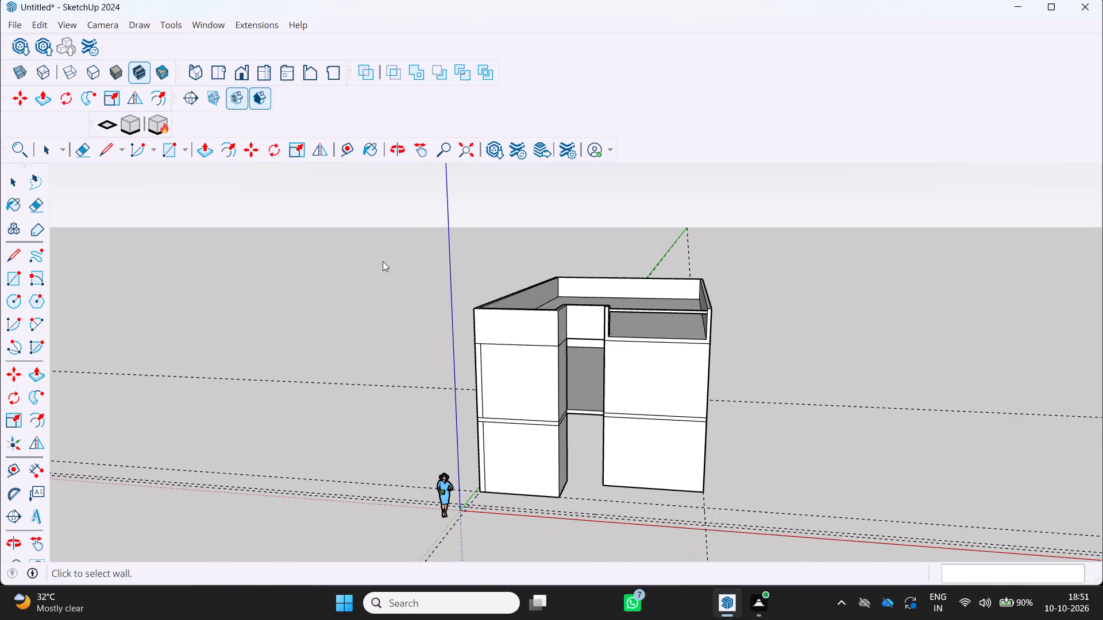
pyautogui.moveTo(304, 237); pyautogui.dragTo(331, 273, button='middle')
pyautogui.moveTo(541, 371); pyautogui.dragTo(398, 301, button='middle')
pyautogui.scroll(1, 541, 371)
pyautogui.scroll(1, 399, 301)
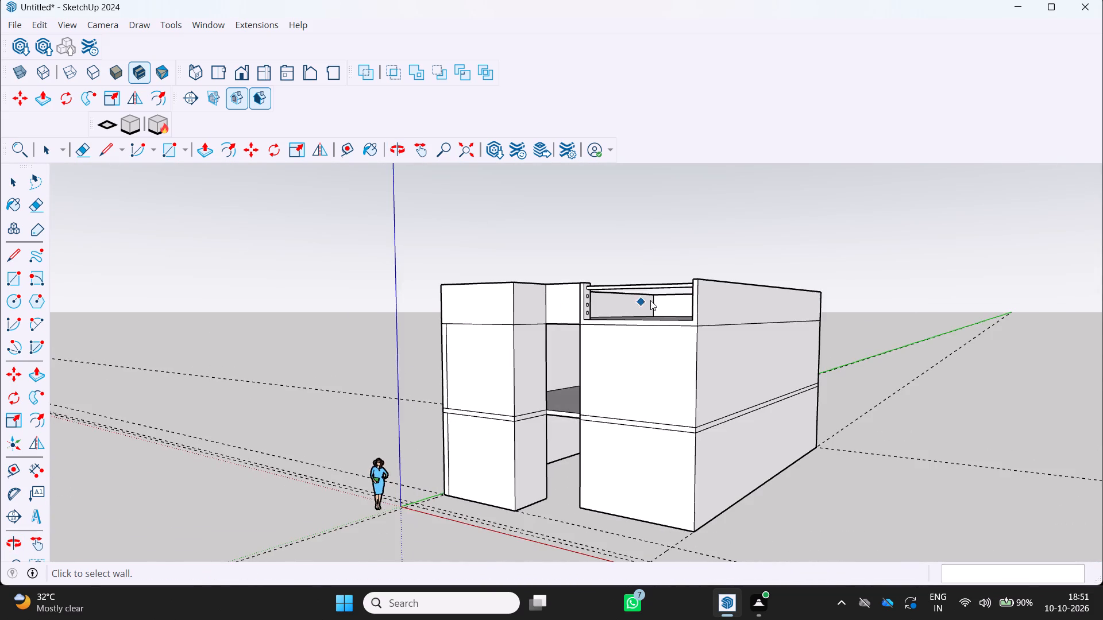
pyautogui.scroll(3, 650, 300)
pyautogui.scroll(1, 577, 339)
pyautogui.moveTo(577, 339); pyautogui.dragTo(533, 373, button='middle')
pyautogui.scroll(7, 425, 273)
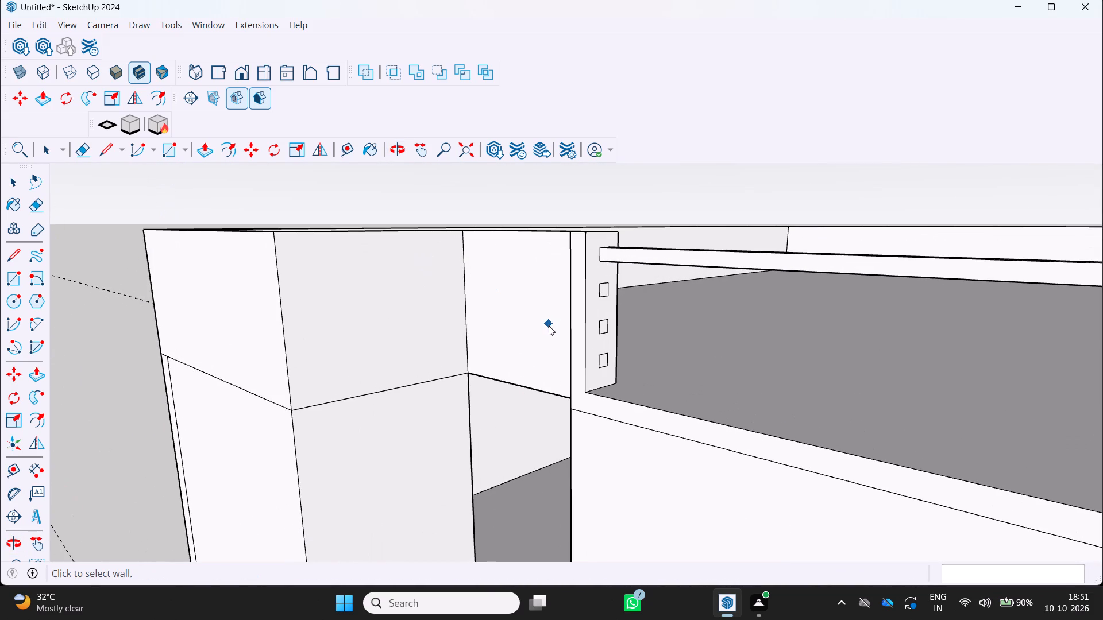
pyautogui.press('p')
pyautogui.scroll(5, 618, 309)
pyautogui.click(588, 281)
pyautogui.scroll(-7, 590, 284)
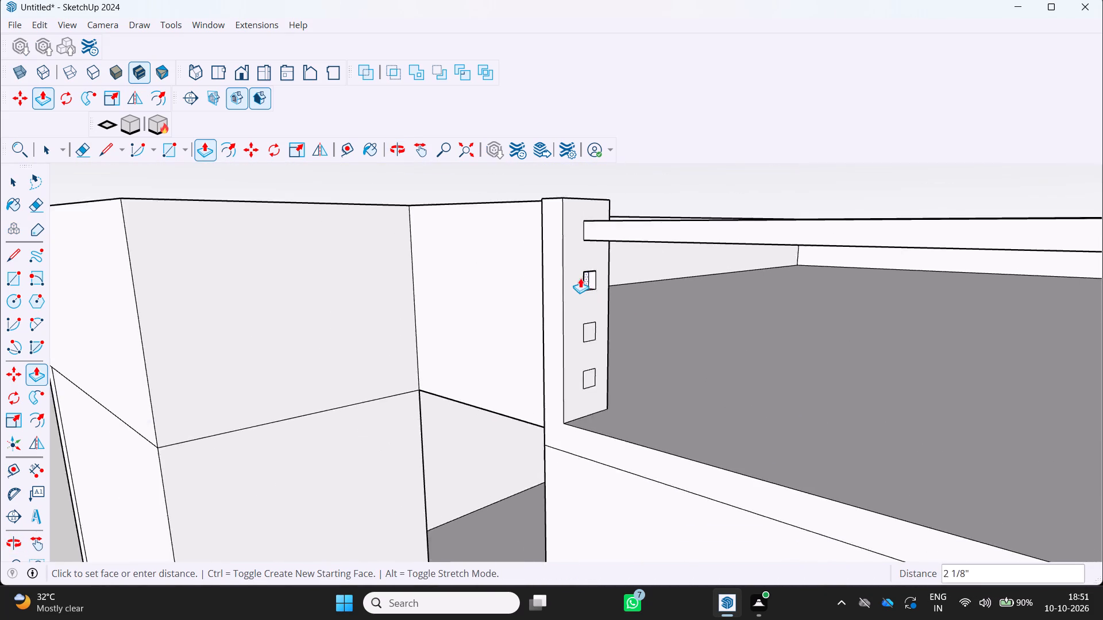
pyautogui.scroll(-9, 580, 278)
pyautogui.scroll(-1, 626, 285)
pyautogui.scroll(-1, 786, 249)
pyautogui.moveTo(715, 273); pyautogui.dragTo(839, 300, button='middle')
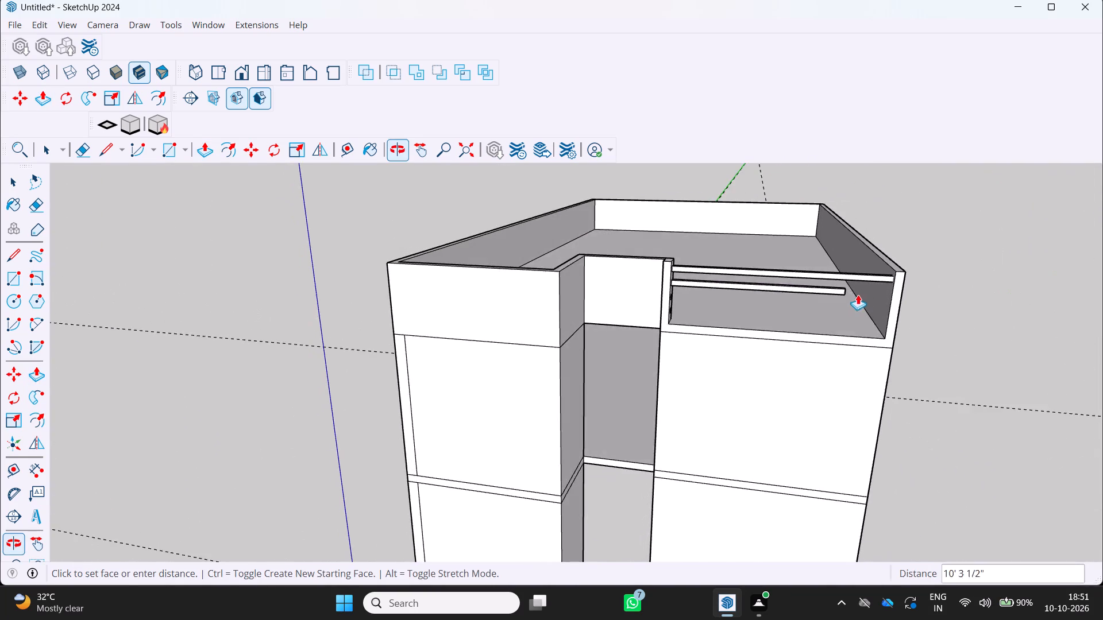
pyautogui.scroll(5, 864, 290)
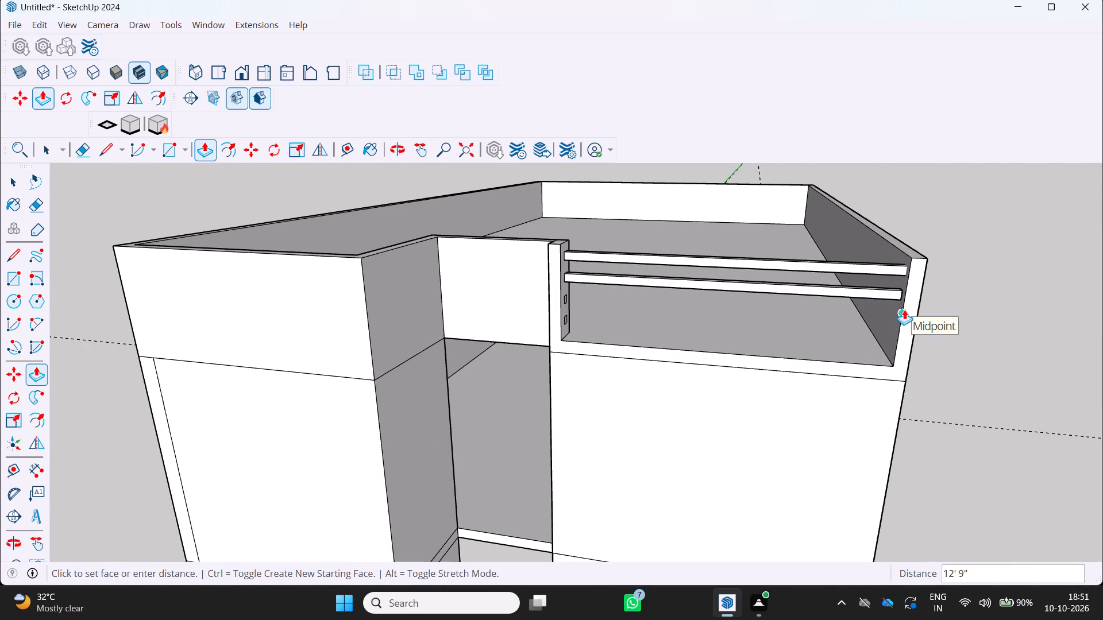
pyautogui.click(904, 309)
# Extrude the third square from the top on the parapet post 12' 9" across the roof opening as a railing bar.
pyautogui.scroll(-1, 715, 326)
pyautogui.moveTo(651, 301); pyautogui.dragTo(632, 291, button='middle')
pyautogui.scroll(3, 507, 333)
pyautogui.moveTo(505, 333); pyautogui.dragTo(339, 324, button='middle')
pyautogui.middleClick(336, 324)
pyautogui.scroll(4, 624, 292)
pyautogui.click(621, 280)
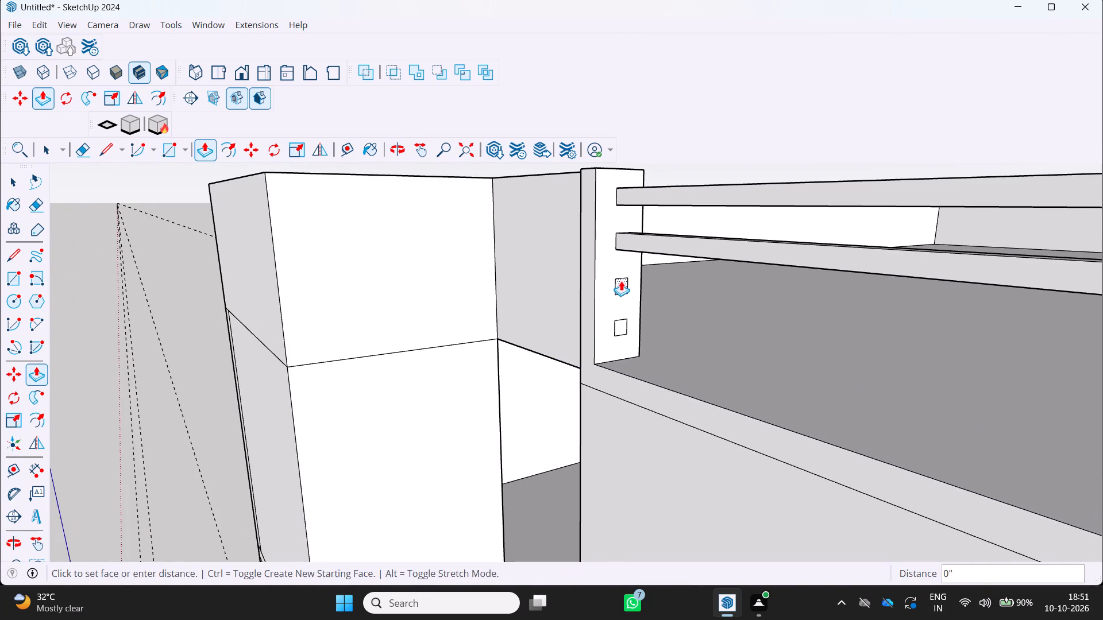
pyautogui.scroll(-10, 646, 281)
pyautogui.moveTo(655, 274); pyautogui.dragTo(751, 286, button='middle')
pyautogui.scroll(7, 812, 288)
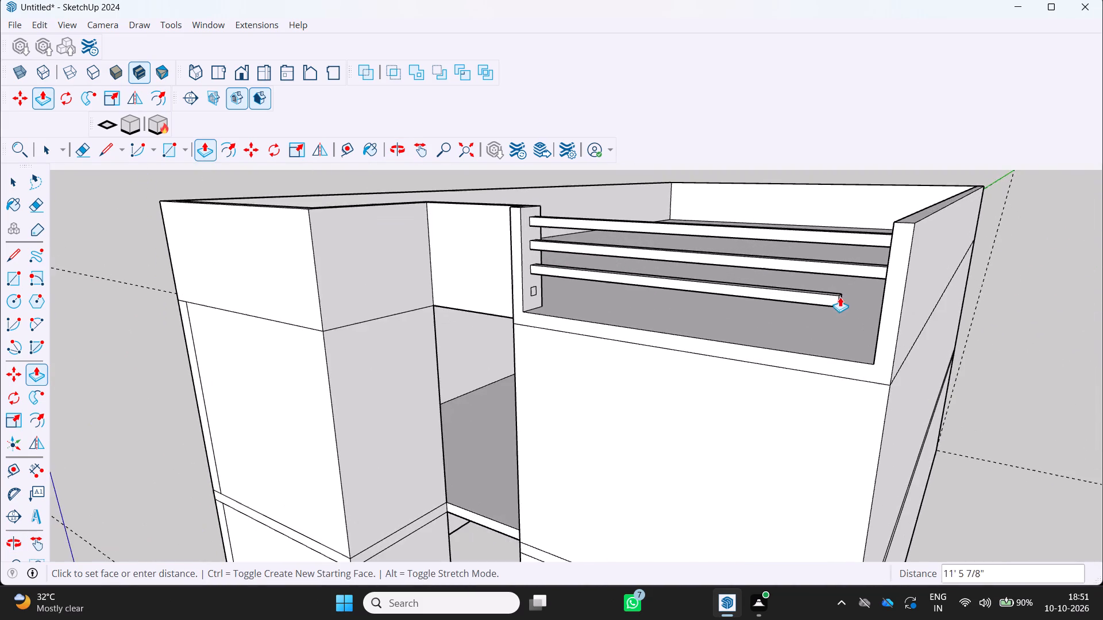
pyautogui.moveTo(842, 303); pyautogui.dragTo(888, 312, button='middle')
pyautogui.moveTo(890, 311); pyautogui.dragTo(896, 307, button='middle')
pyautogui.click(892, 303)
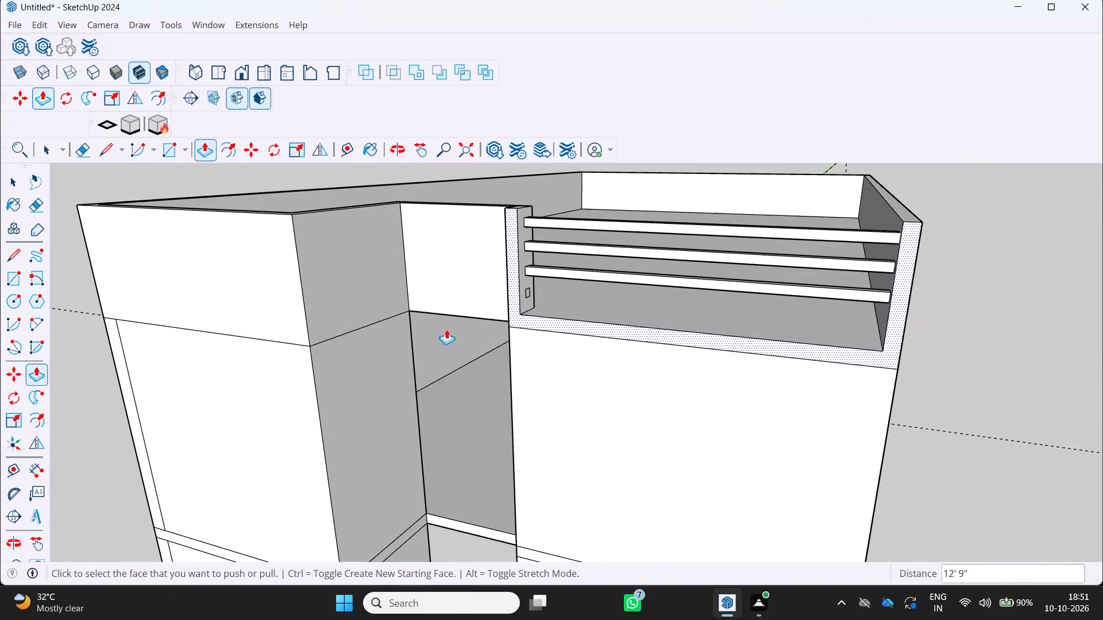
# Extrude the lowest square on the parapet post 12' 8 3/4" across the roof opening as the fourth railing bar.
pyautogui.moveTo(505, 321); pyautogui.dragTo(470, 315, button='middle')
pyautogui.scroll(7, 464, 311)
pyautogui.moveTo(531, 292); pyautogui.dragTo(437, 274, button='middle')
pyautogui.scroll(1, 529, 292)
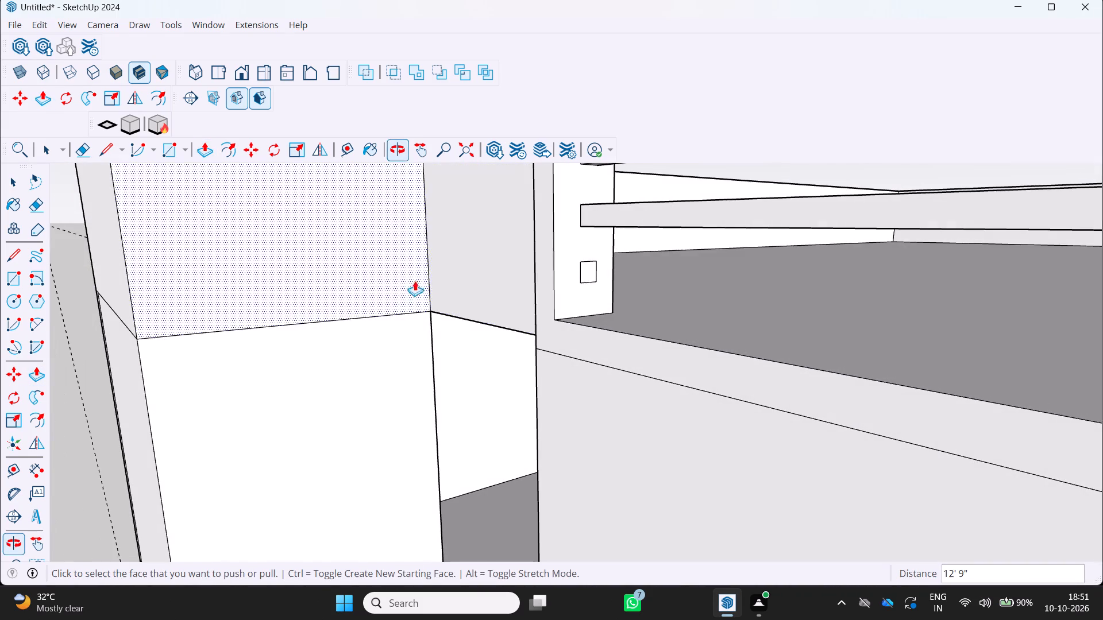
pyautogui.click(589, 269)
pyautogui.scroll(-12, 593, 284)
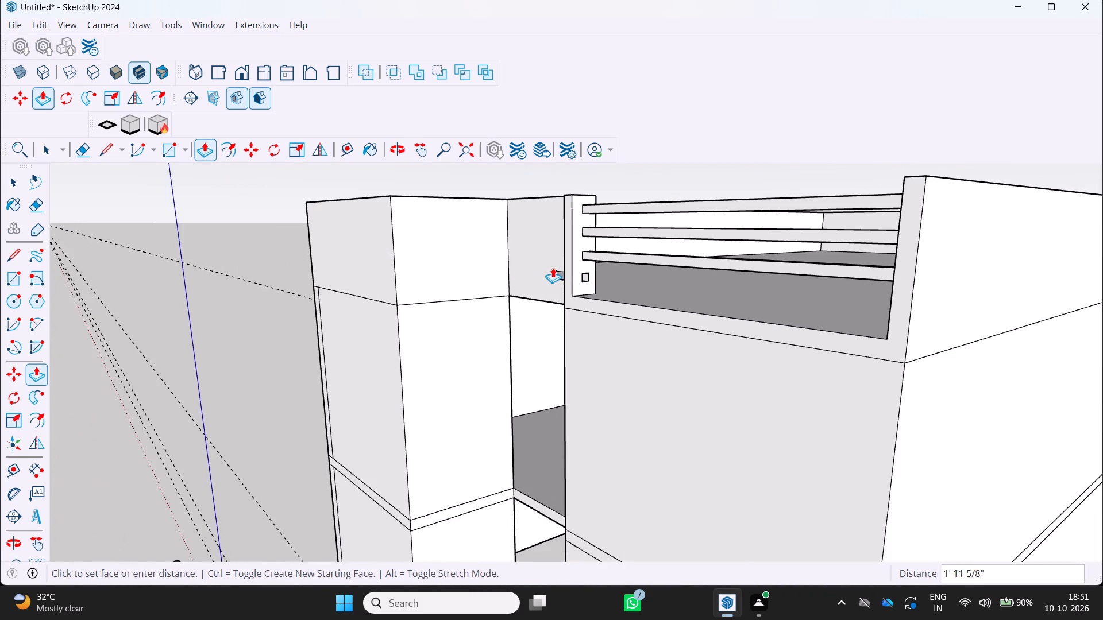
pyautogui.scroll(-3, 553, 268)
pyautogui.moveTo(560, 270); pyautogui.dragTo(700, 295, button='middle')
pyautogui.scroll(3, 805, 295)
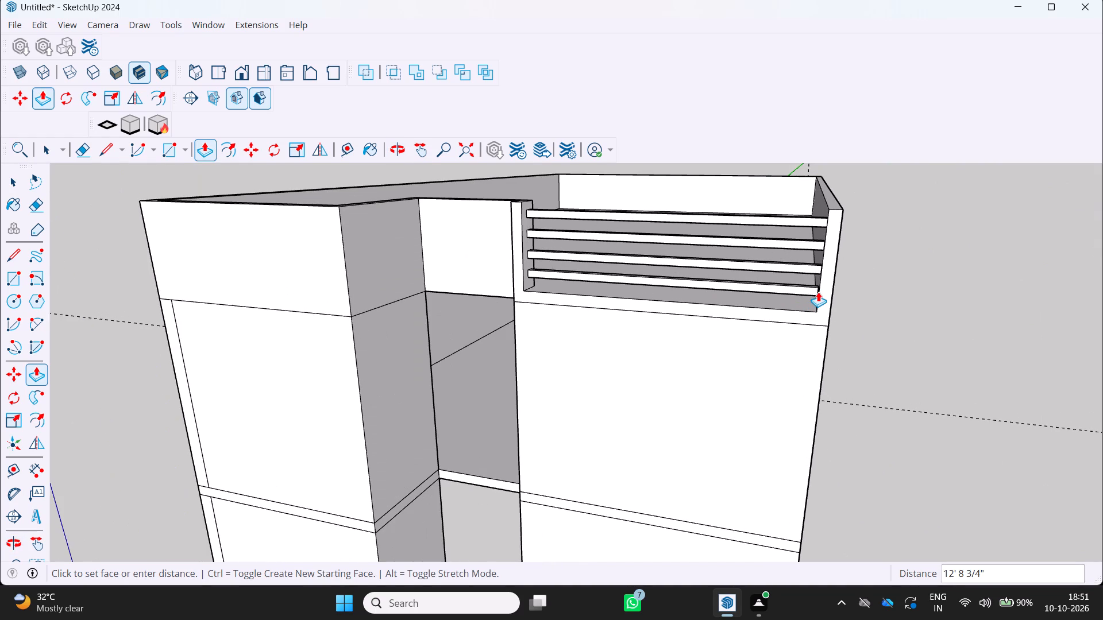
pyautogui.click(818, 292)
pyautogui.scroll(-5, 399, 368)
pyautogui.moveTo(401, 369); pyautogui.dragTo(463, 360, button='middle')
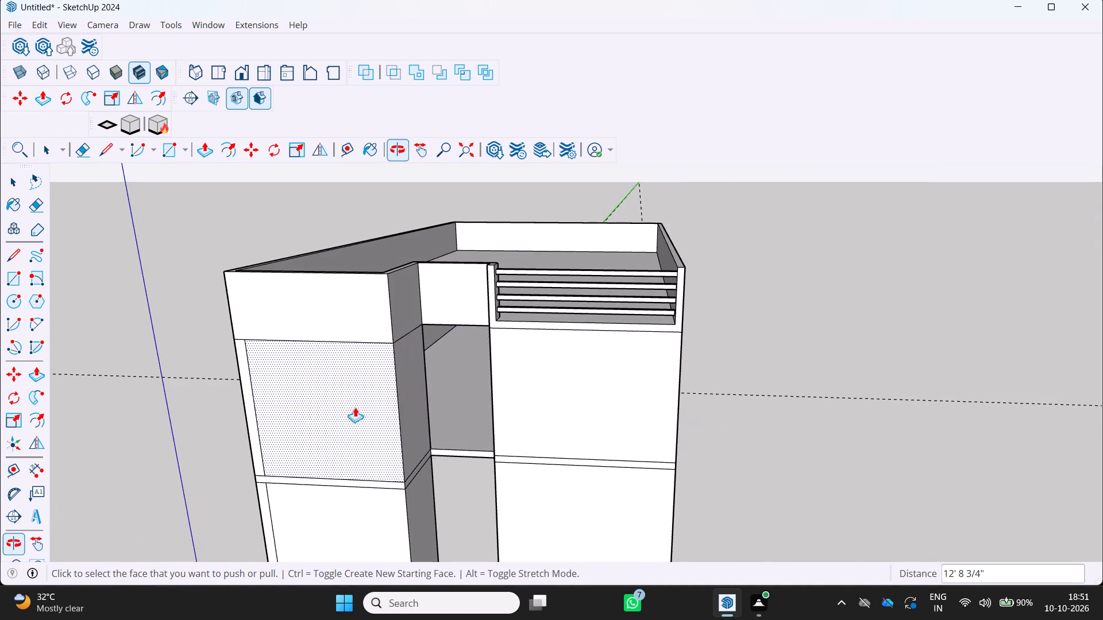
pyautogui.press('space')
# Draw a 4' by 3' window rectangle on the ground-storey front wall below the roof railing.
pyautogui.moveTo(252, 445); pyautogui.dragTo(245, 425, button='middle')
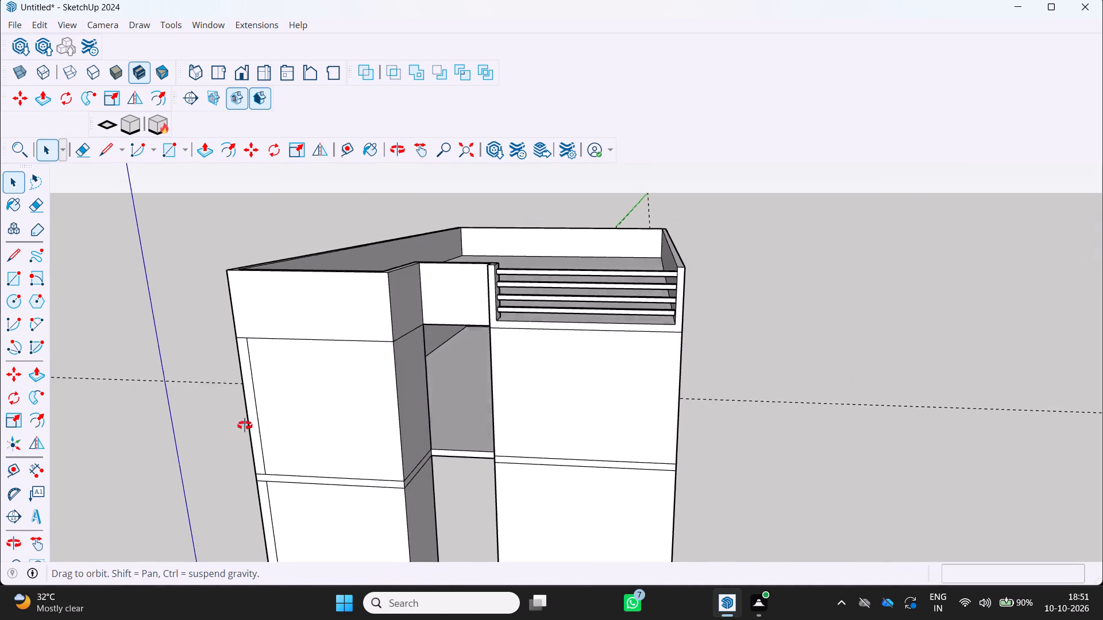
pyautogui.moveTo(245, 425); pyautogui.dragTo(237, 315, button='middle')
pyautogui.scroll(-4, 237, 315)
pyautogui.moveTo(240, 327); pyautogui.dragTo(278, 383, button='middle')
pyautogui.scroll(-3, 272, 386)
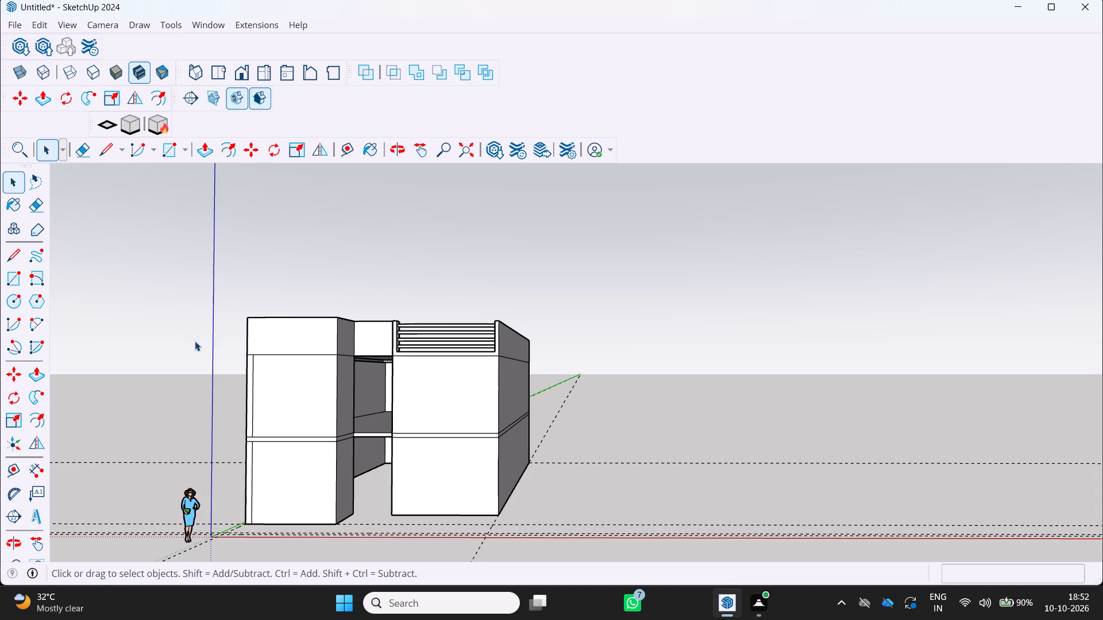
pyautogui.moveTo(387, 522); pyautogui.dragTo(435, 497, button='middle')
pyautogui.scroll(2, 455, 480)
pyautogui.moveTo(452, 479); pyautogui.dragTo(439, 488, button='middle')
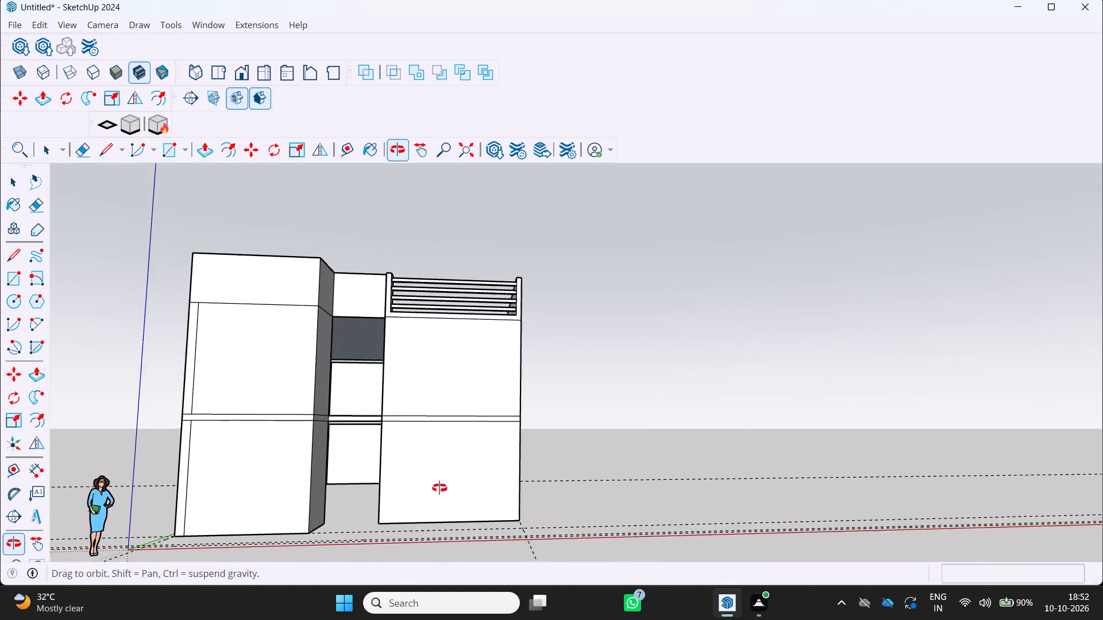
pyautogui.moveTo(439, 488); pyautogui.dragTo(423, 501, button='middle')
pyautogui.middleClick(422, 501)
pyautogui.scroll(-4, 419, 502)
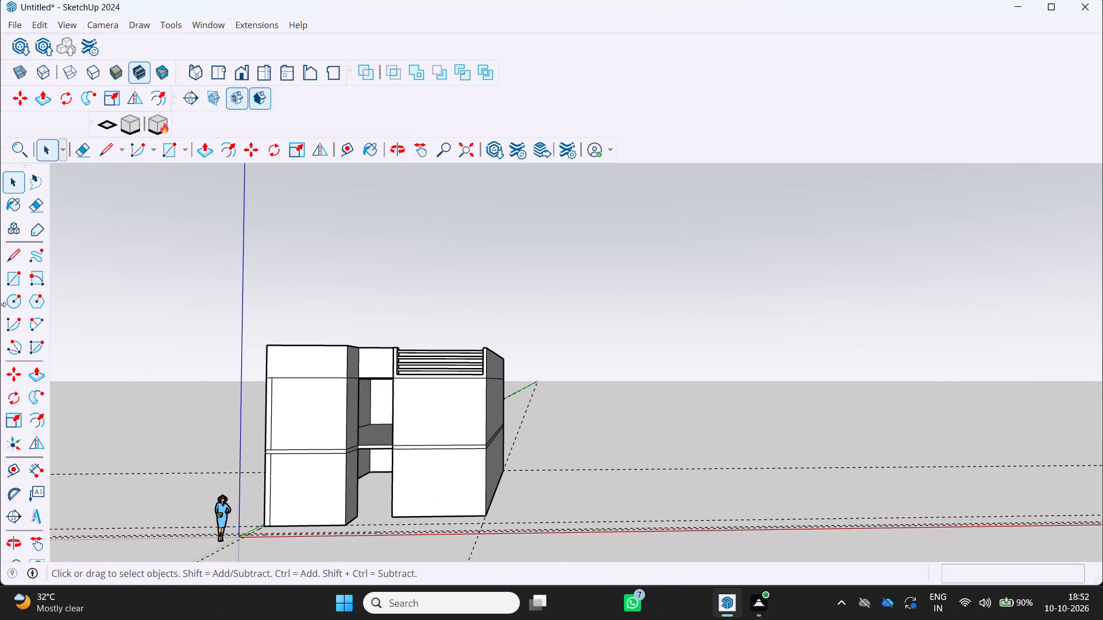
pyautogui.click(10, 276)
pyautogui.scroll(1, 515, 515)
pyautogui.moveTo(465, 501); pyautogui.dragTo(479, 500, button='middle')
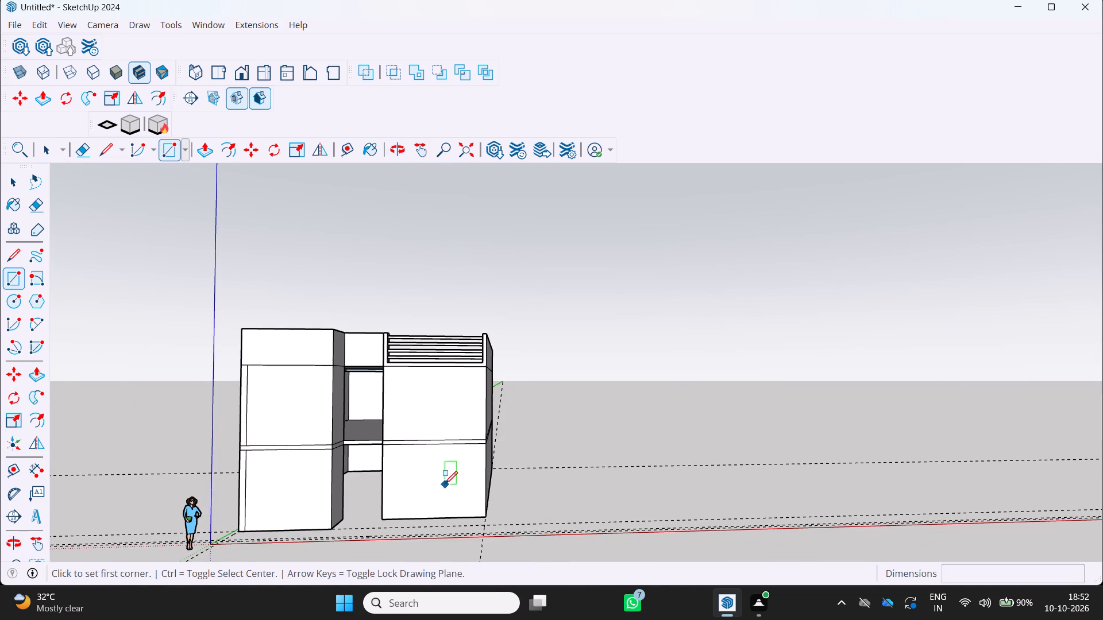
pyautogui.click(413, 468)
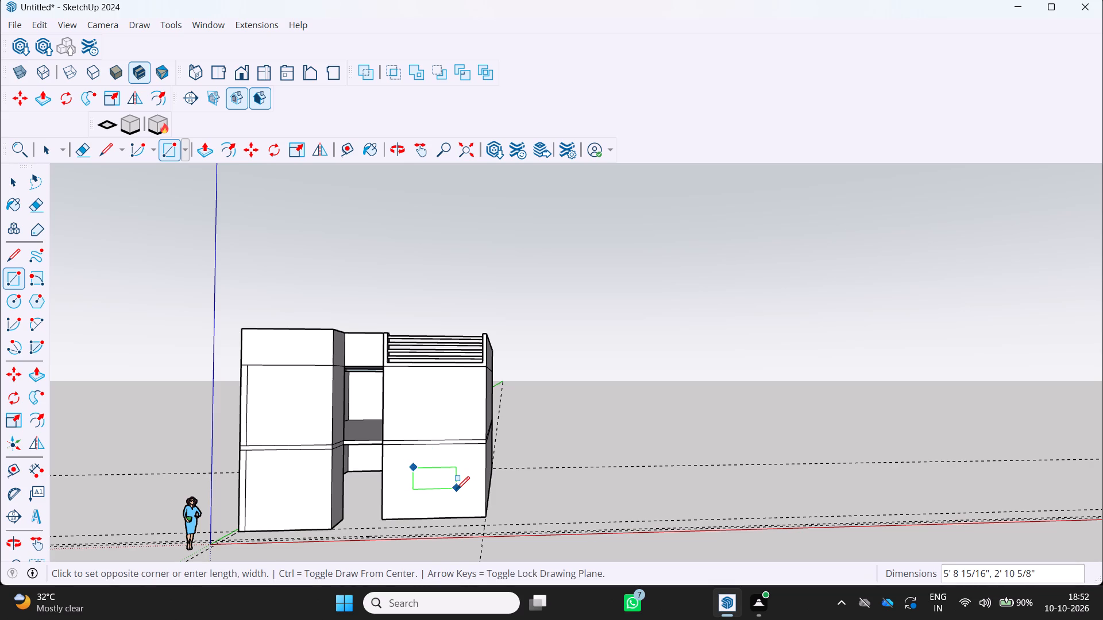
pyautogui.press('4')
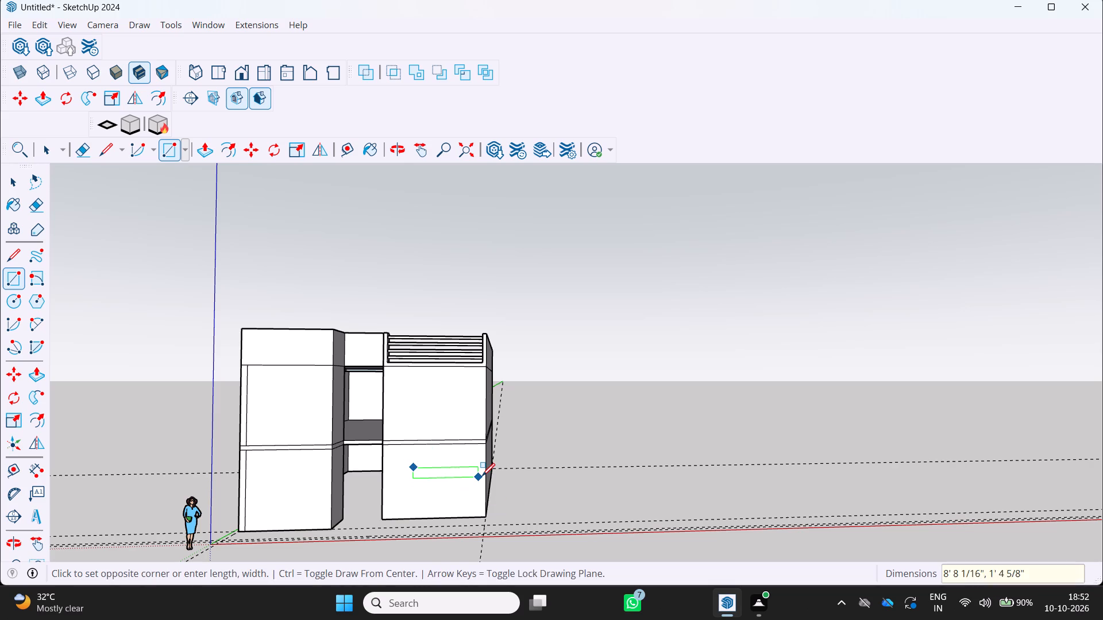
pyautogui.press("'")
pyautogui.press(',')
pyautogui.write("3'")
pyautogui.press('Return')
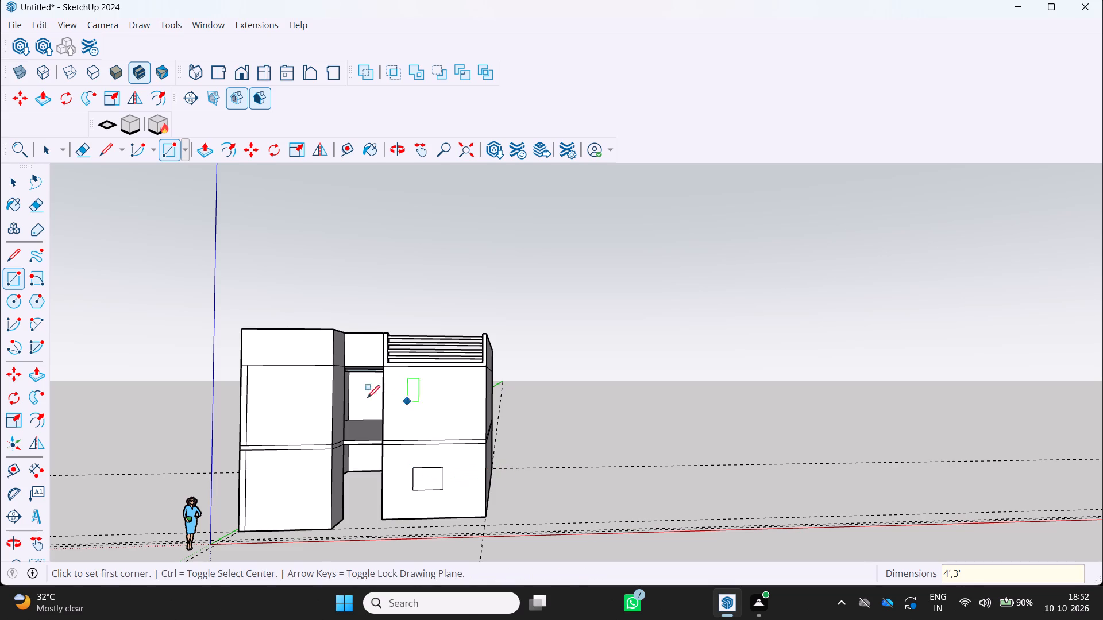
pyautogui.press('space')
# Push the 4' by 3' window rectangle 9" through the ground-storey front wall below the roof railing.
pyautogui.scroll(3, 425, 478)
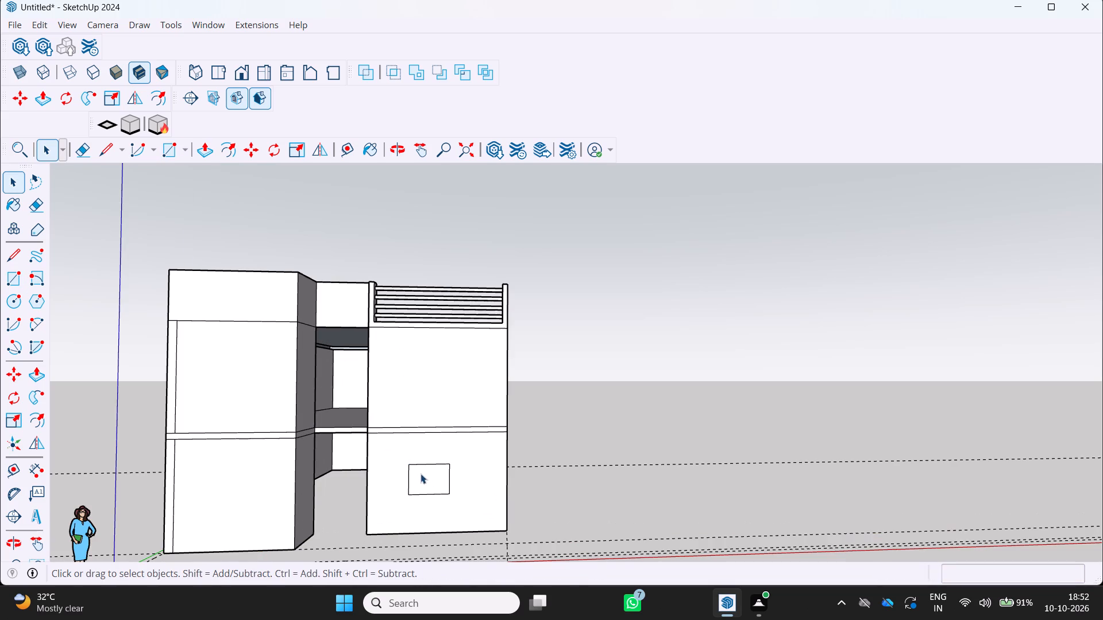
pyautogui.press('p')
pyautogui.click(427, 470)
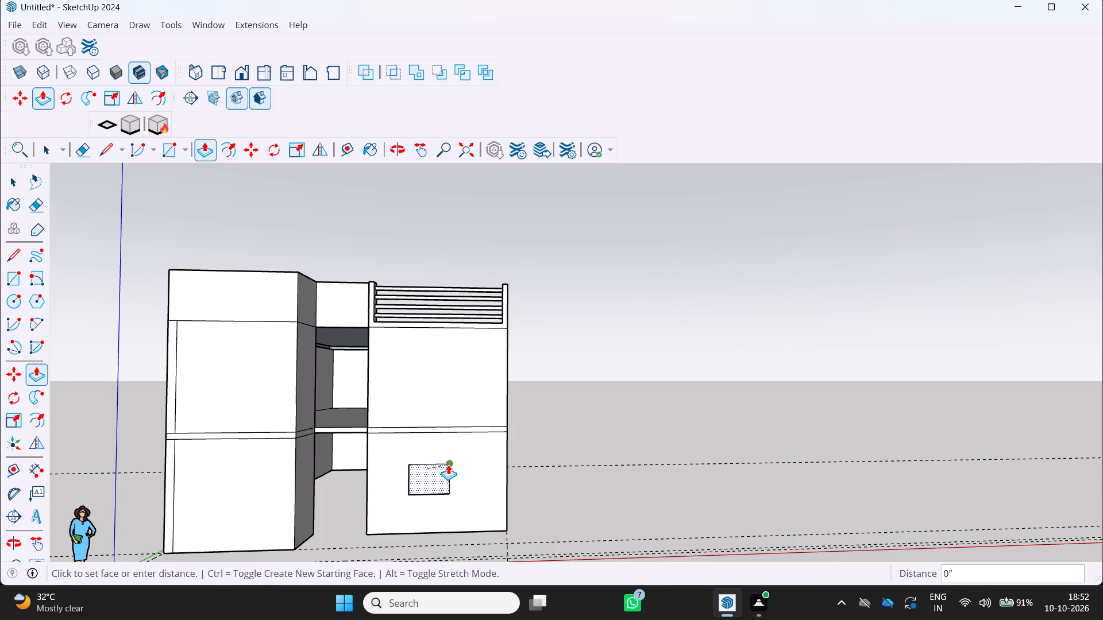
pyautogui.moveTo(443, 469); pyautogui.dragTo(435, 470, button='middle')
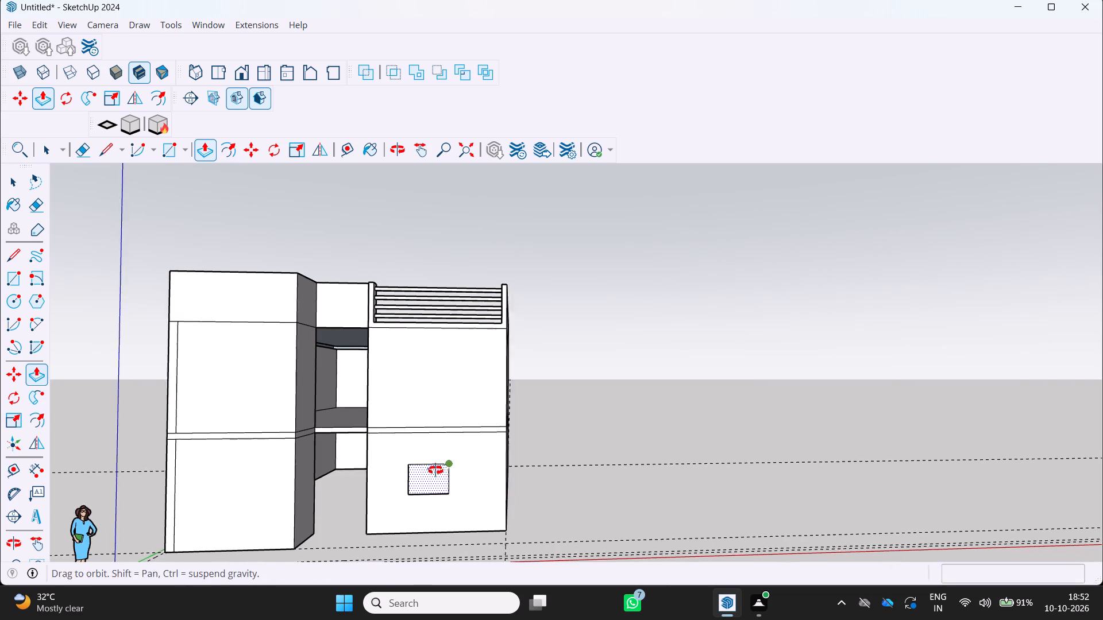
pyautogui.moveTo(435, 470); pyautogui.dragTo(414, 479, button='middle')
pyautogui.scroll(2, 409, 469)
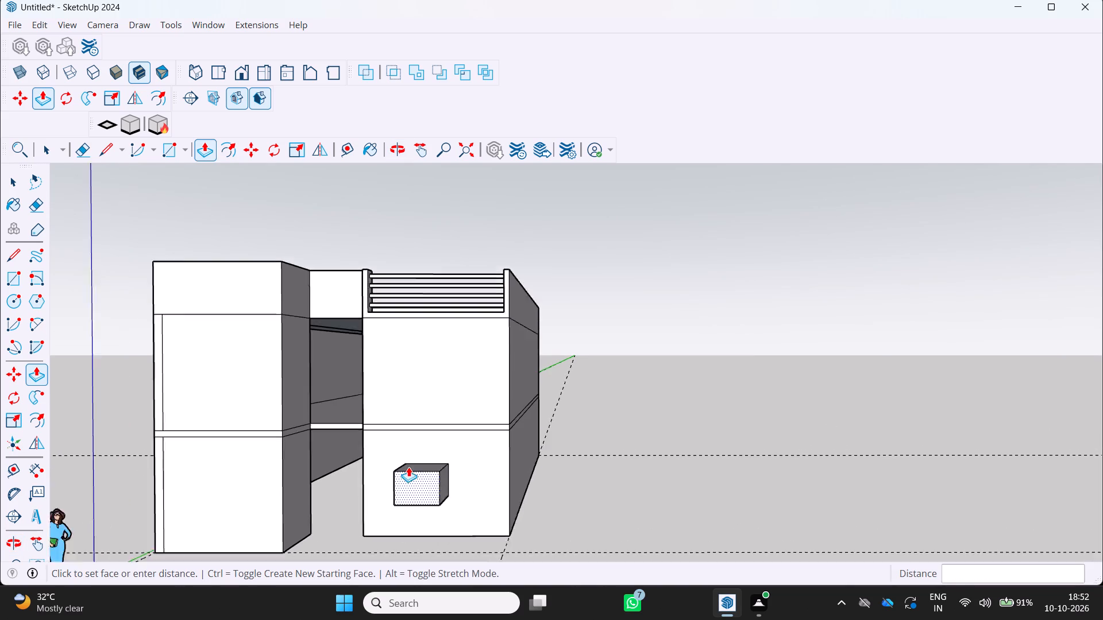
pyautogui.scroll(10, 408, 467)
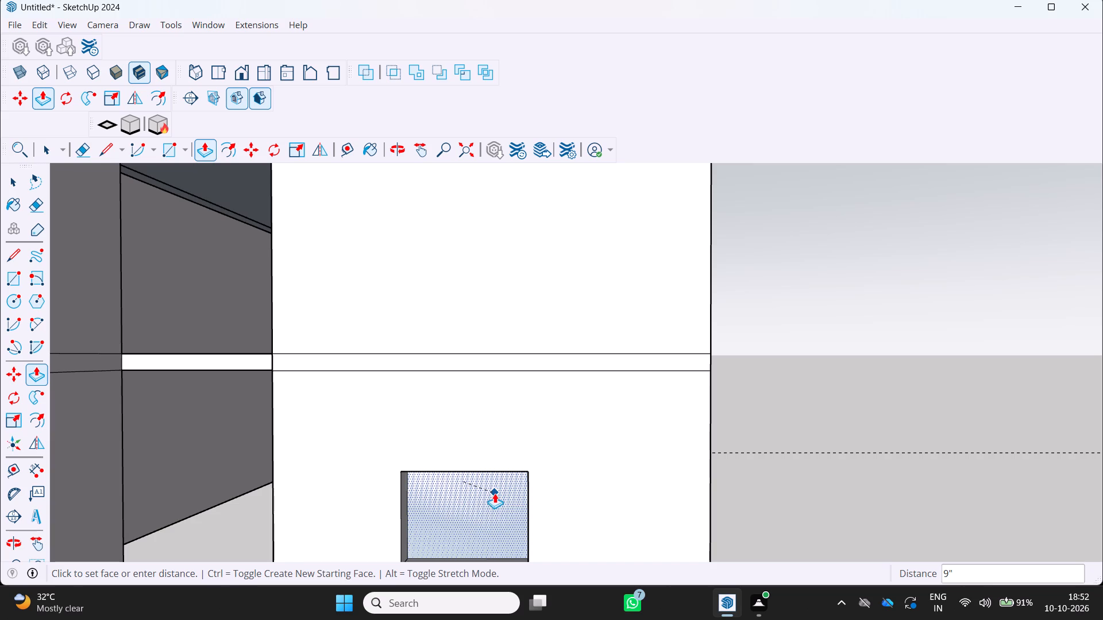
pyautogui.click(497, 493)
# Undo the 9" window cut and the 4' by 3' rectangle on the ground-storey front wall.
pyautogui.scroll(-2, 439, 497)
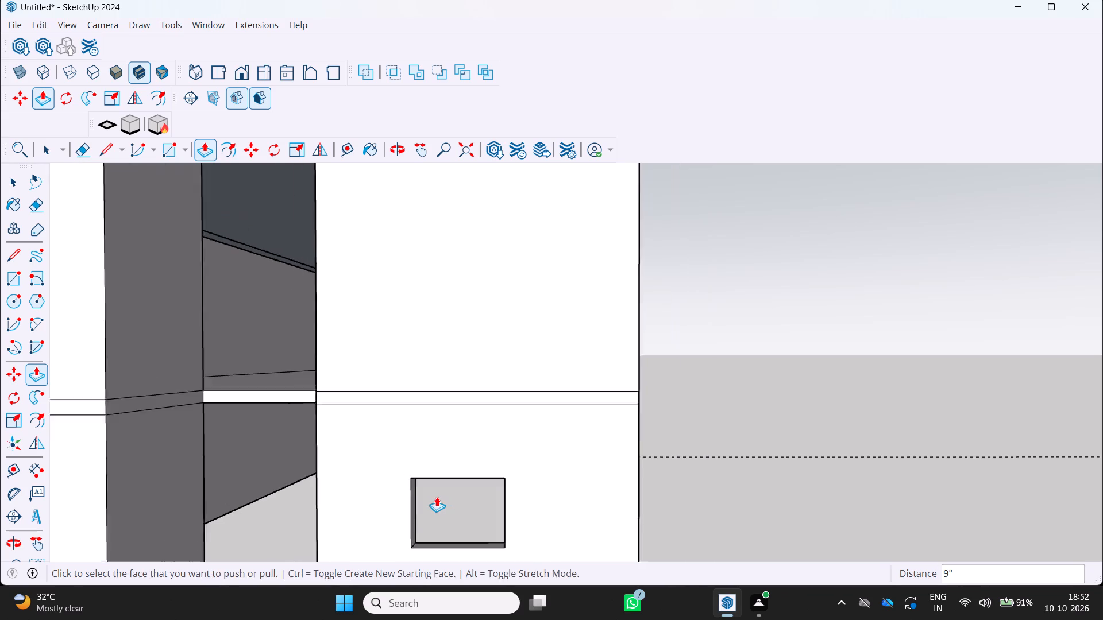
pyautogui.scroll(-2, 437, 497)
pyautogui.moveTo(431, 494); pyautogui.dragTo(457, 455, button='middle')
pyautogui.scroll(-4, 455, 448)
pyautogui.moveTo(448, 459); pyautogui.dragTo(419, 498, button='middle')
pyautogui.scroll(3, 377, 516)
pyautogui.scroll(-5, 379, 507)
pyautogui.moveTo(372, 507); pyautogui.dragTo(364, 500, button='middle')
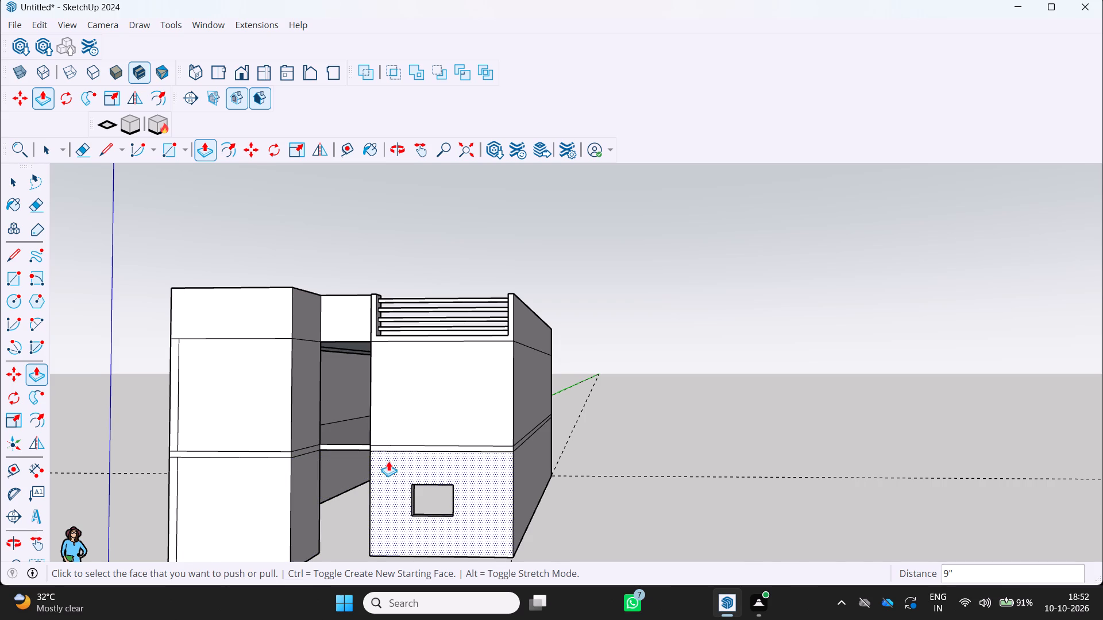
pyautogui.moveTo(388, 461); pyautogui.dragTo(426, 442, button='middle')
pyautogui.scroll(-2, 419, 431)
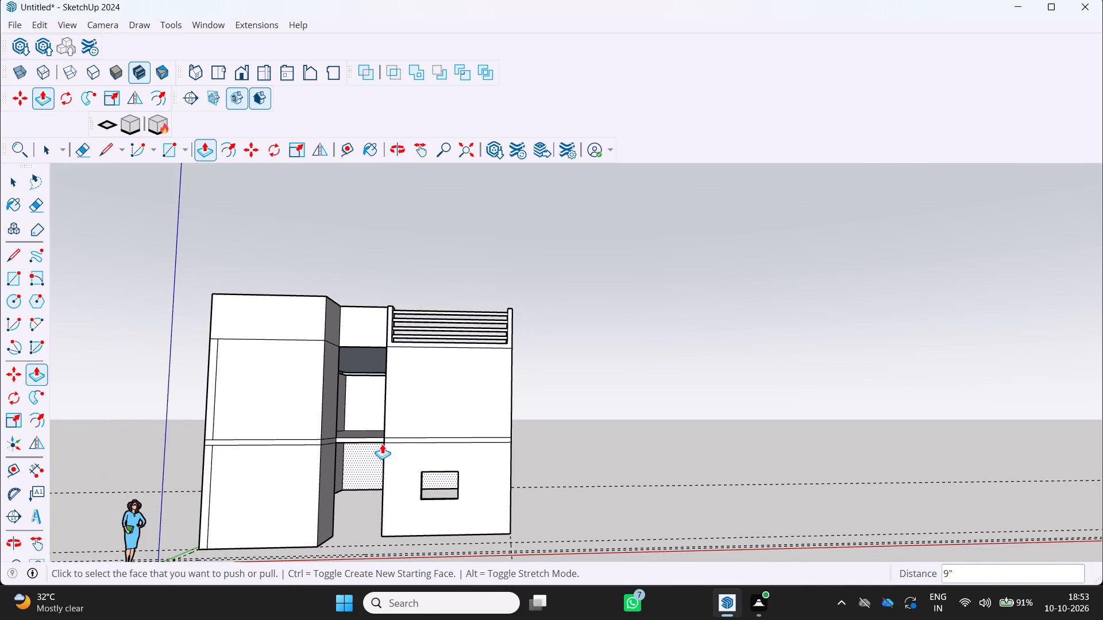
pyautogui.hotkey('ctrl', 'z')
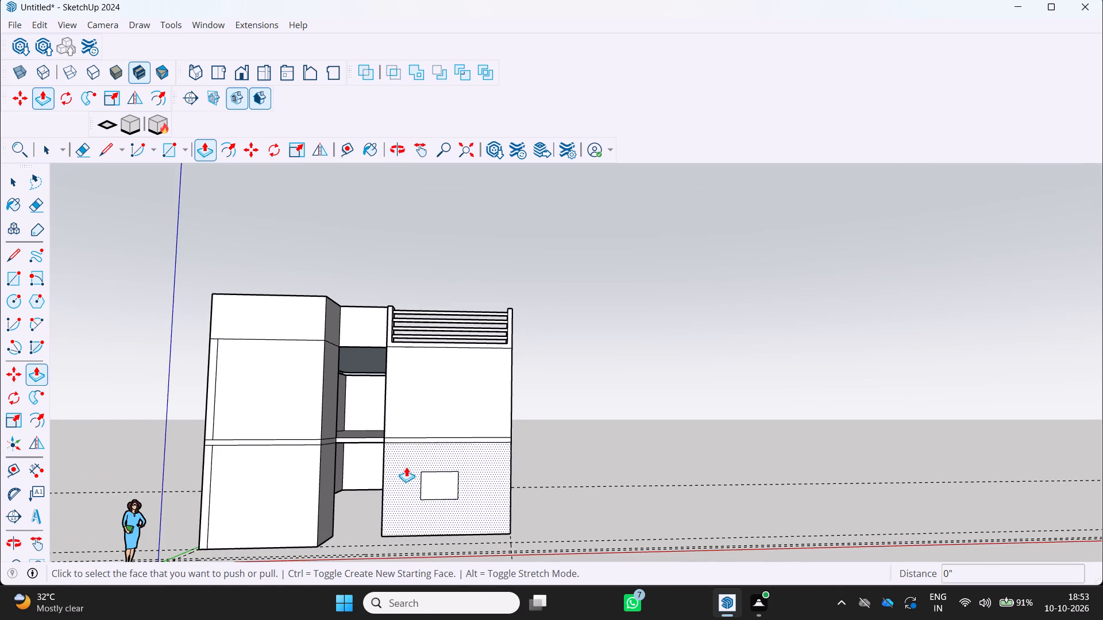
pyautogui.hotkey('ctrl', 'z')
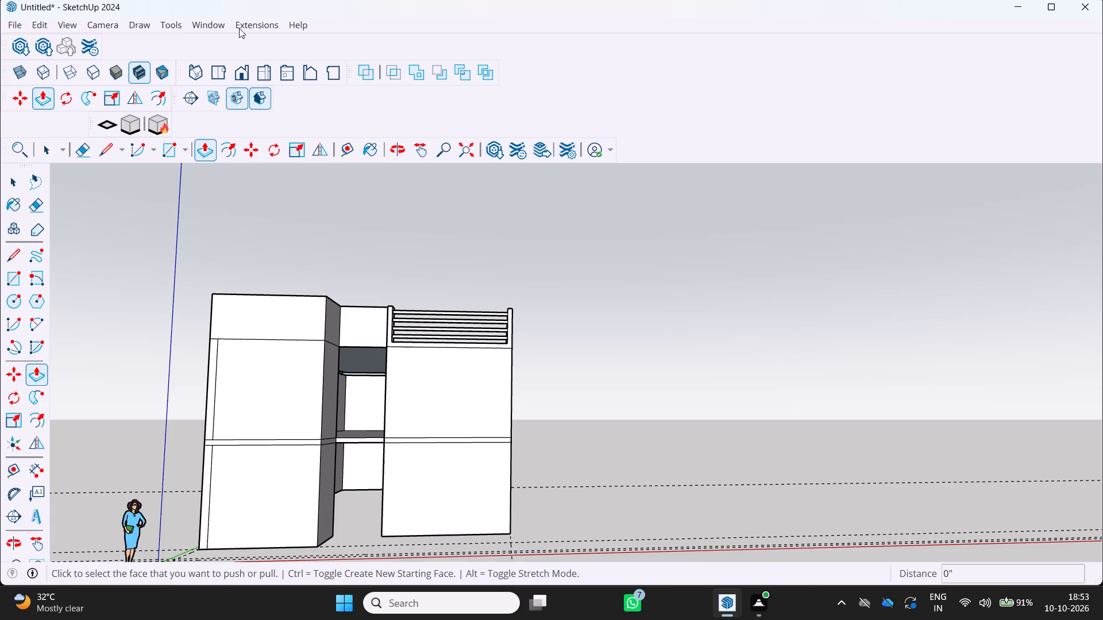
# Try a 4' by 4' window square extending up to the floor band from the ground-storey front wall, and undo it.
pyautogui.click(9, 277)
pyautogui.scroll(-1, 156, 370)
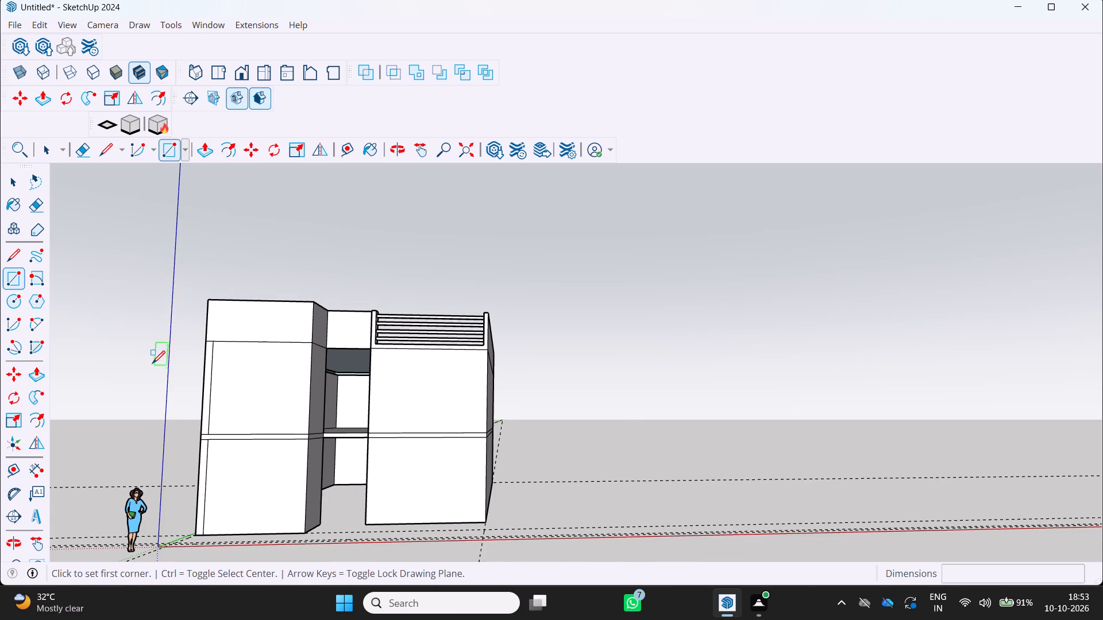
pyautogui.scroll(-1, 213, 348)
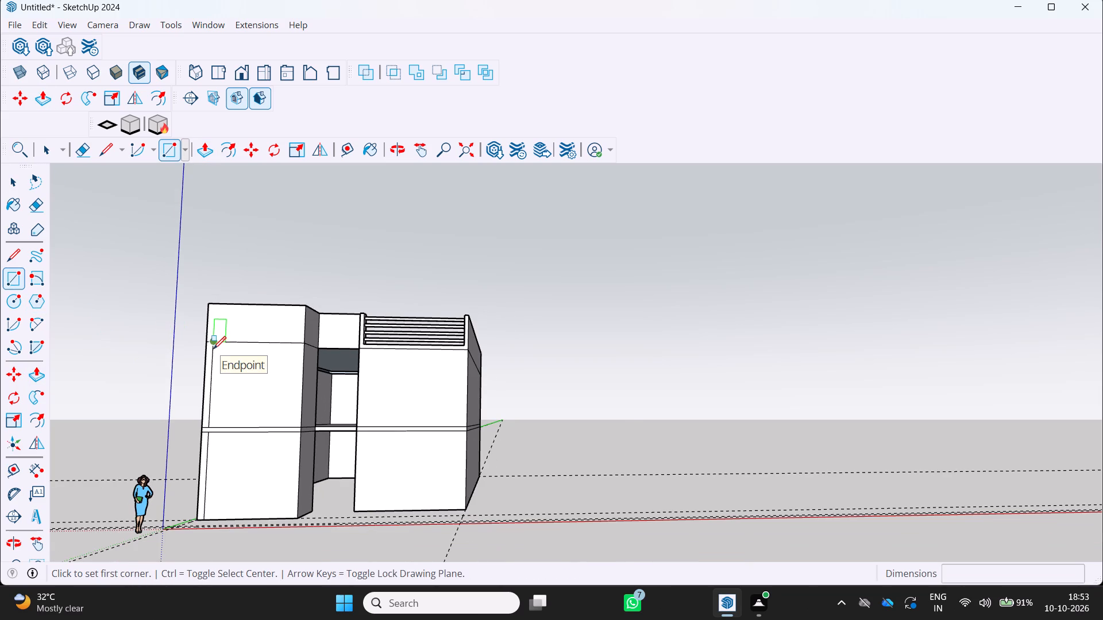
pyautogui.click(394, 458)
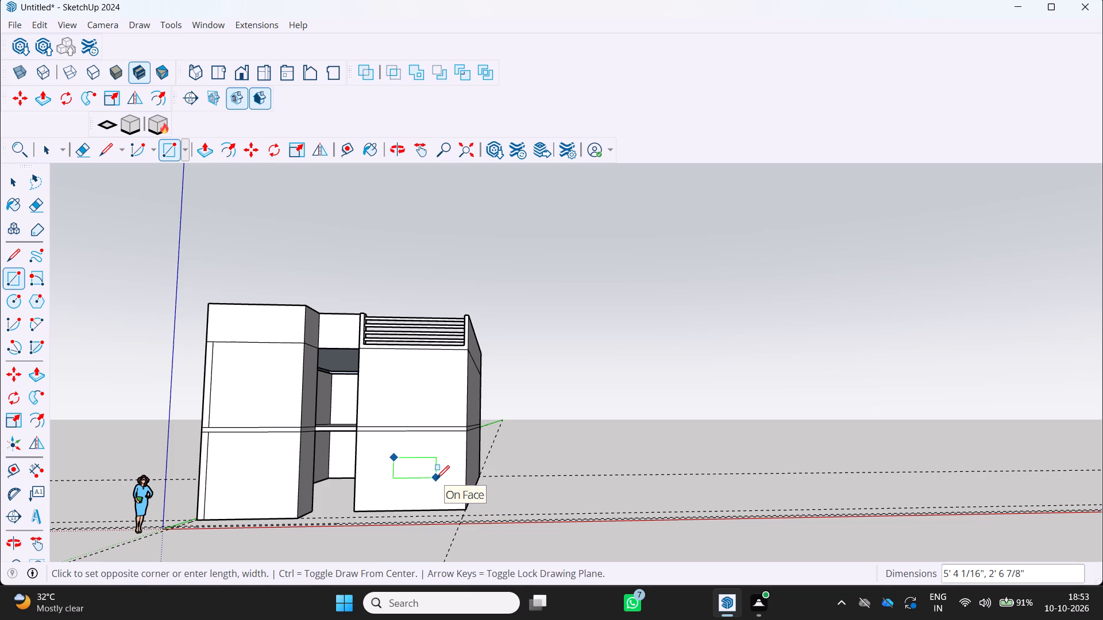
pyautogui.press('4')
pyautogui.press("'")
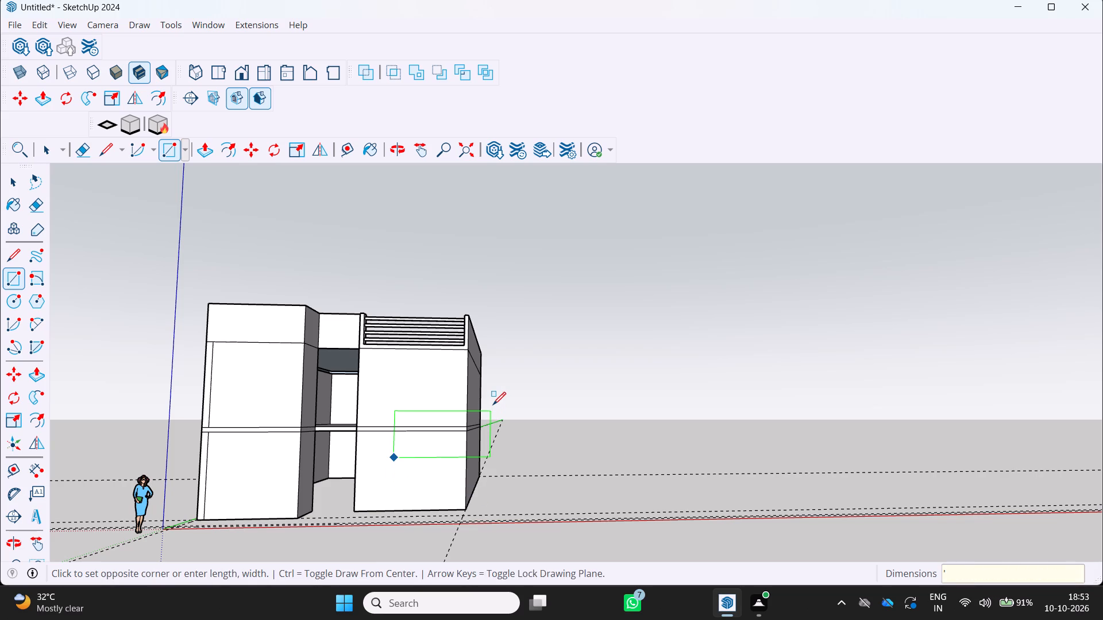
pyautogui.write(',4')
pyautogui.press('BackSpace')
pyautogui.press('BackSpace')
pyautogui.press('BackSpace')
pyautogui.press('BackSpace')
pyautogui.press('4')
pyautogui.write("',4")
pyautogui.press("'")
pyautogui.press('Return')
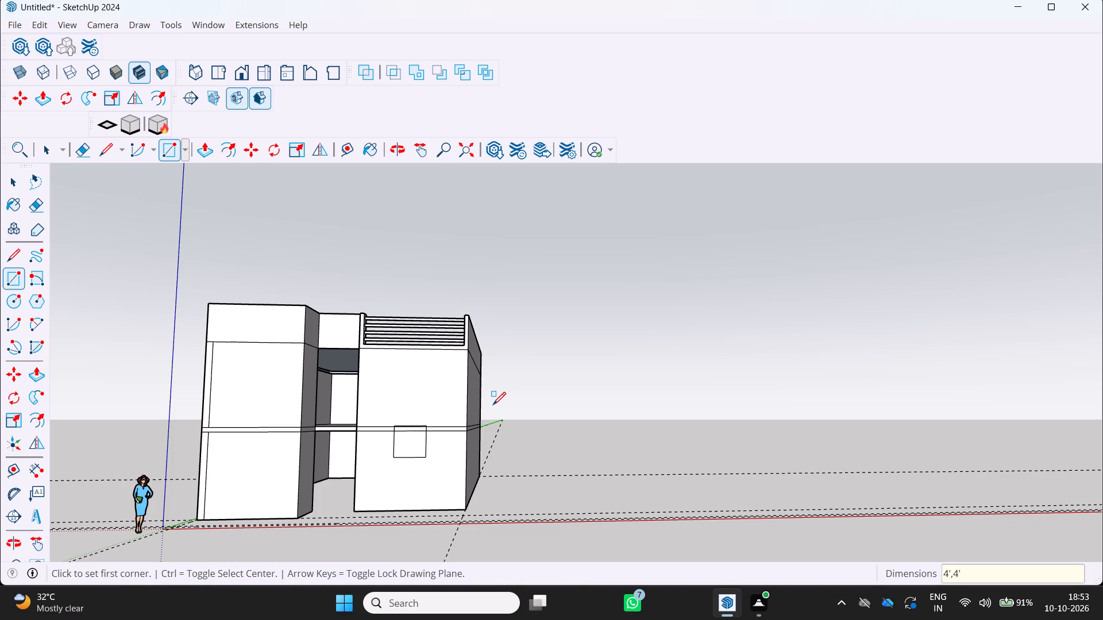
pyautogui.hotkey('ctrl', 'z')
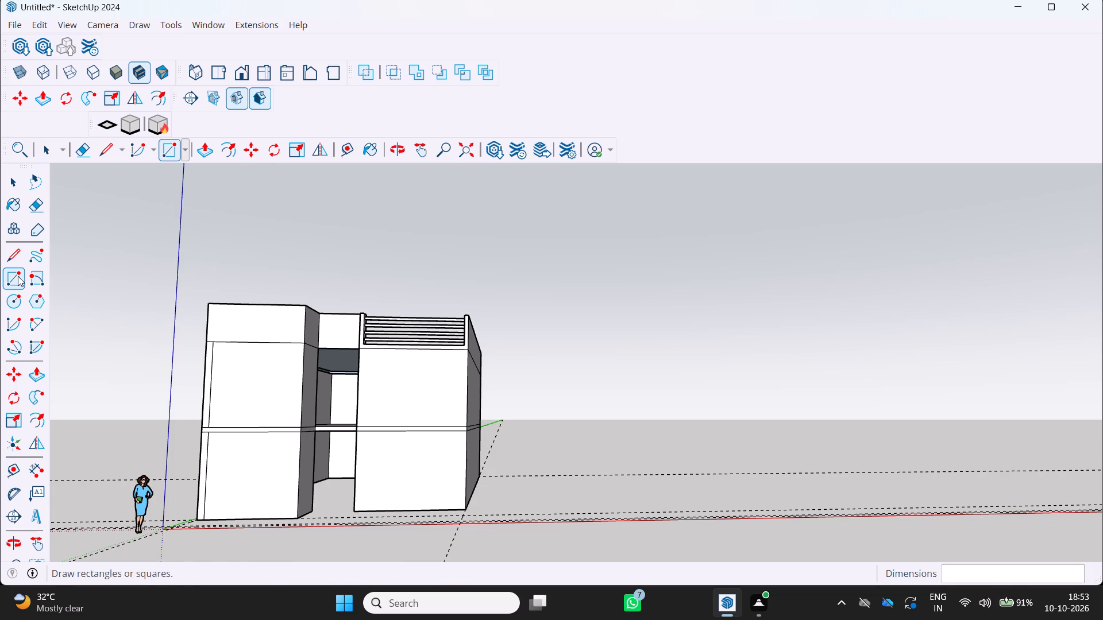
# Draw a 4' by 4' window square on the ground-storey front wall, entirely below the floor band.
pyautogui.press('r')
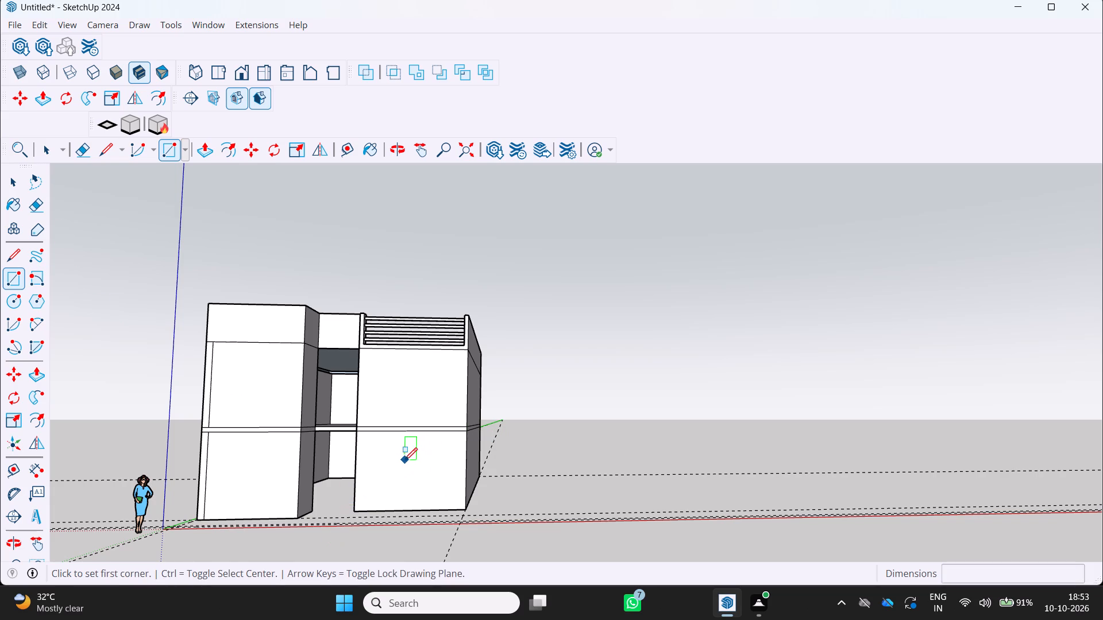
pyautogui.click(397, 454)
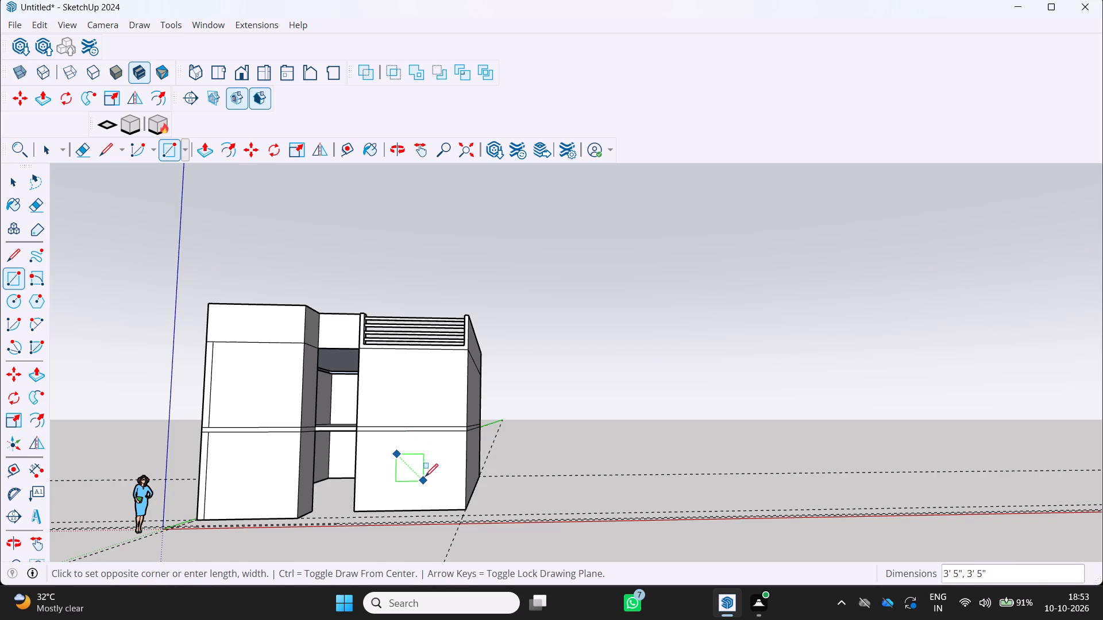
pyautogui.press('4')
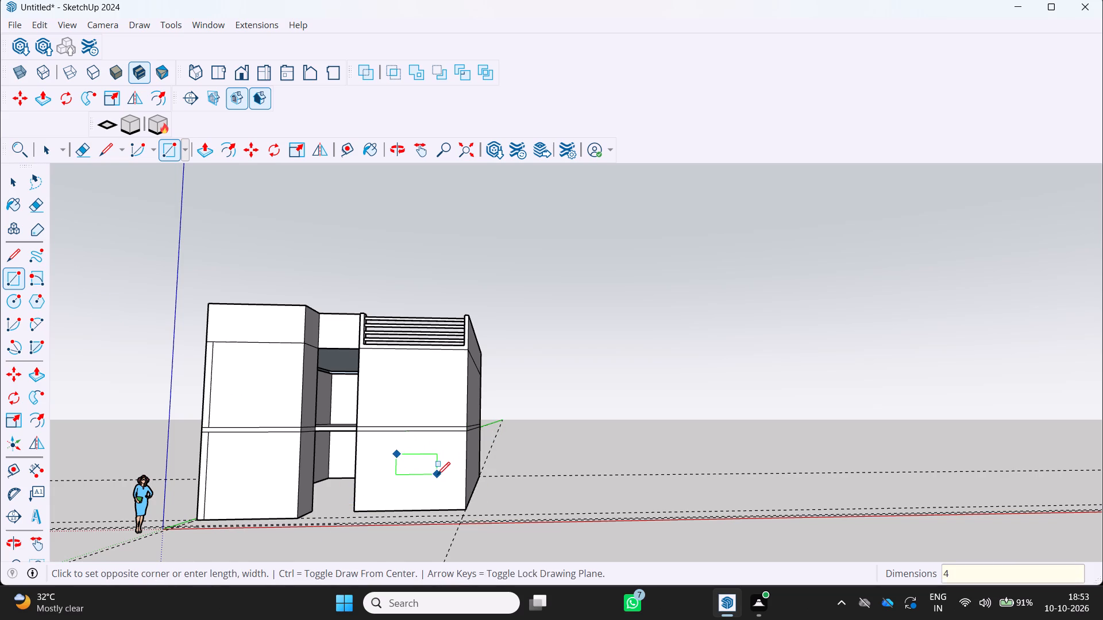
pyautogui.press("'")
pyautogui.write(",4'")
pyautogui.press('Return')
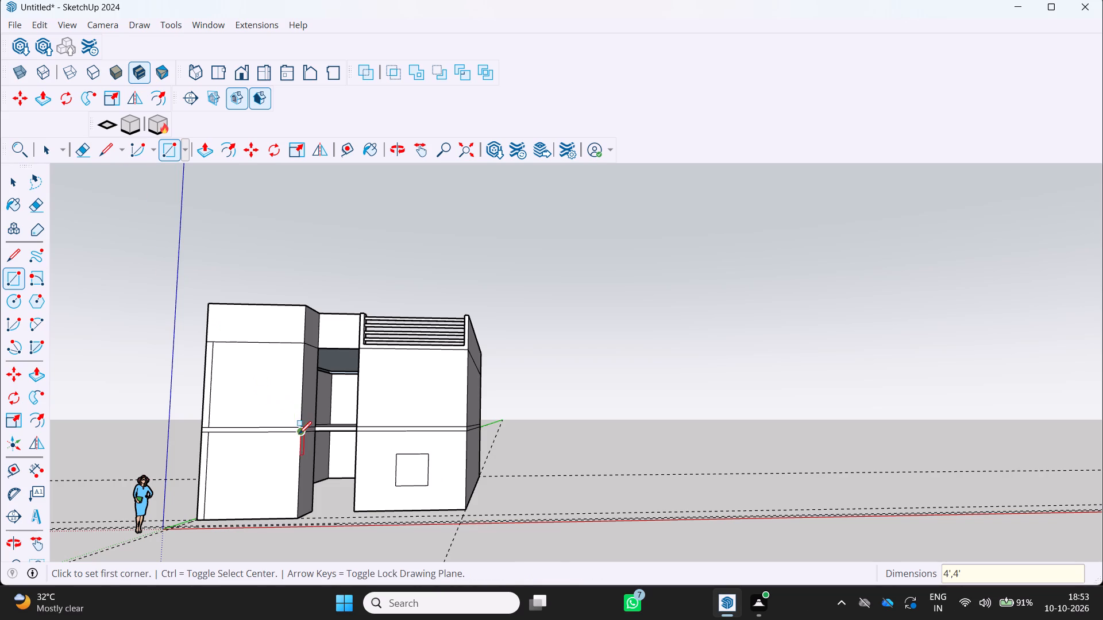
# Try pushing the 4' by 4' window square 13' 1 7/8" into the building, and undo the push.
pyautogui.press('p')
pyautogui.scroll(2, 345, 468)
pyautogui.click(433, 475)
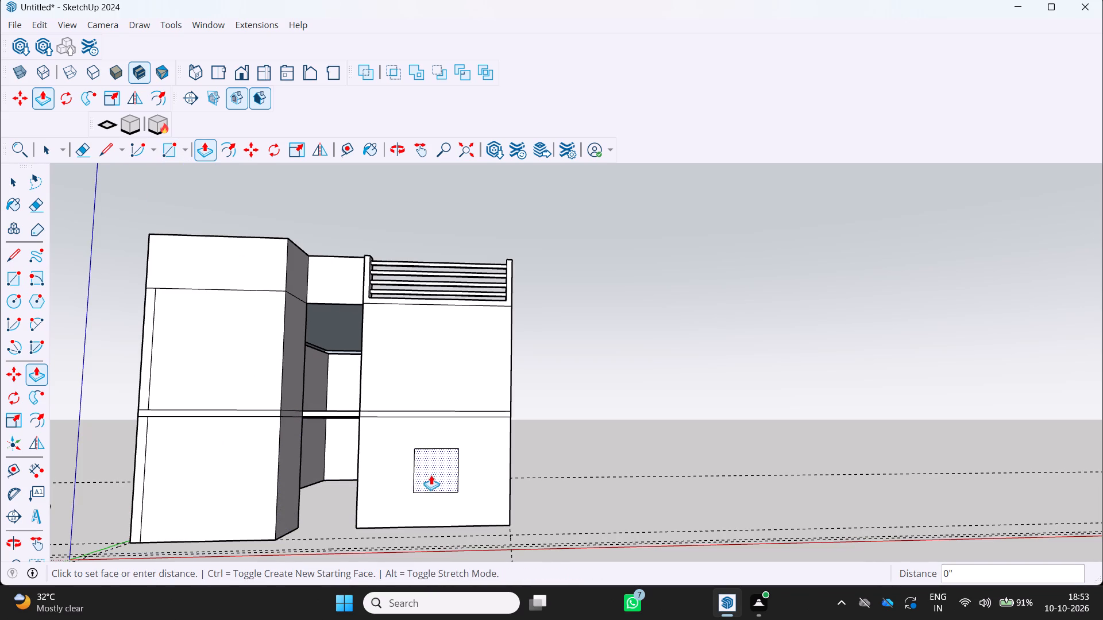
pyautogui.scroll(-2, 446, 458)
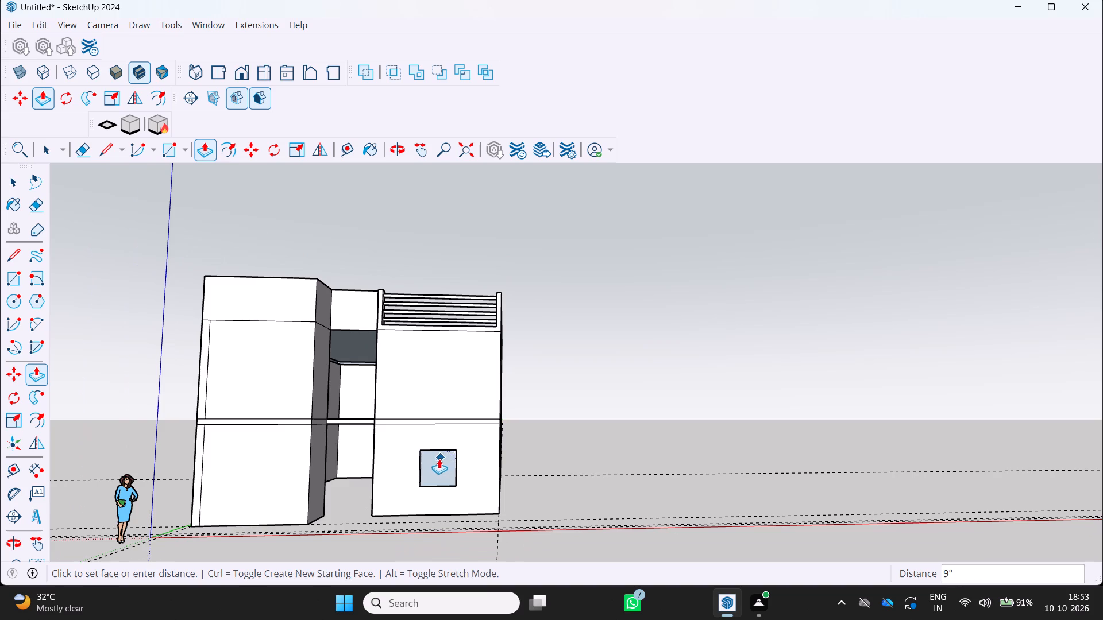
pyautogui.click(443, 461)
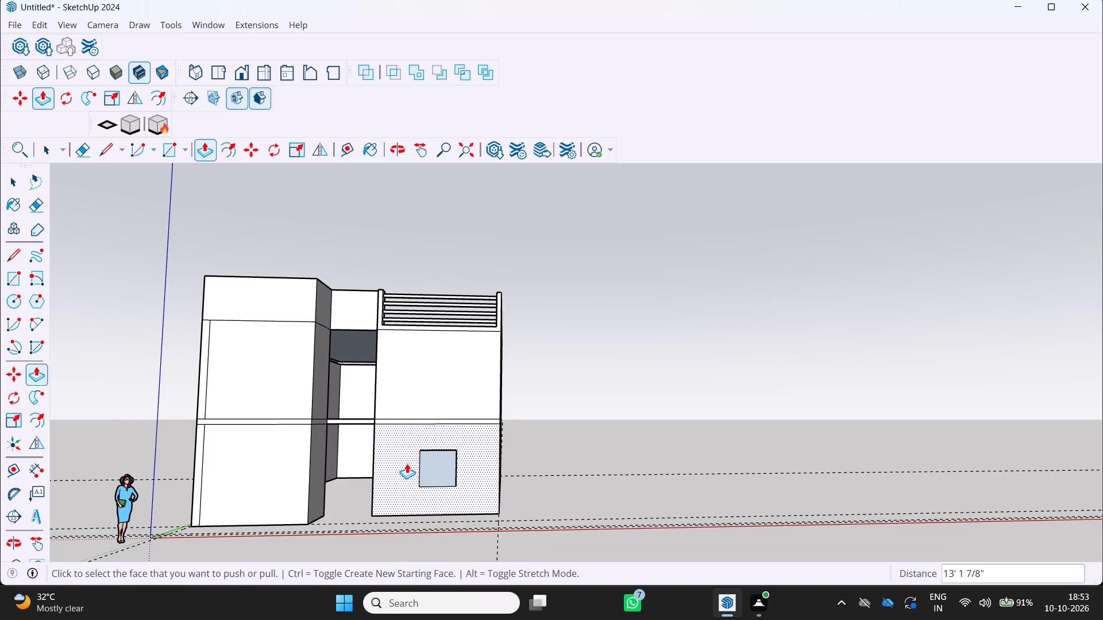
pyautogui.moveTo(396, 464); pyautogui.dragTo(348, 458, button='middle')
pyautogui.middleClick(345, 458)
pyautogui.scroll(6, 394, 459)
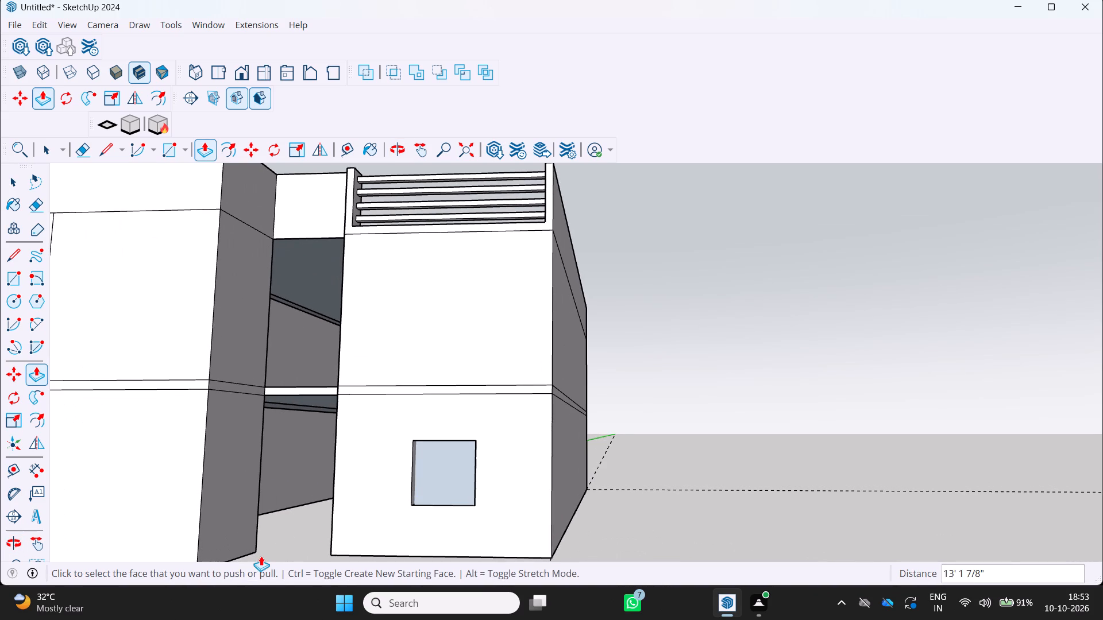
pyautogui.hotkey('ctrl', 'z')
# Push the 4' by 4' window square 9" through the ground-storey front wall to cut the opening.
pyautogui.scroll(2, 397, 505)
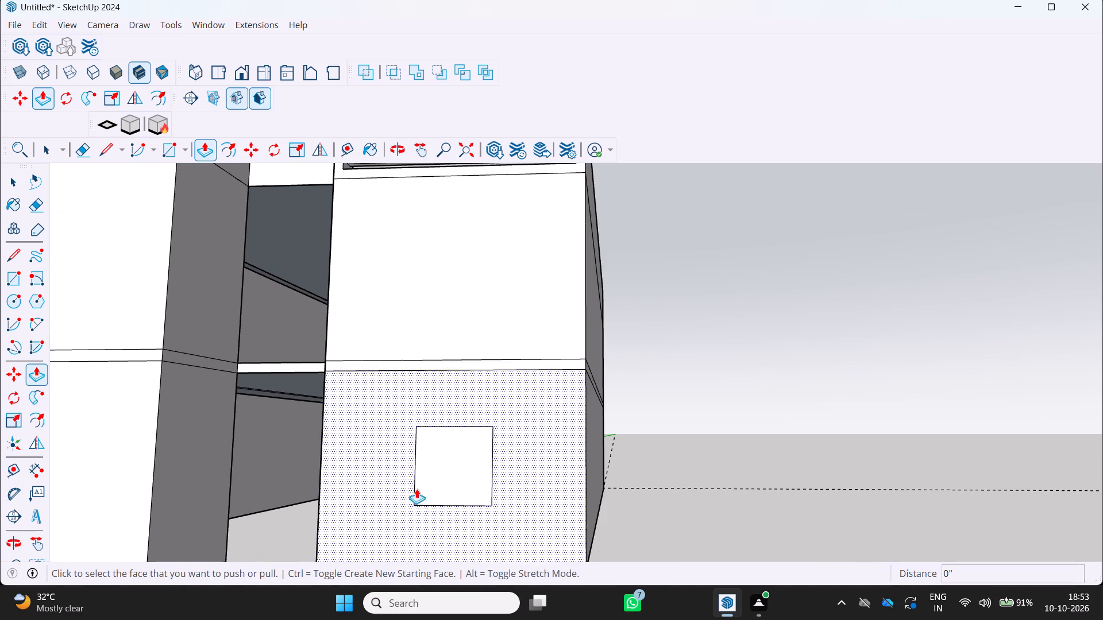
pyautogui.click(435, 481)
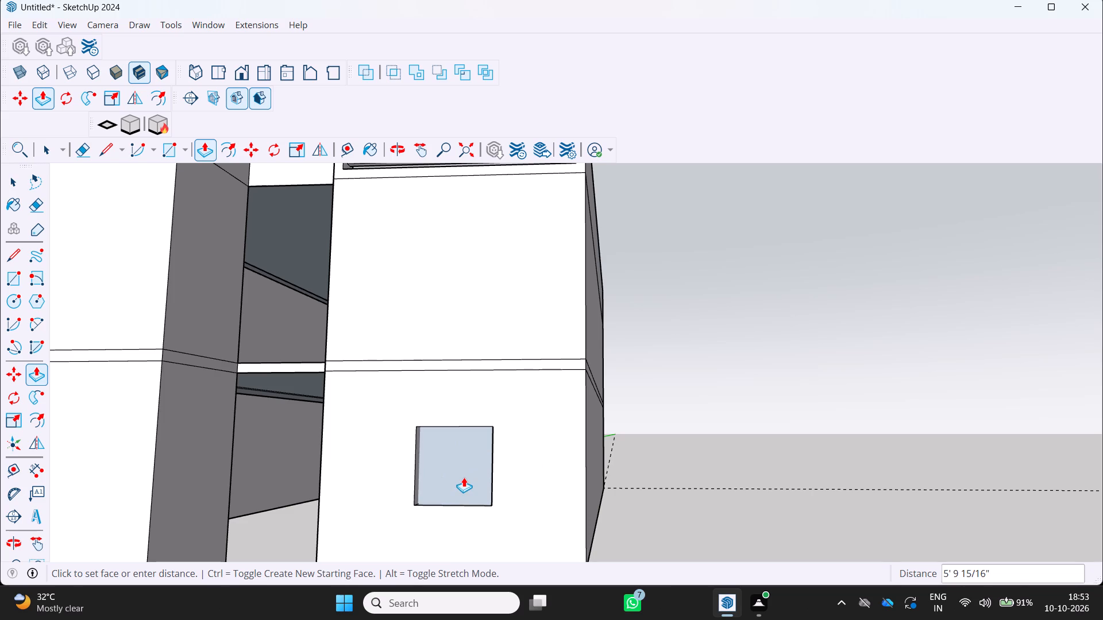
pyautogui.click(485, 441)
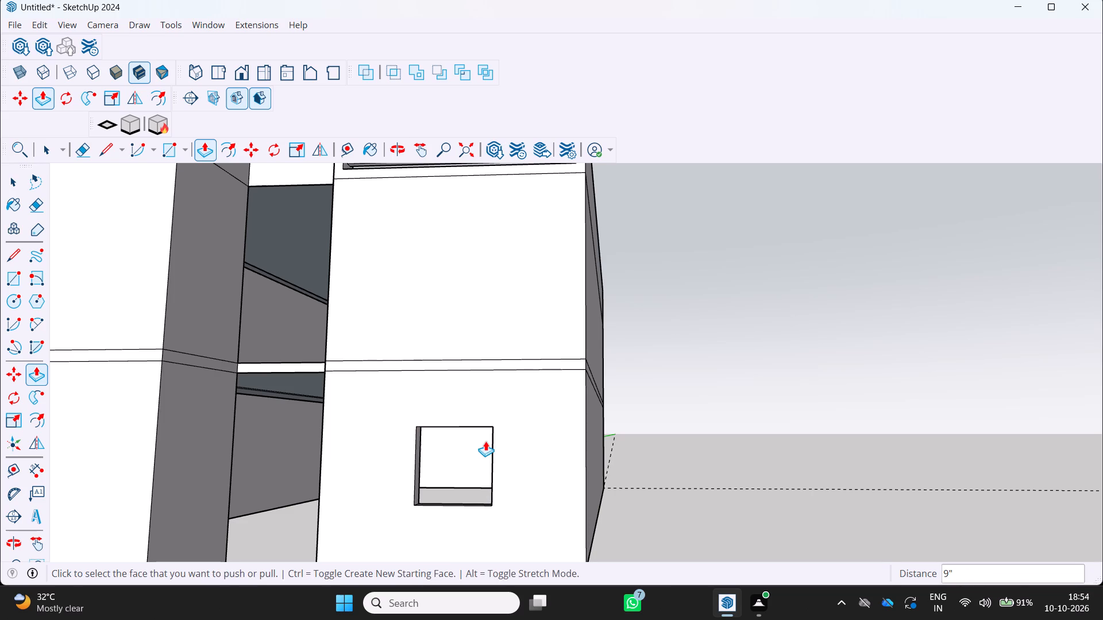
# Examine the ground-storey window opening and the building's front from several angles and distances.
pyautogui.scroll(-2, 407, 470)
pyautogui.moveTo(358, 456); pyautogui.dragTo(398, 502, button='middle')
pyautogui.scroll(-2, 397, 502)
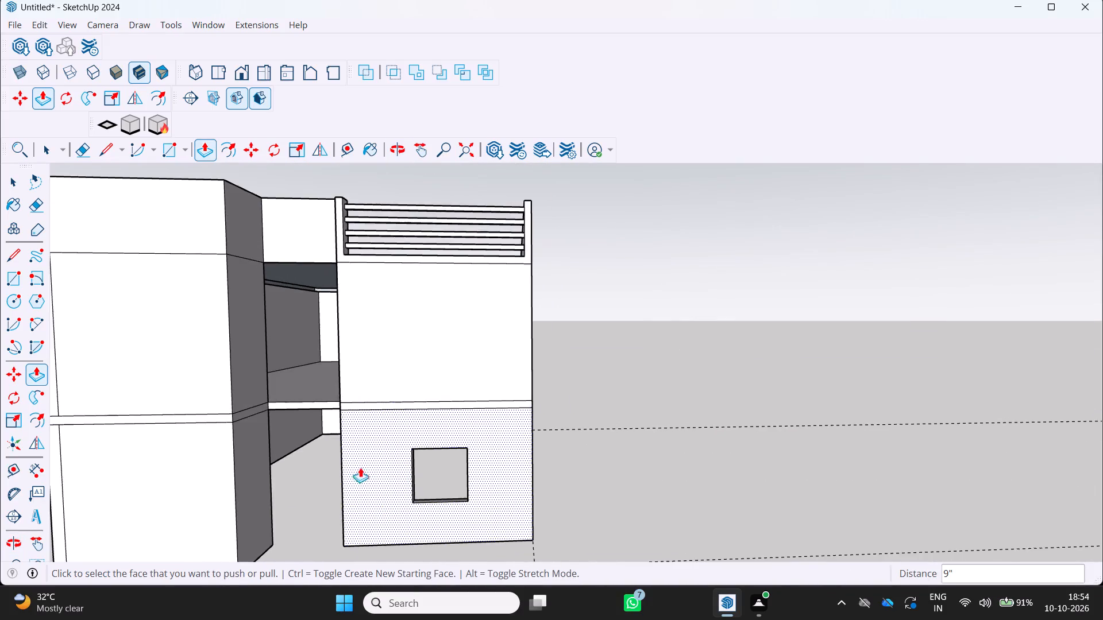
pyautogui.scroll(-2, 335, 448)
pyautogui.moveTo(323, 446); pyautogui.dragTo(326, 395, button='middle')
pyautogui.middleClick(326, 395)
pyautogui.scroll(-4, 330, 394)
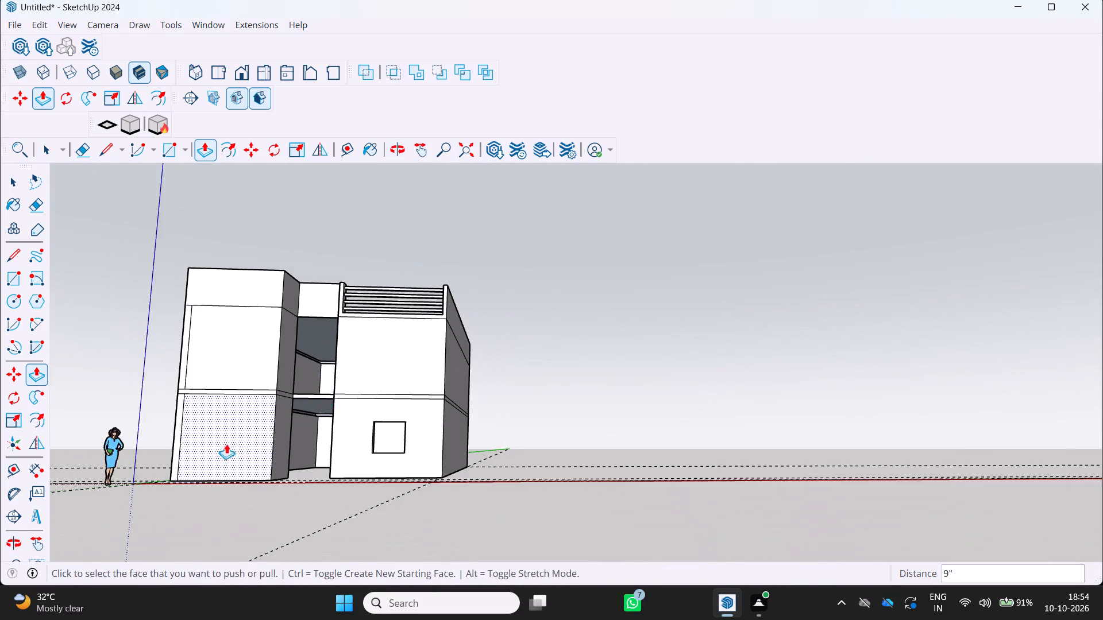
pyautogui.moveTo(227, 445); pyautogui.dragTo(279, 470, button='middle')
pyautogui.scroll(-5, 279, 470)
pyautogui.moveTo(249, 462); pyautogui.dragTo(242, 477, button='middle')
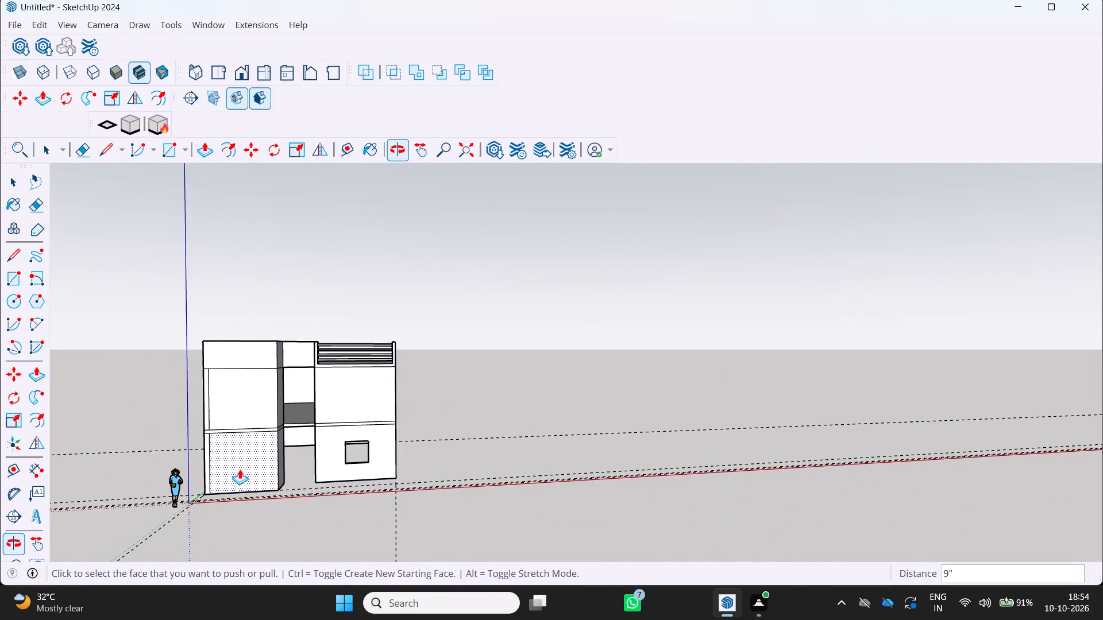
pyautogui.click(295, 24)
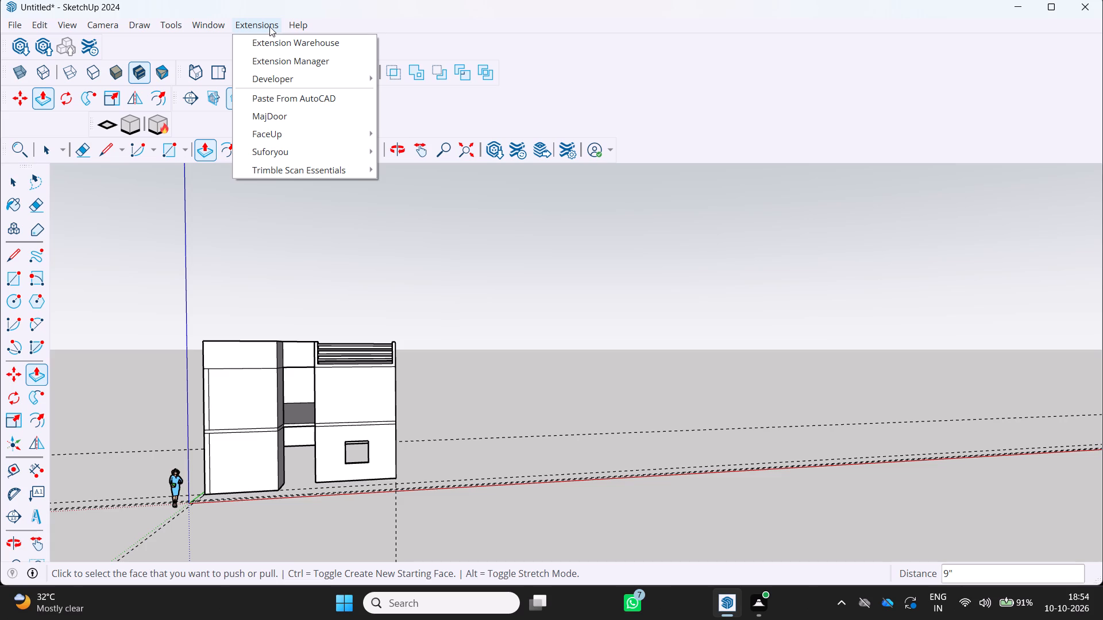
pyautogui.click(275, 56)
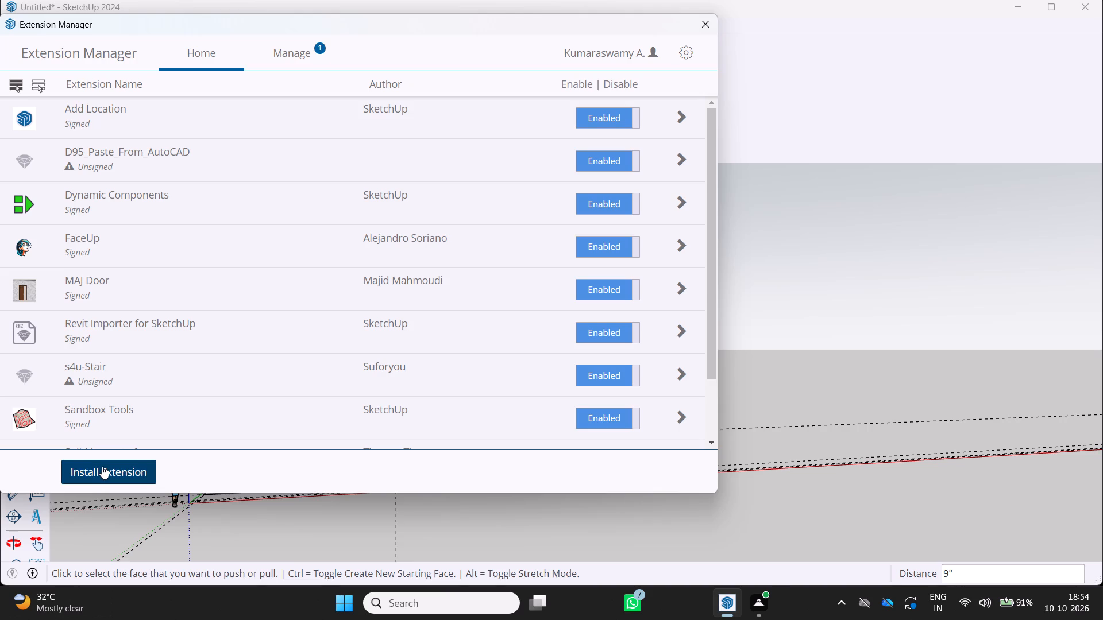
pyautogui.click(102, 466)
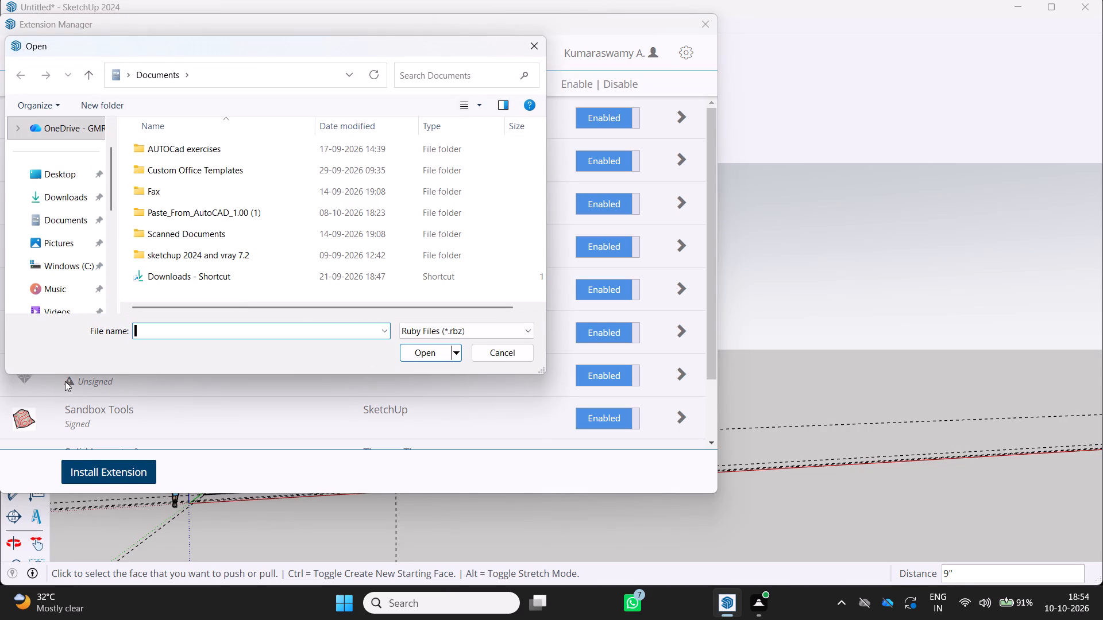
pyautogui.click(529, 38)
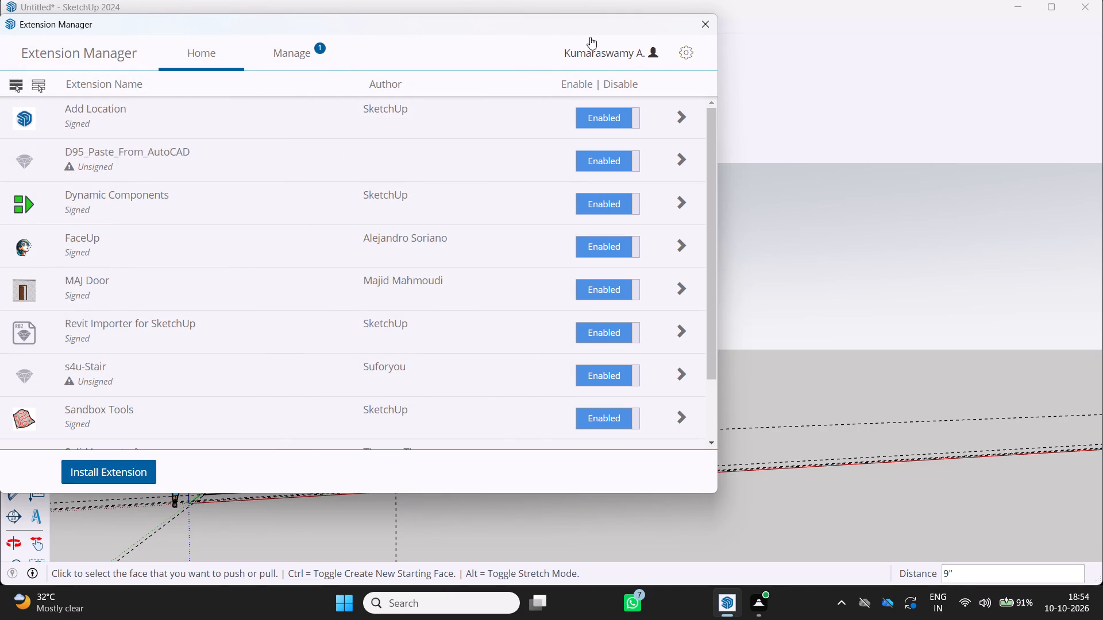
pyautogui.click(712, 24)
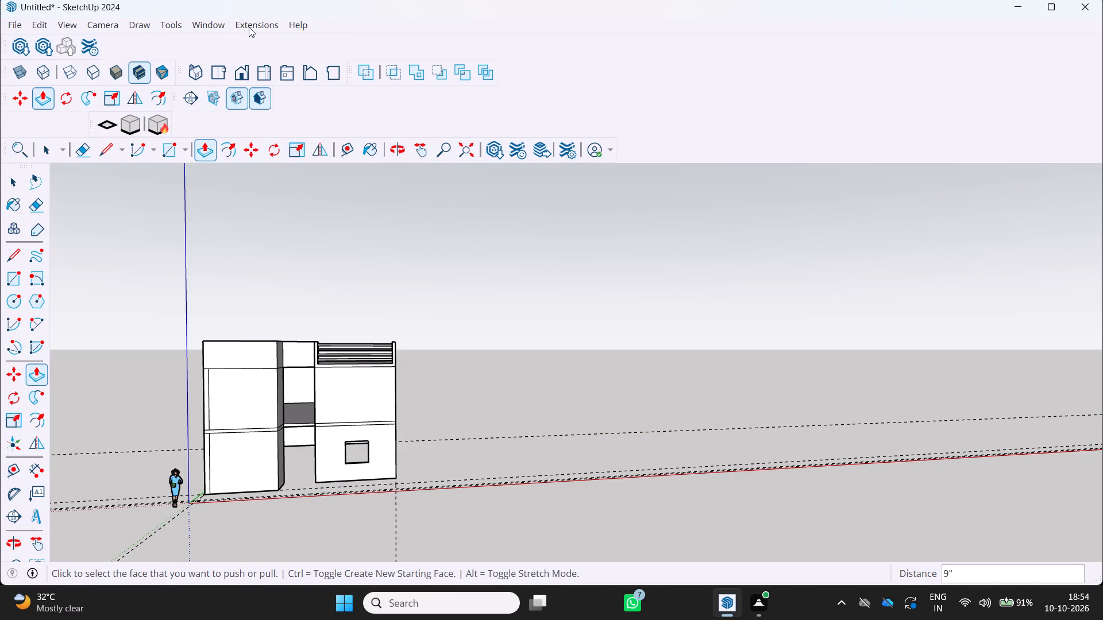
# Search the Extension Warehouse for "maji windows" and for "maji window", and close the warehouse.
pyautogui.click(249, 28)
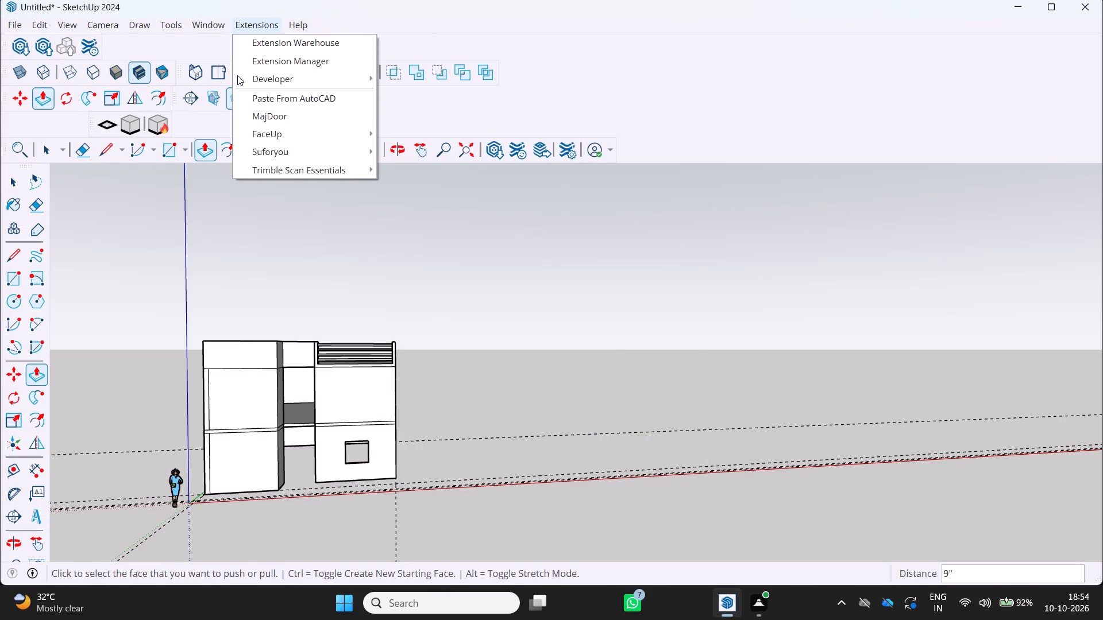
pyautogui.click(240, 45)
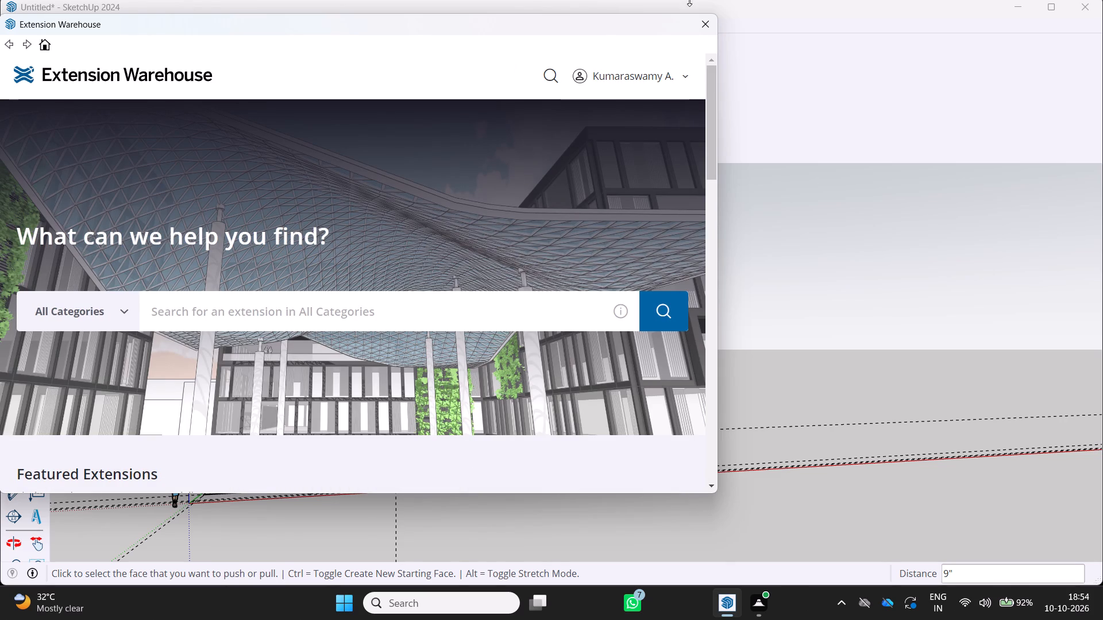
pyautogui.click(236, 311)
pyautogui.write('ma')
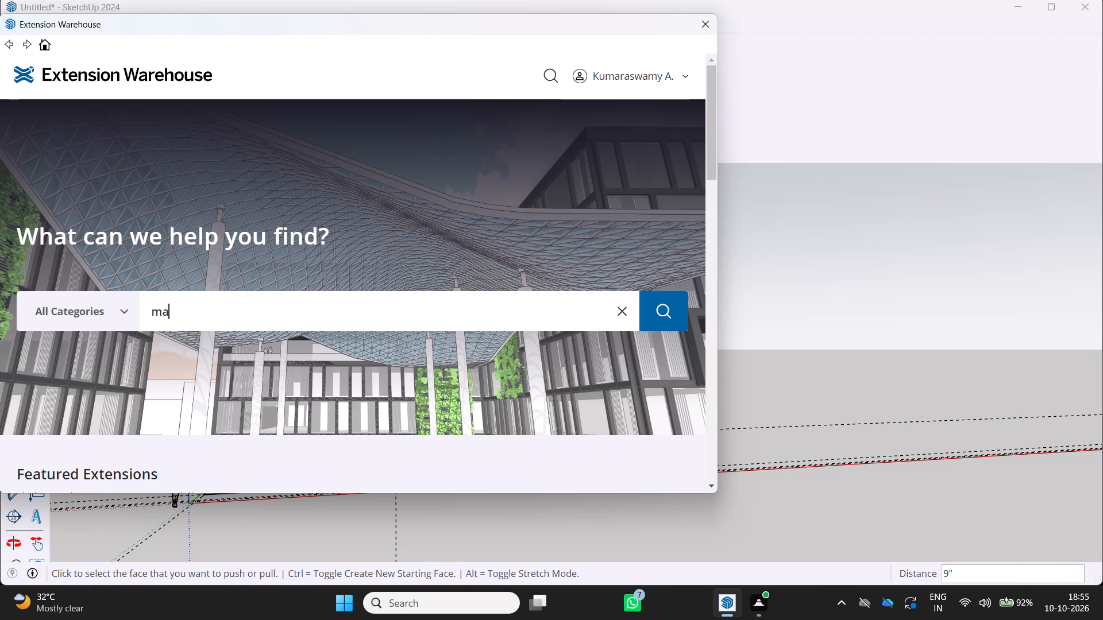
pyautogui.write('ji')
pyautogui.press('space')
pyautogui.write('wi')
pyautogui.write('ndows')
pyautogui.click(660, 324)
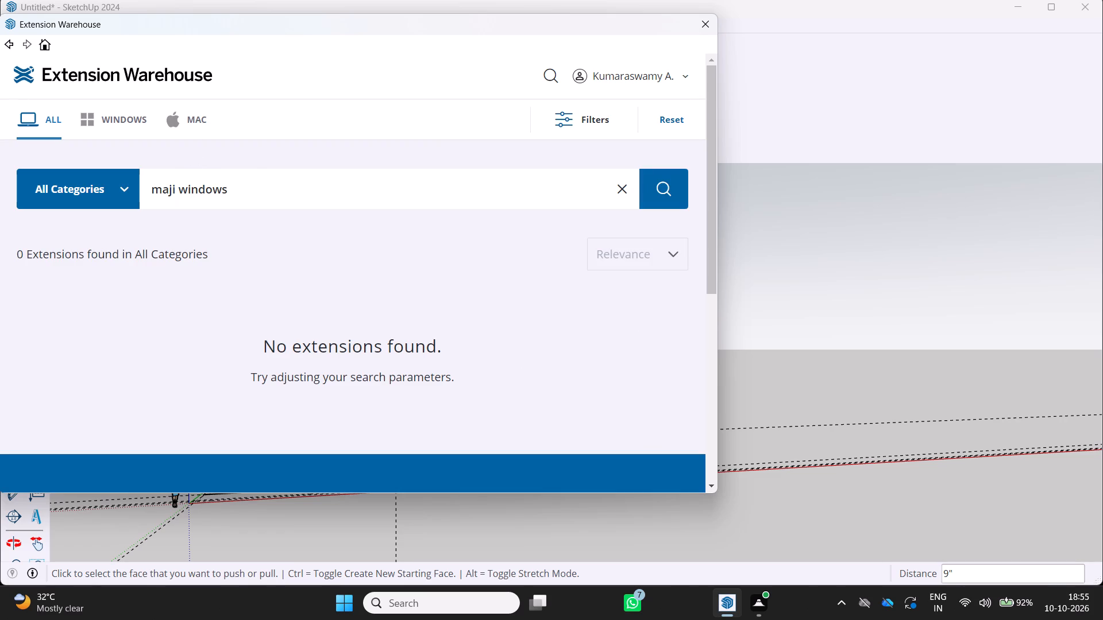
pyautogui.click(231, 198)
pyautogui.press('BackSpace')
pyautogui.click(671, 197)
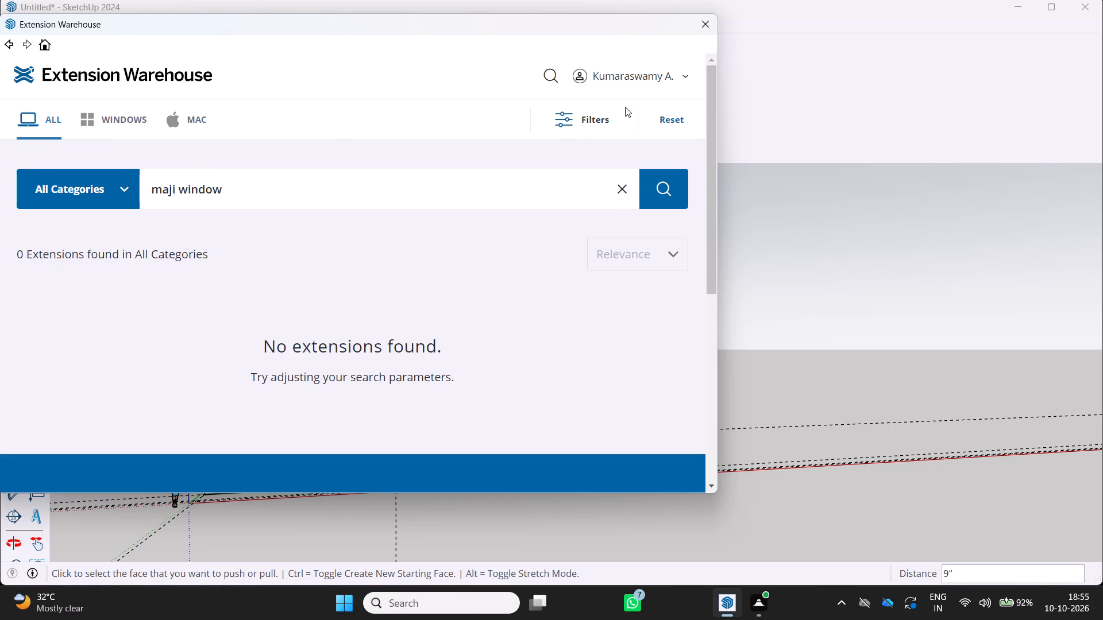
pyautogui.click(697, 22)
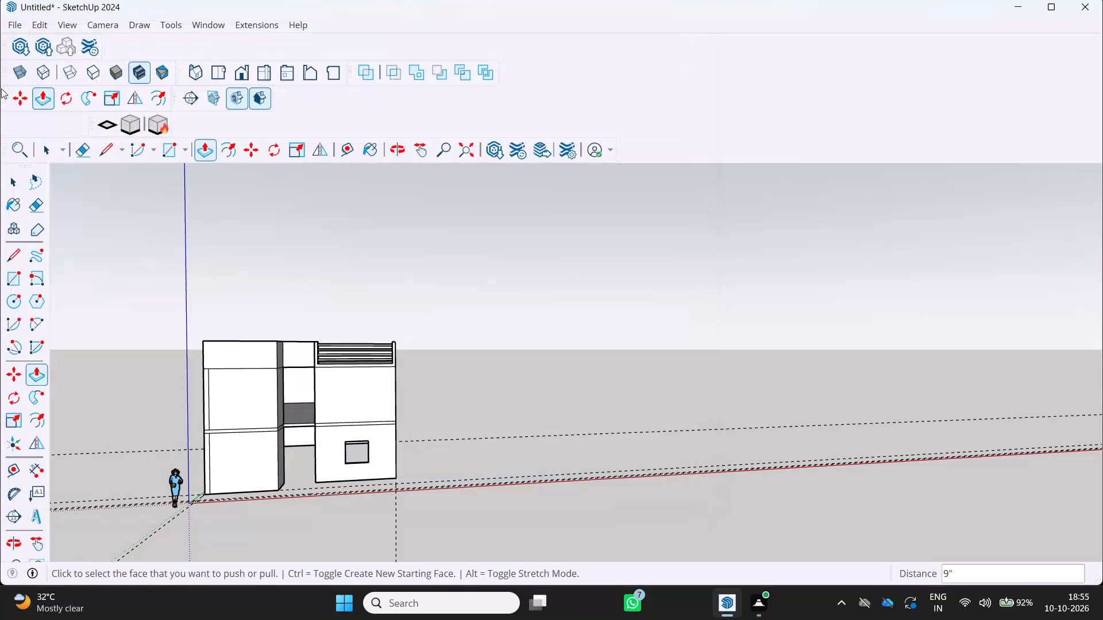
# Search the 3D Warehouse models for "window".
pyautogui.click(190, 20)
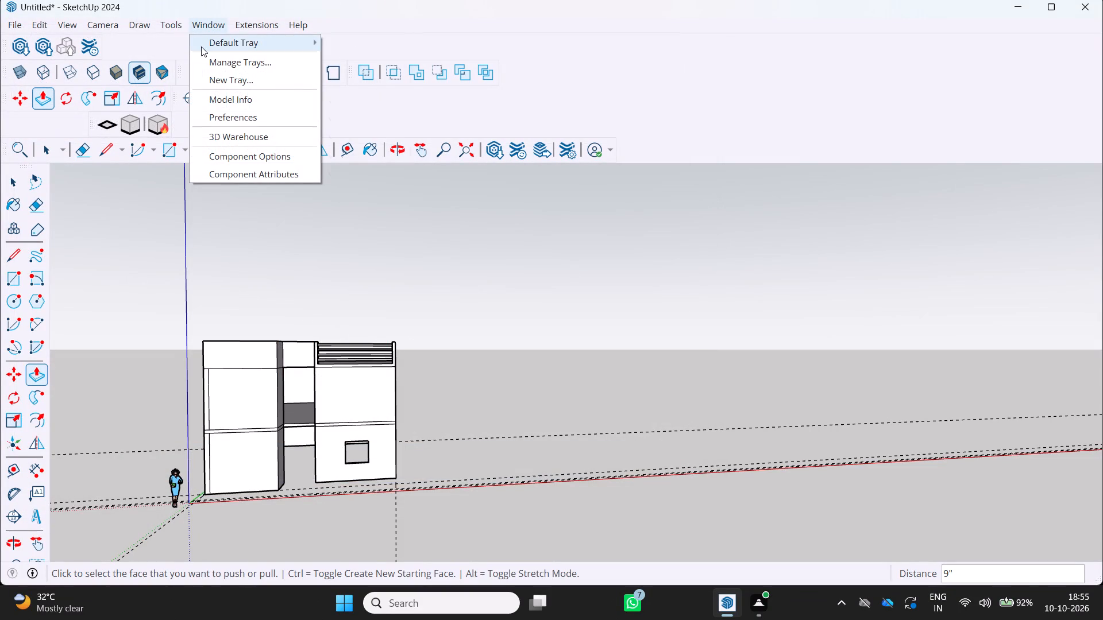
pyautogui.click(263, 135)
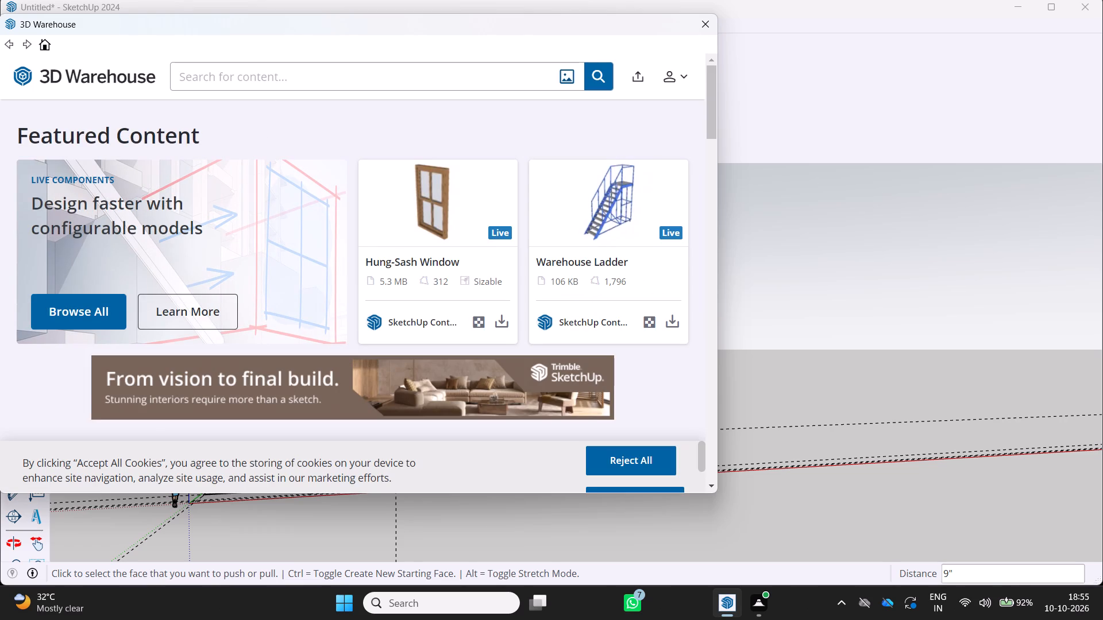
pyautogui.click(254, 69)
pyautogui.write('window')
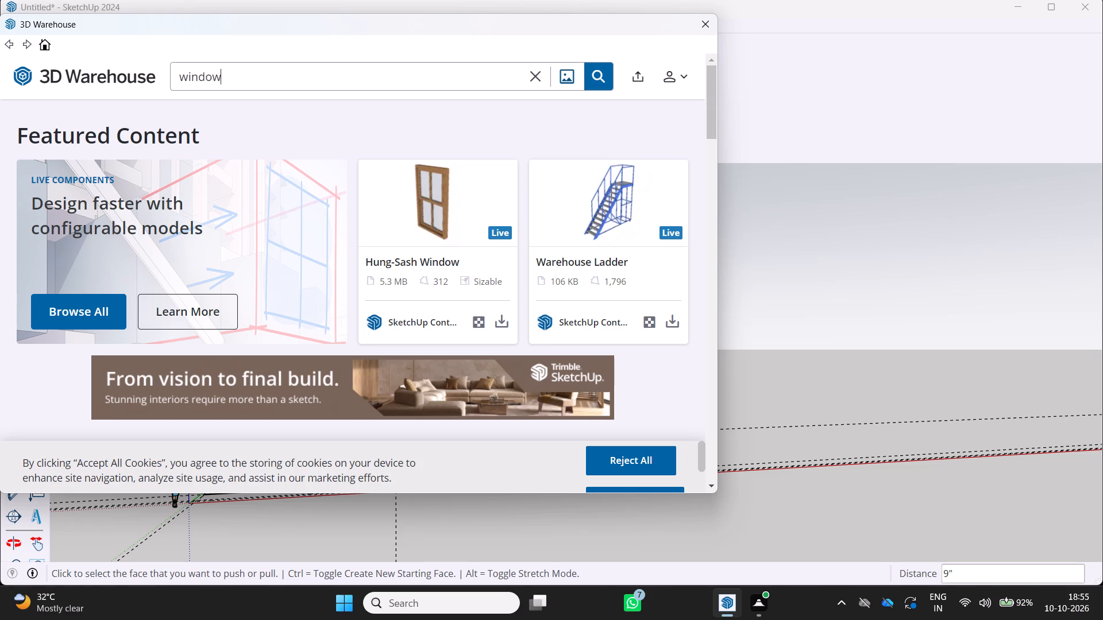
pyautogui.click(591, 69)
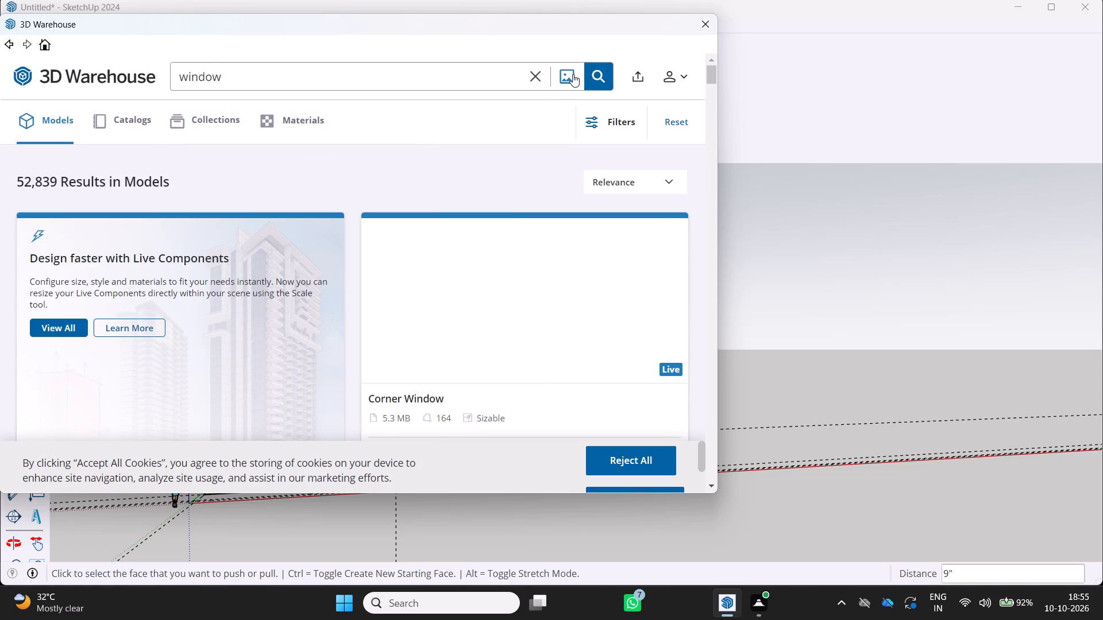
# Browse the 3D Warehouse window models for one that suits the ground-storey front opening, comparing the thumbnails back and forth.
pyautogui.scroll(-5, 442, 251)
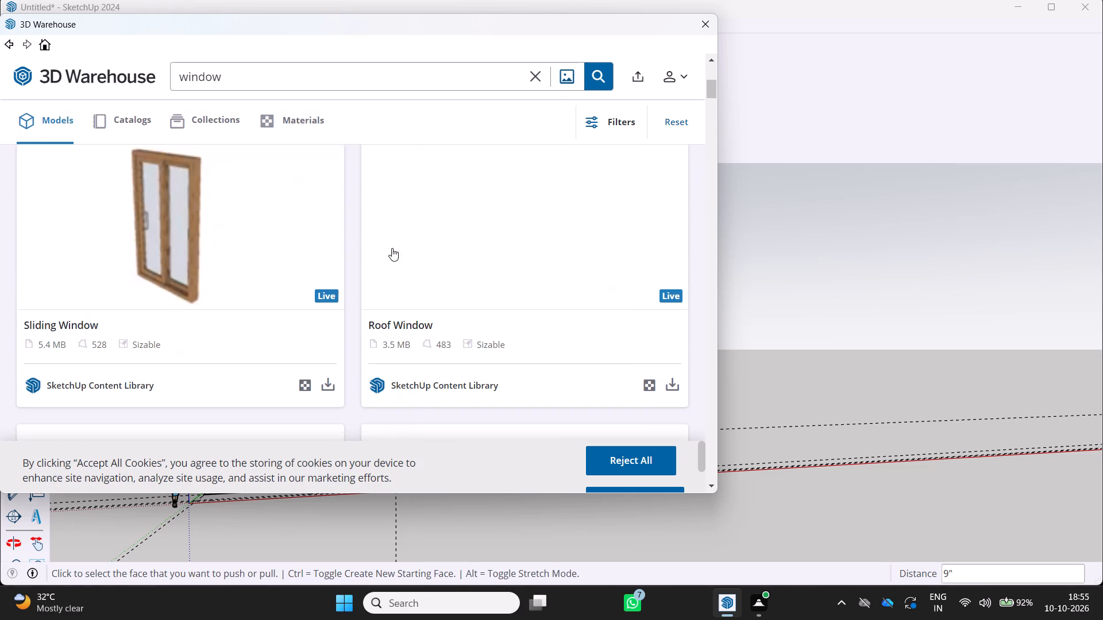
pyautogui.scroll(-2, 295, 245)
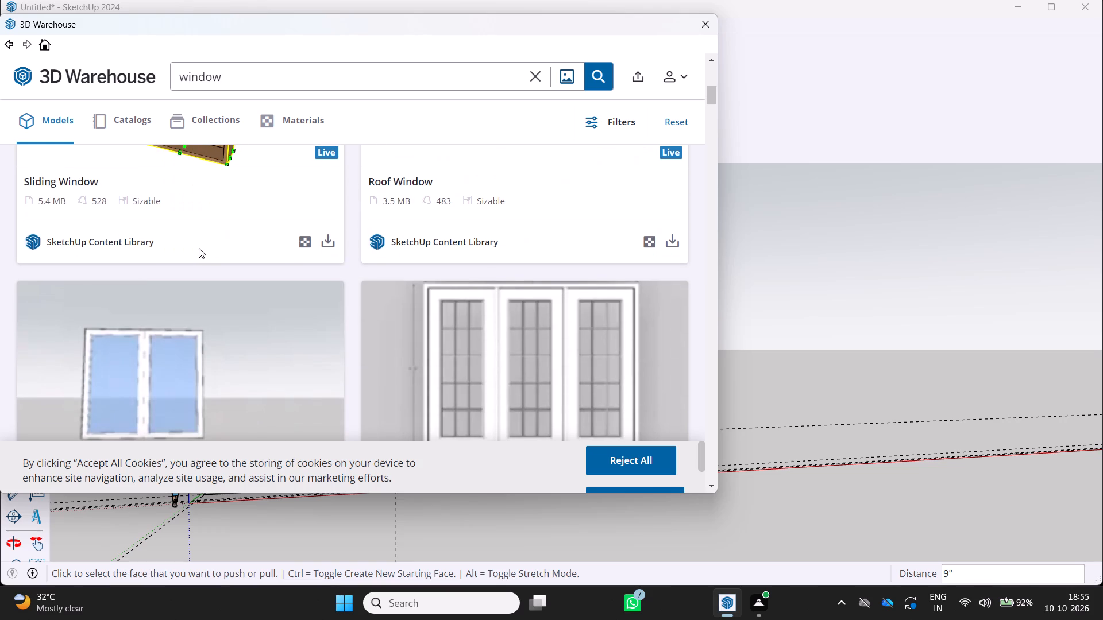
pyautogui.scroll(-2, 199, 248)
pyautogui.scroll(-3, 140, 335)
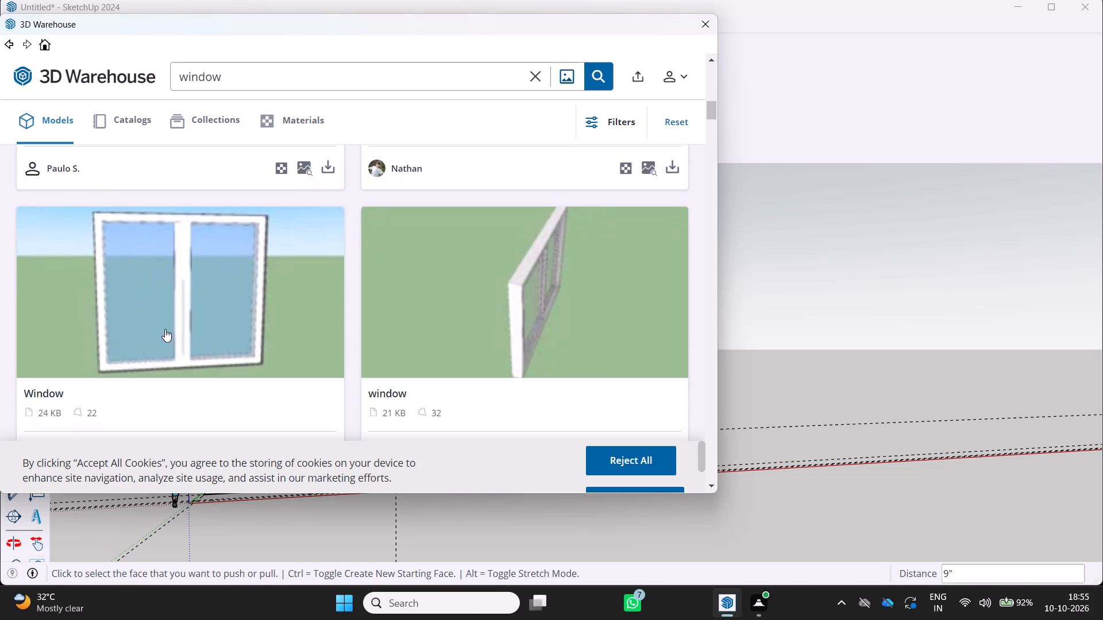
pyautogui.scroll(-2, 241, 413)
pyautogui.scroll(-3, 196, 364)
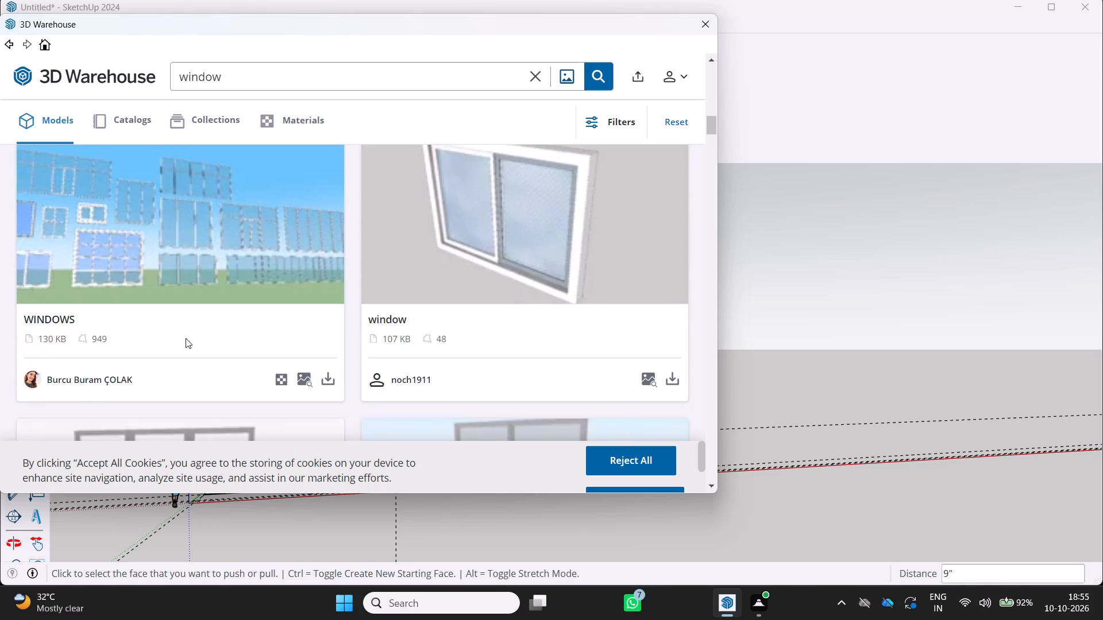
pyautogui.scroll(-4, 195, 313)
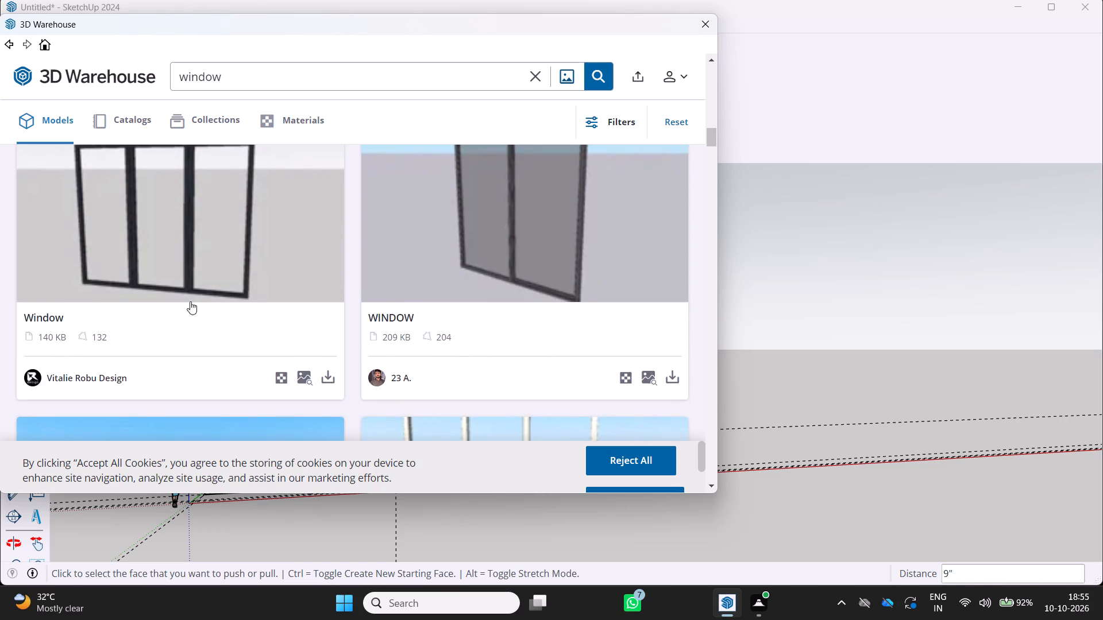
pyautogui.scroll(-8, 190, 301)
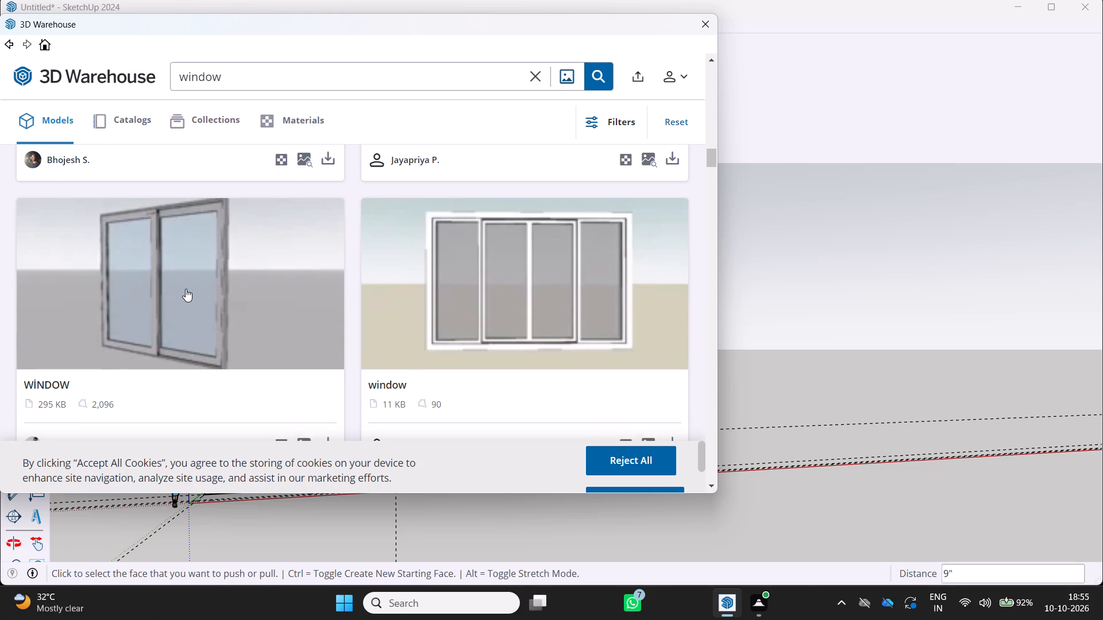
pyautogui.scroll(-8, 184, 286)
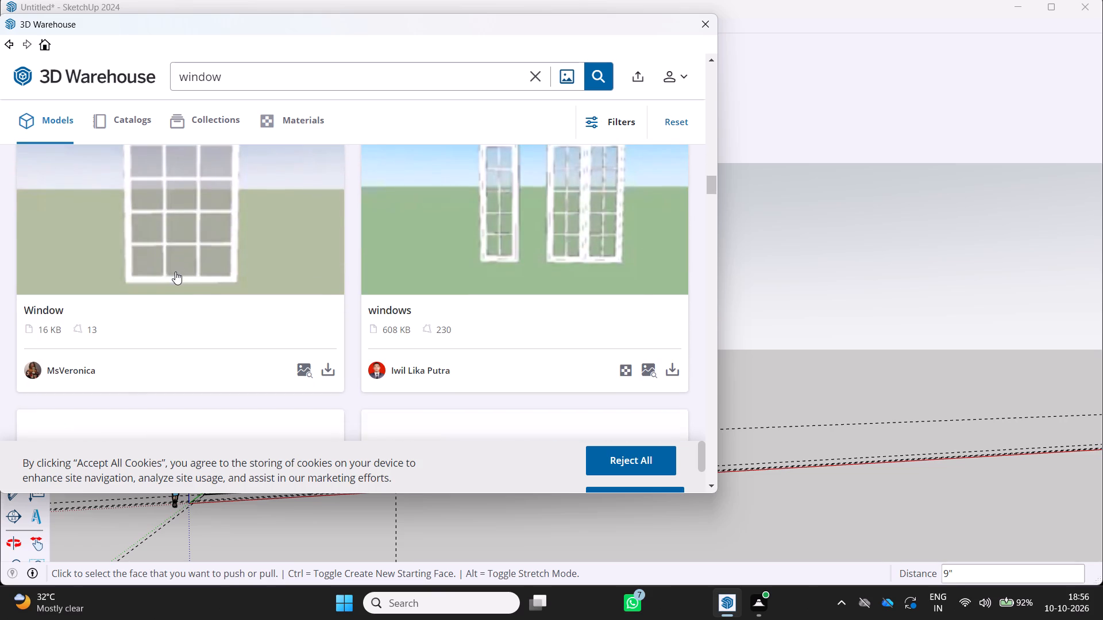
pyautogui.scroll(-7, 175, 270)
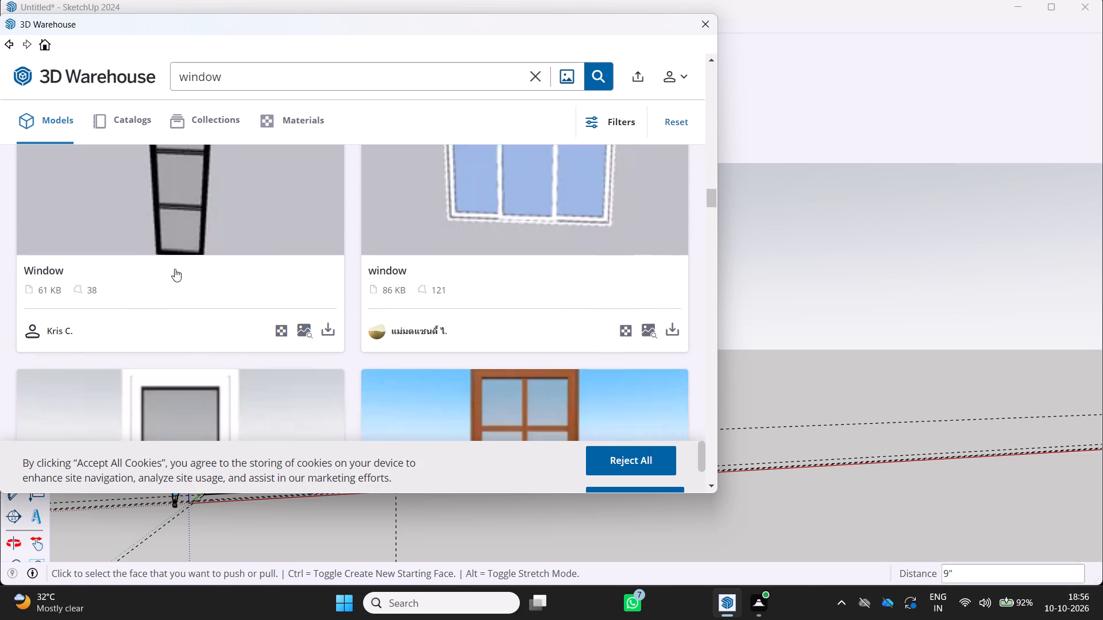
pyautogui.scroll(-5, 175, 269)
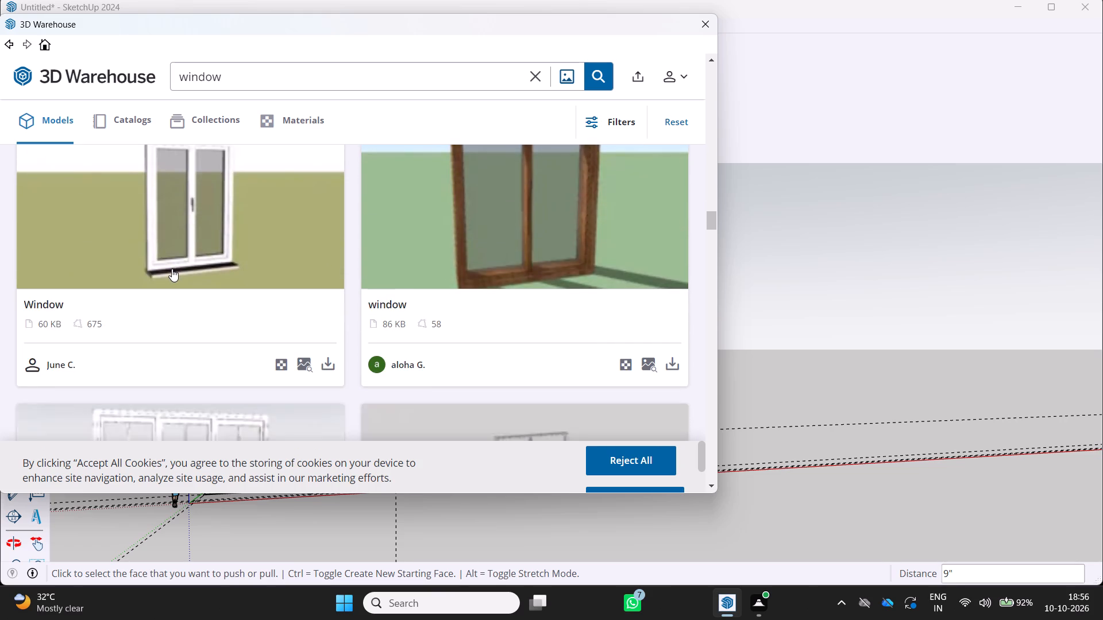
pyautogui.scroll(-12, 172, 269)
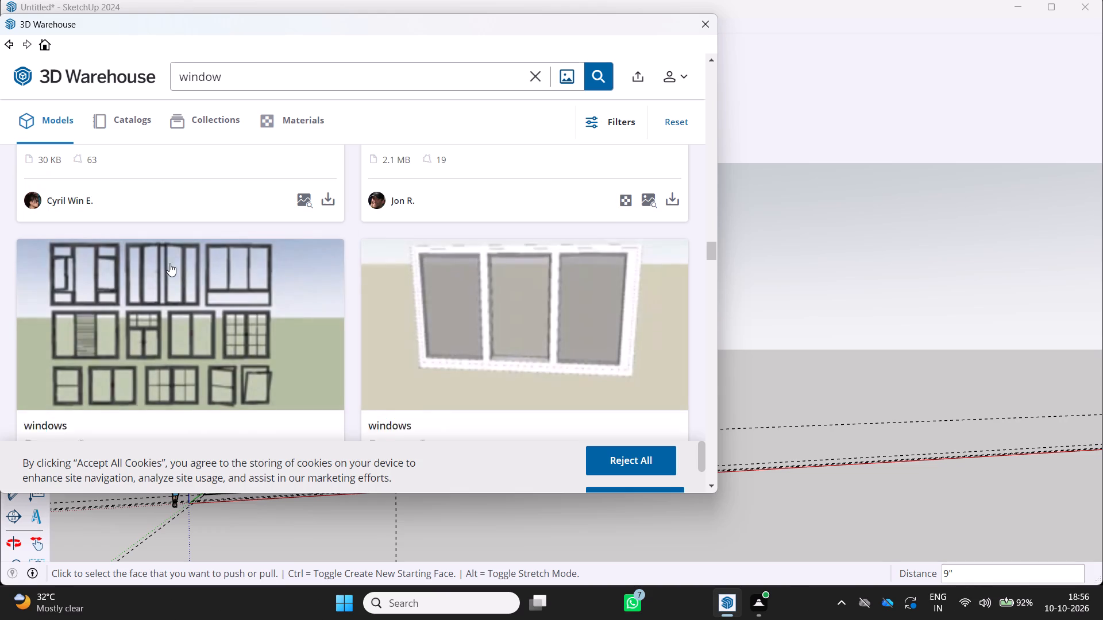
pyautogui.scroll(-9, 169, 263)
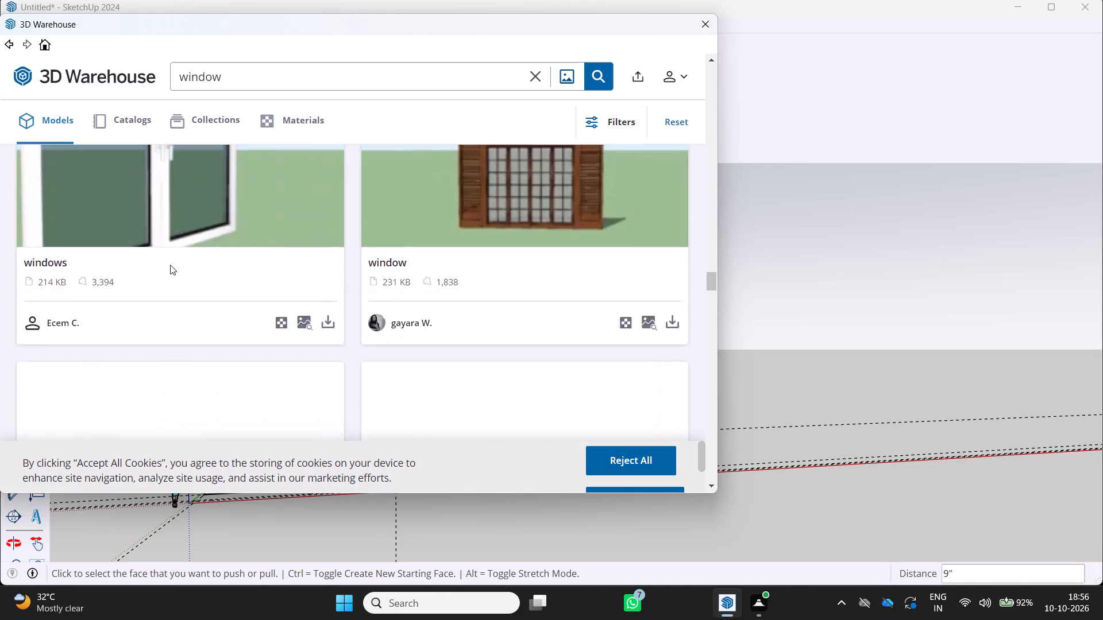
pyautogui.scroll(-6, 171, 263)
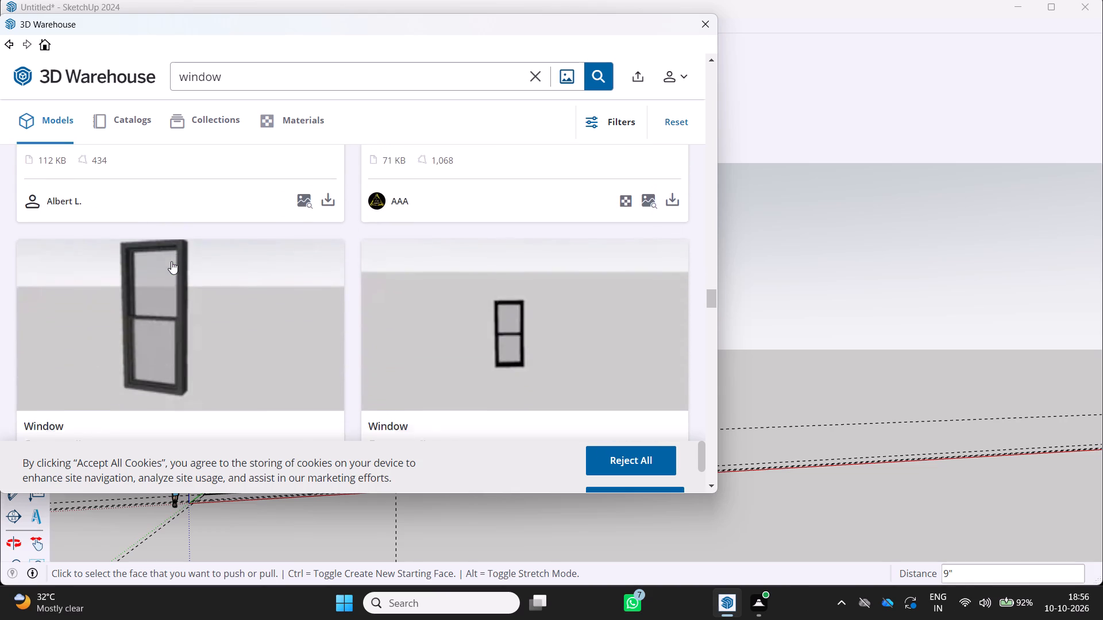
pyautogui.scroll(-10, 171, 261)
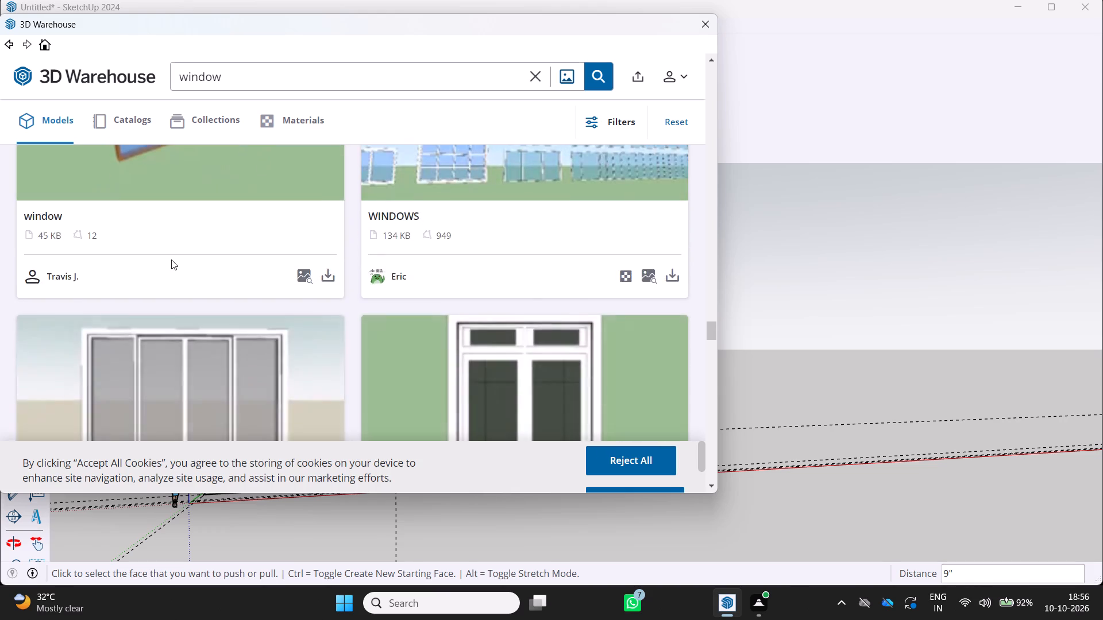
pyautogui.scroll(-9, 171, 259)
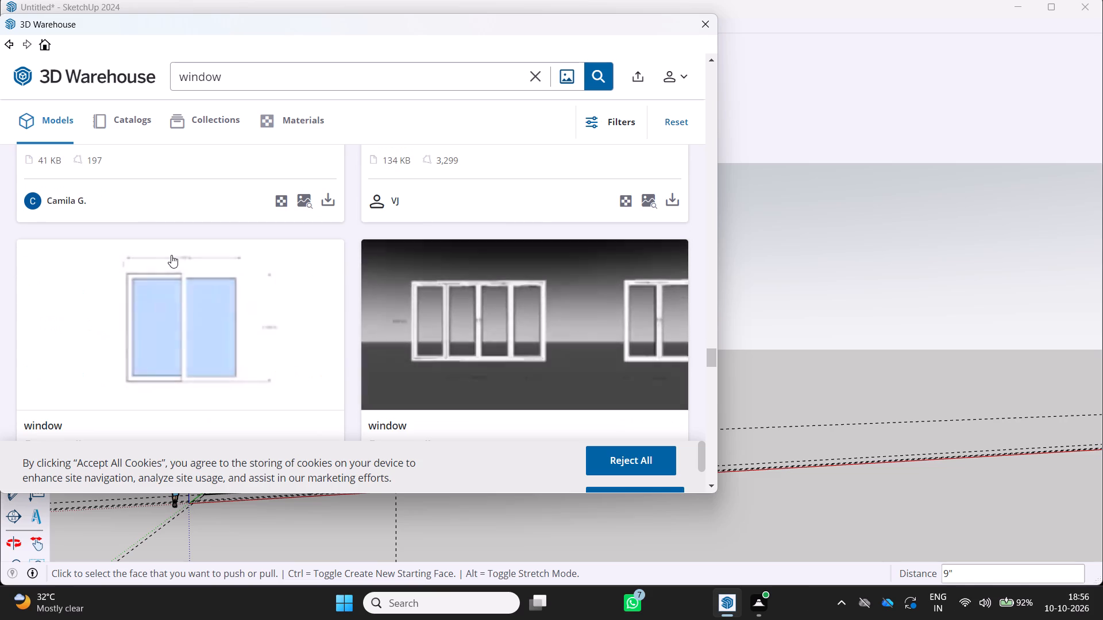
pyautogui.scroll(-7, 171, 255)
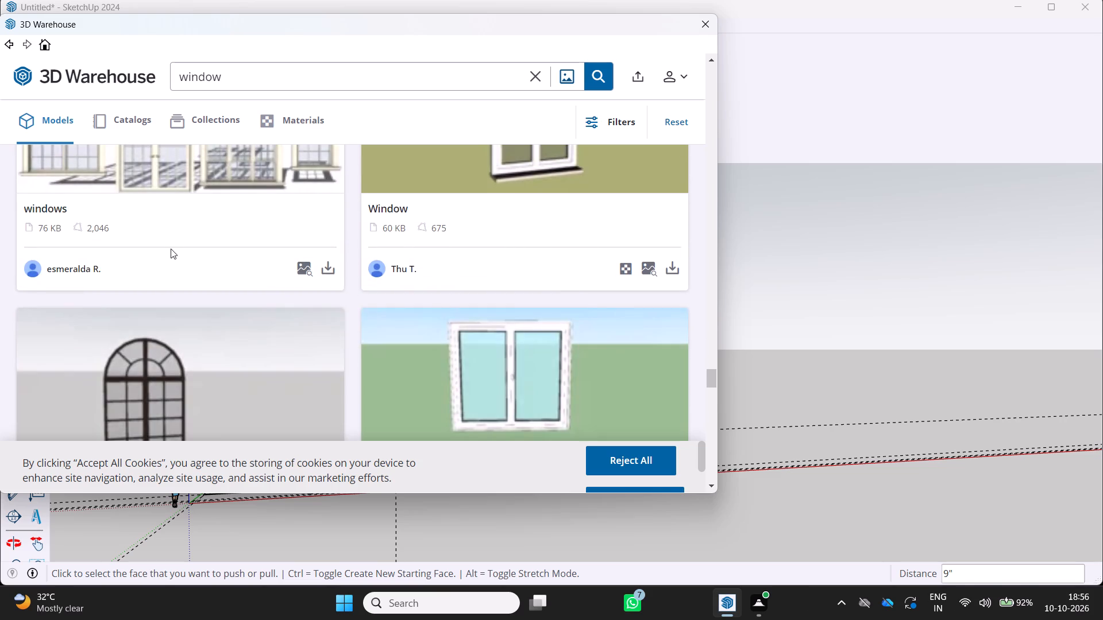
pyautogui.scroll(-9, 171, 249)
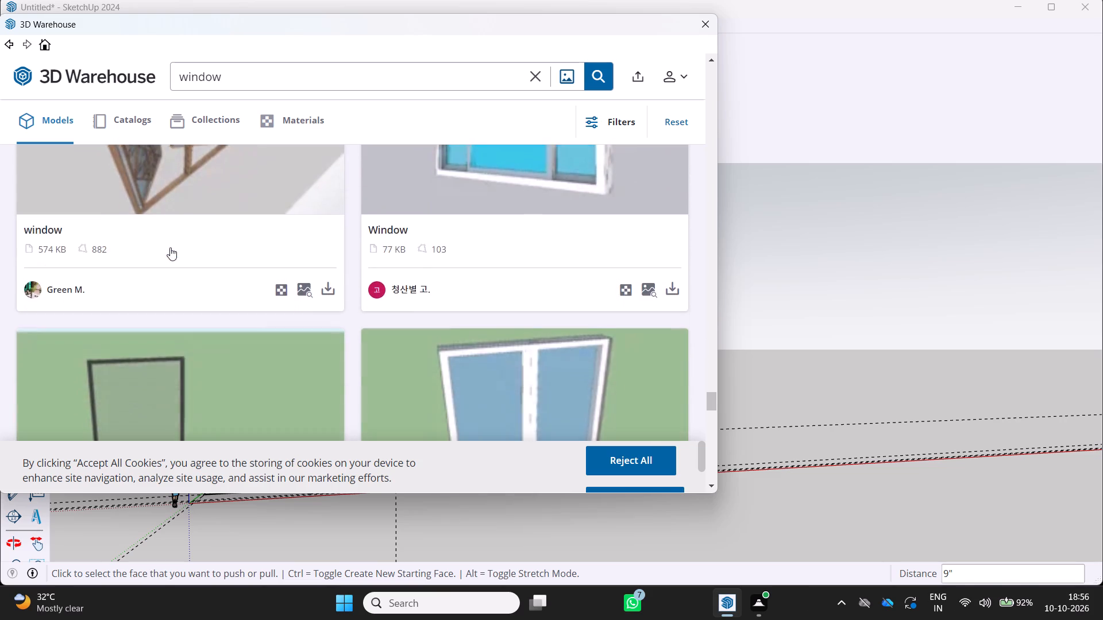
pyautogui.scroll(-9, 170, 247)
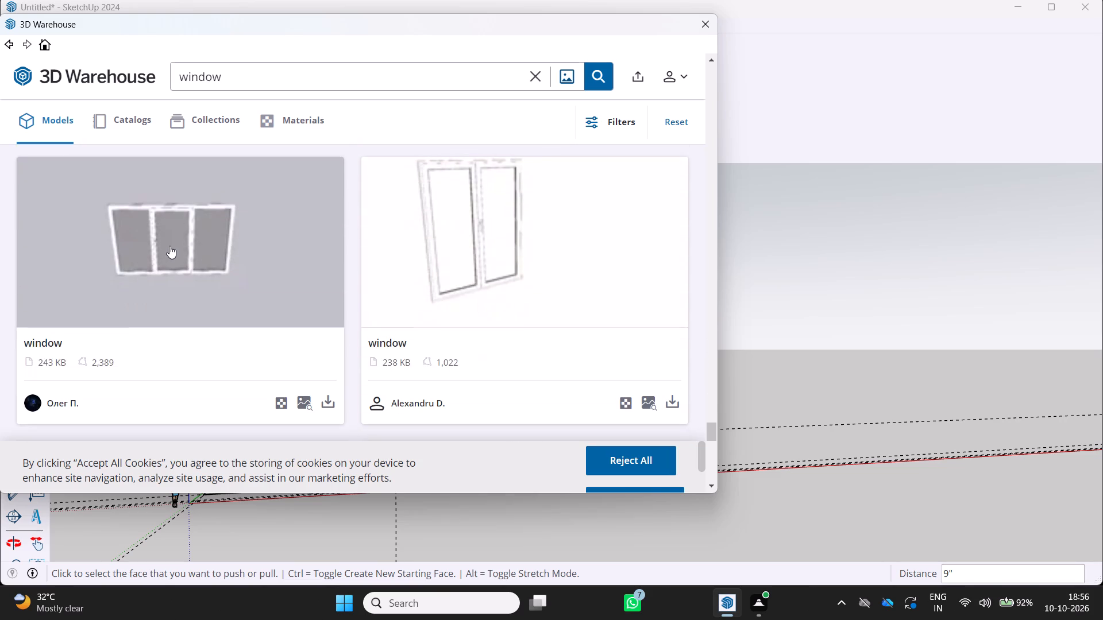
pyautogui.scroll(-8, 169, 246)
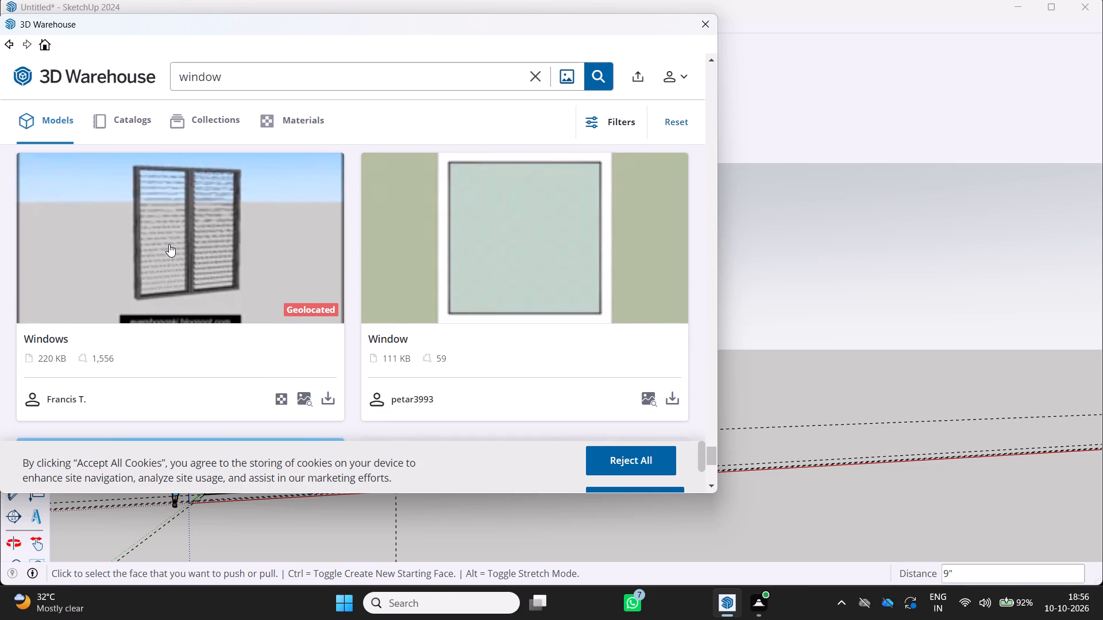
pyautogui.scroll(-9, 169, 244)
pyautogui.scroll(5, 168, 242)
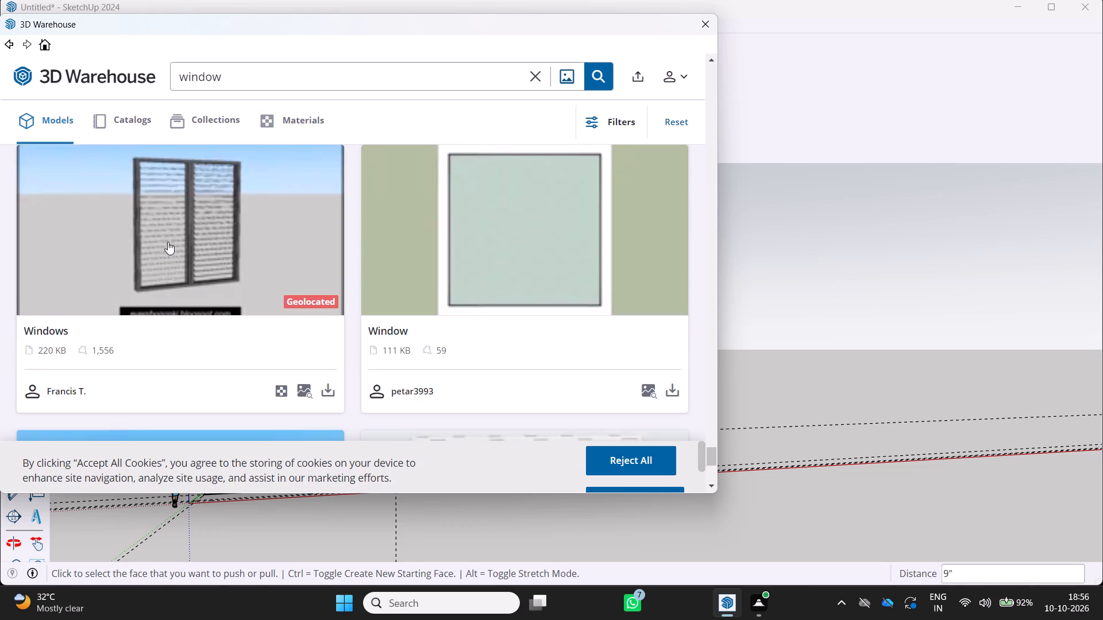
pyautogui.scroll(16, 168, 241)
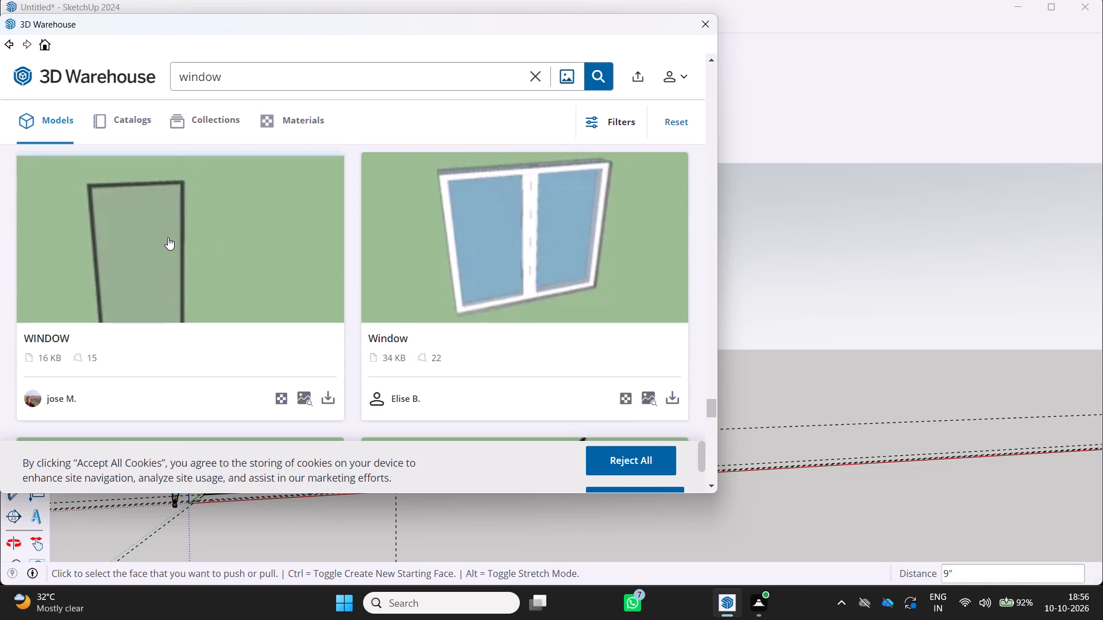
pyautogui.scroll(20, 168, 237)
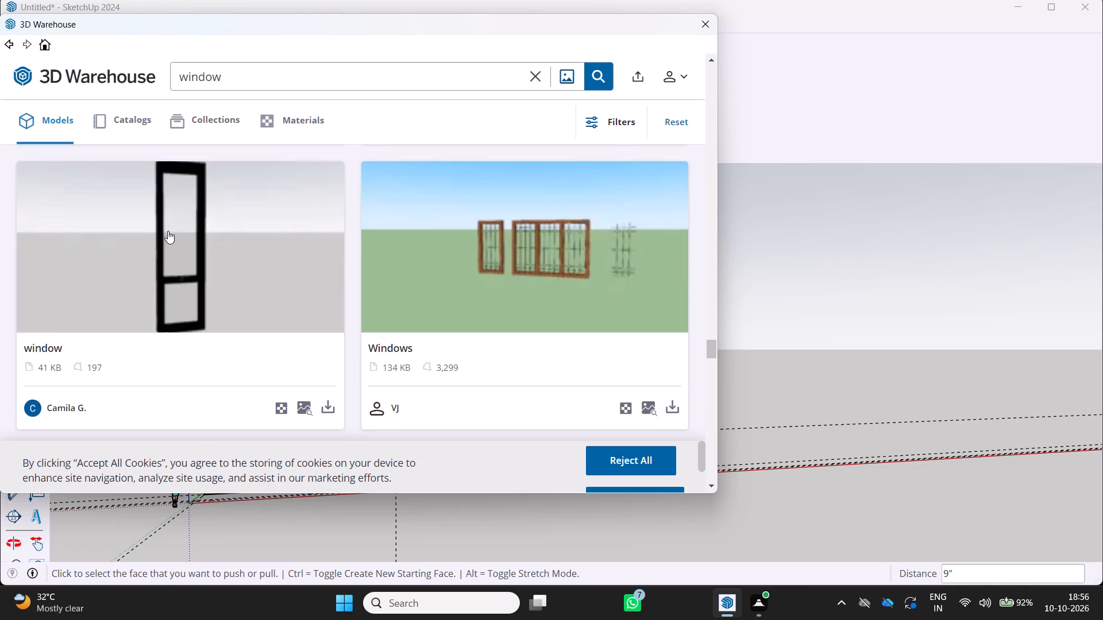
pyautogui.scroll(16, 168, 231)
pyautogui.scroll(5, 166, 227)
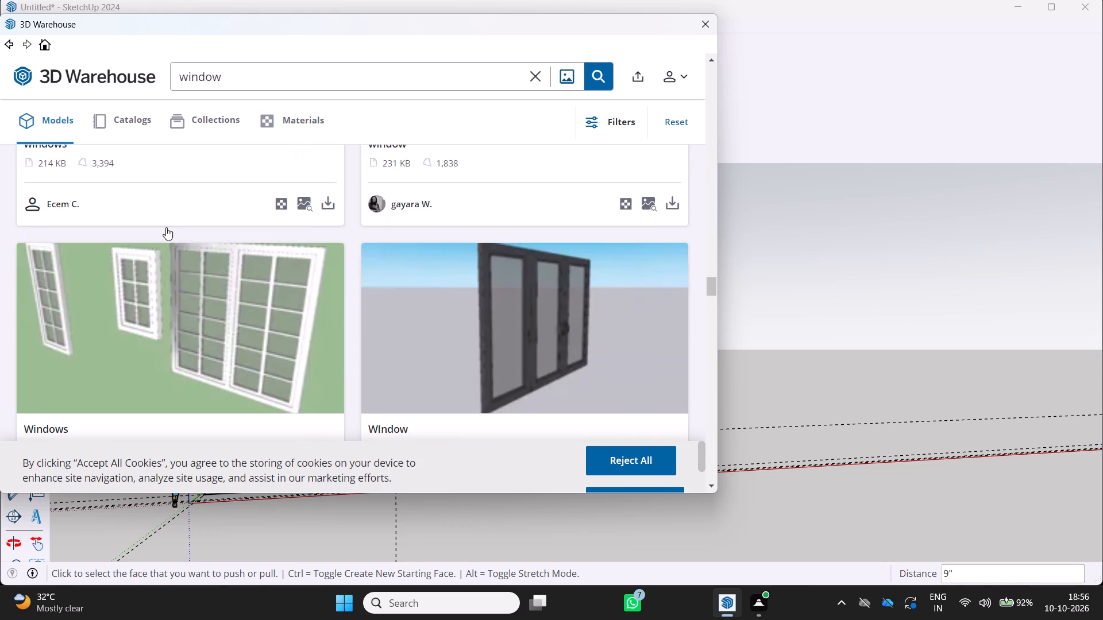
pyautogui.scroll(13, 166, 227)
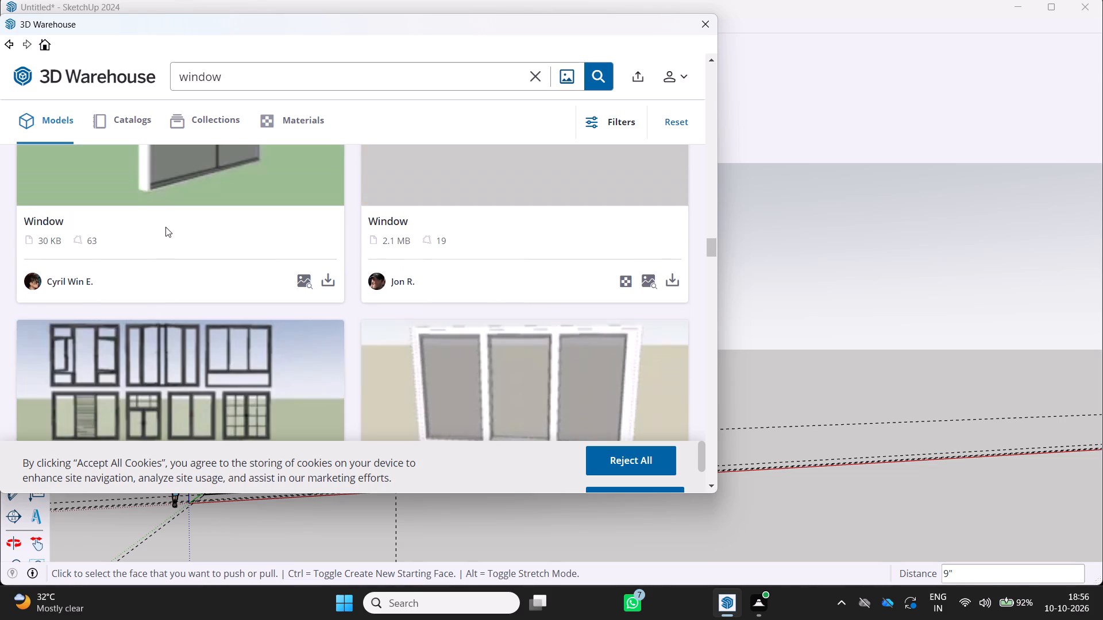
pyautogui.scroll(15, 165, 225)
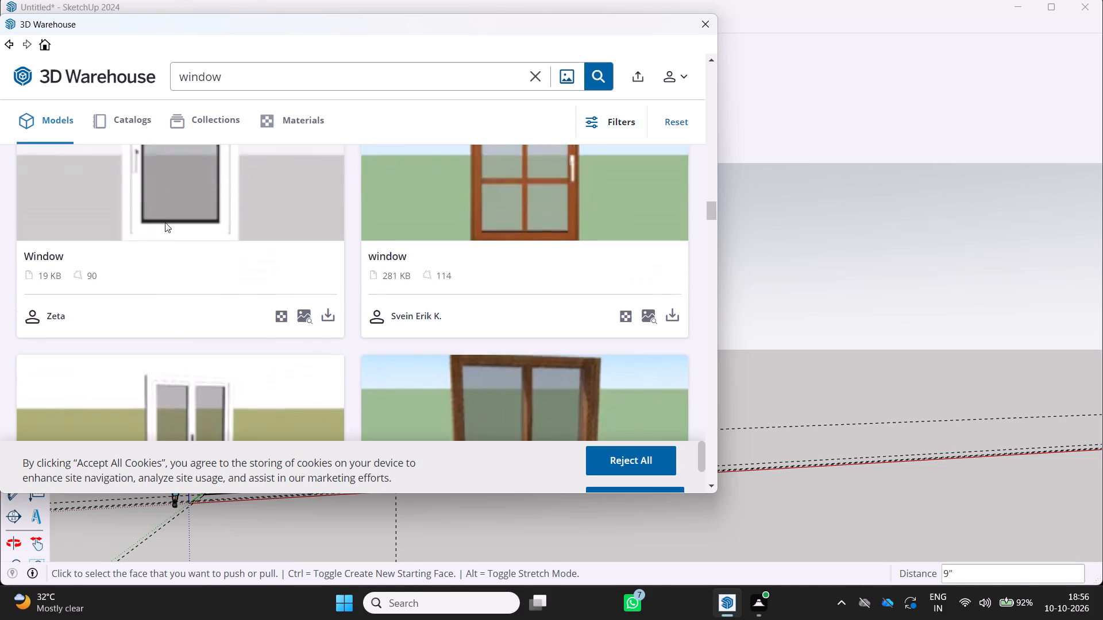
pyautogui.scroll(14, 165, 222)
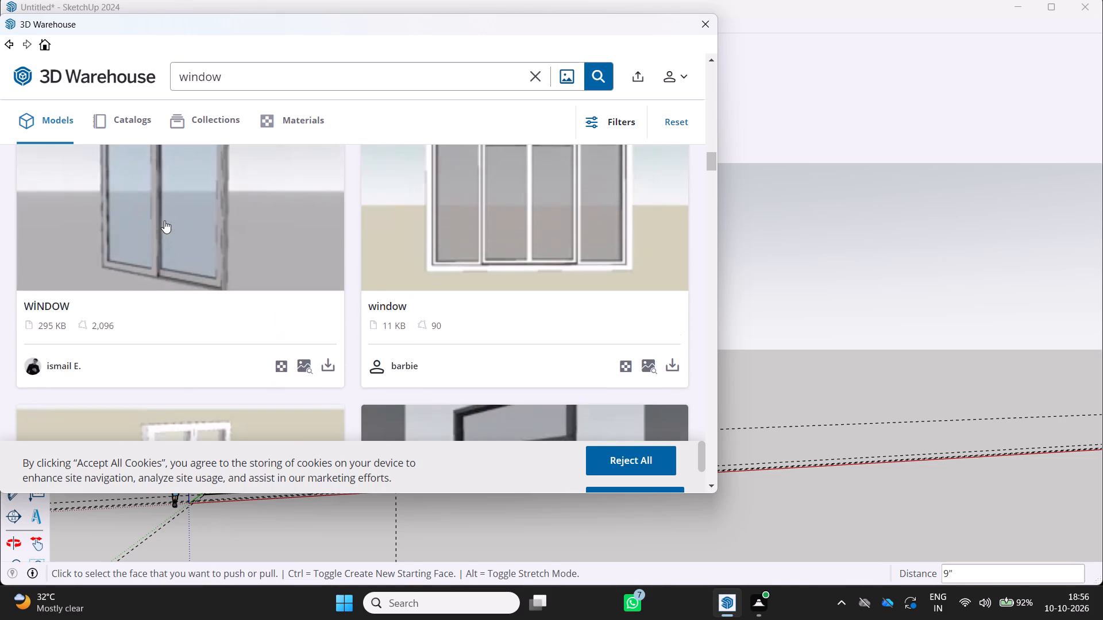
pyautogui.scroll(11, 163, 219)
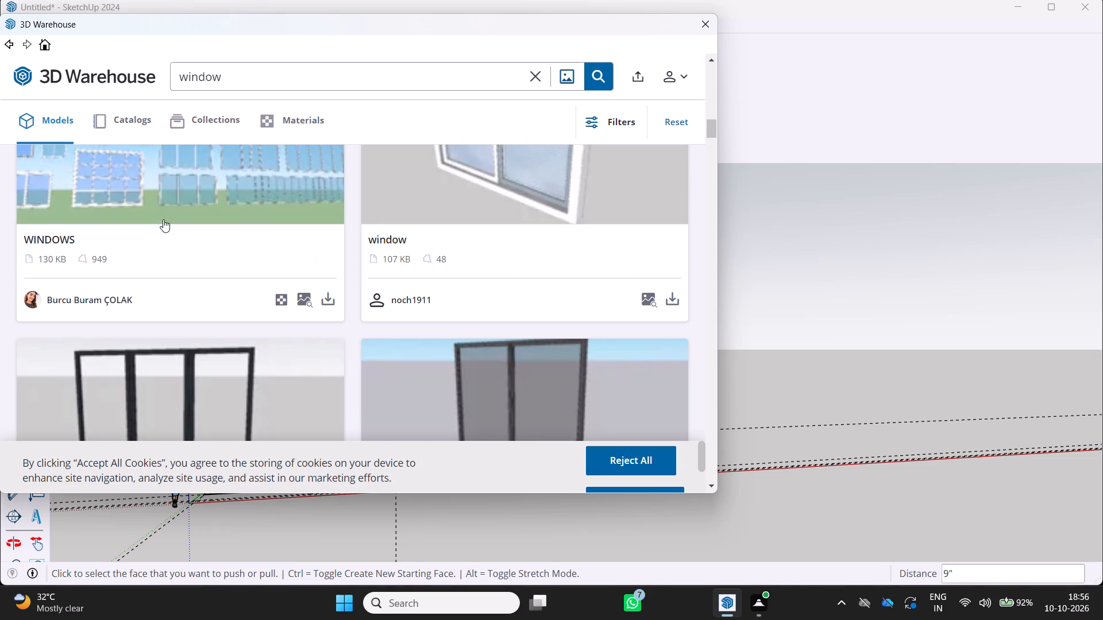
pyautogui.scroll(-7, 163, 219)
pyautogui.scroll(4, 163, 219)
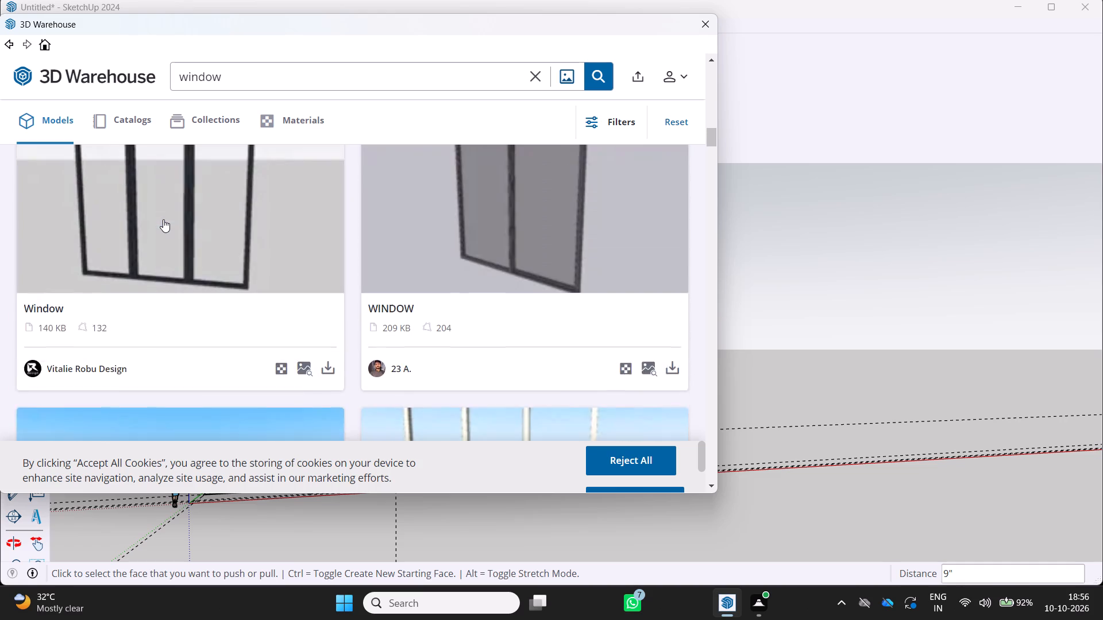
pyautogui.scroll(7, 163, 219)
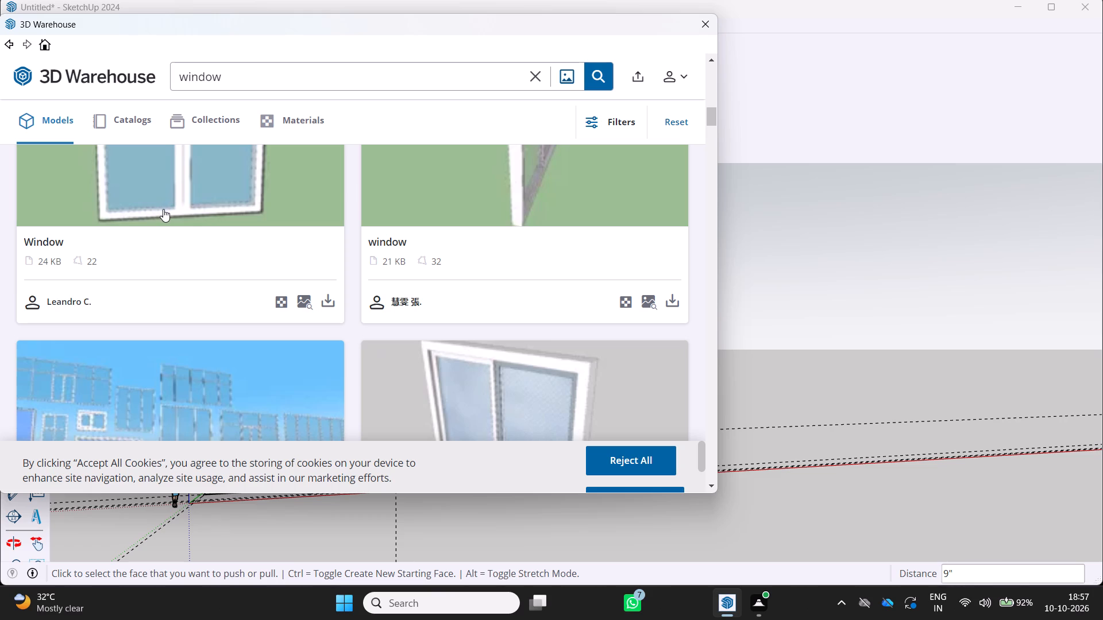
pyautogui.scroll(-1, 163, 213)
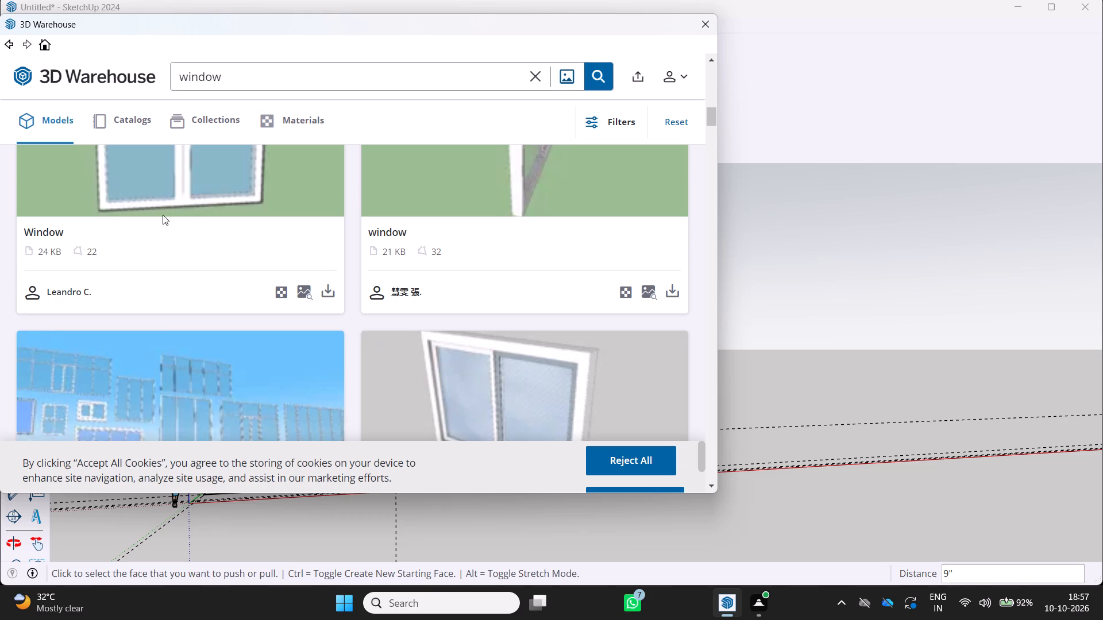
pyautogui.scroll(7, 130, 258)
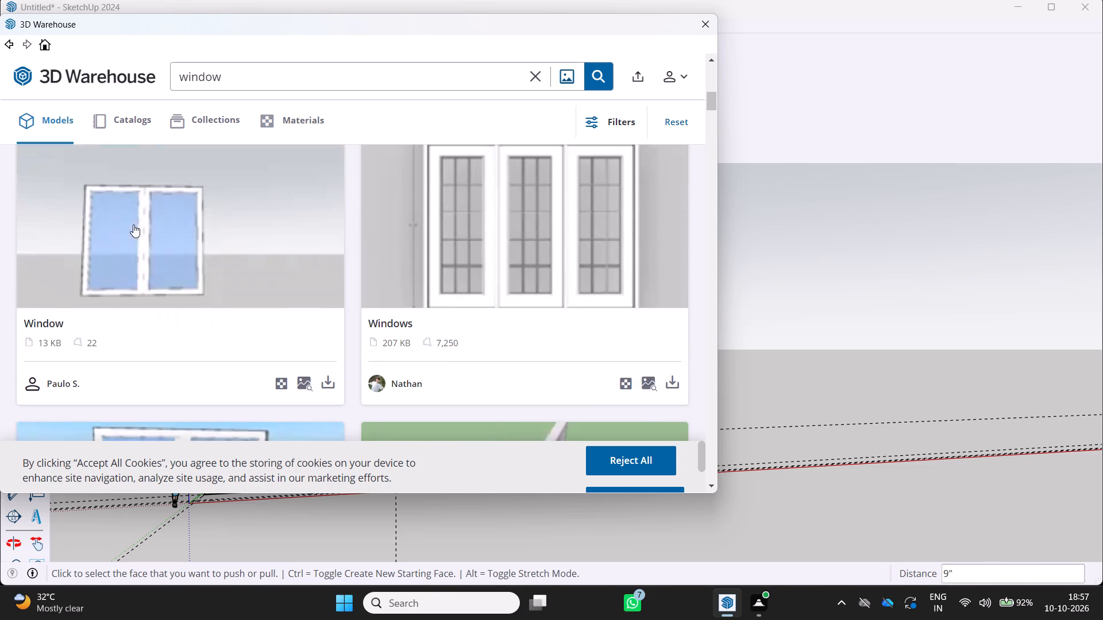
pyautogui.scroll(-2, 514, 280)
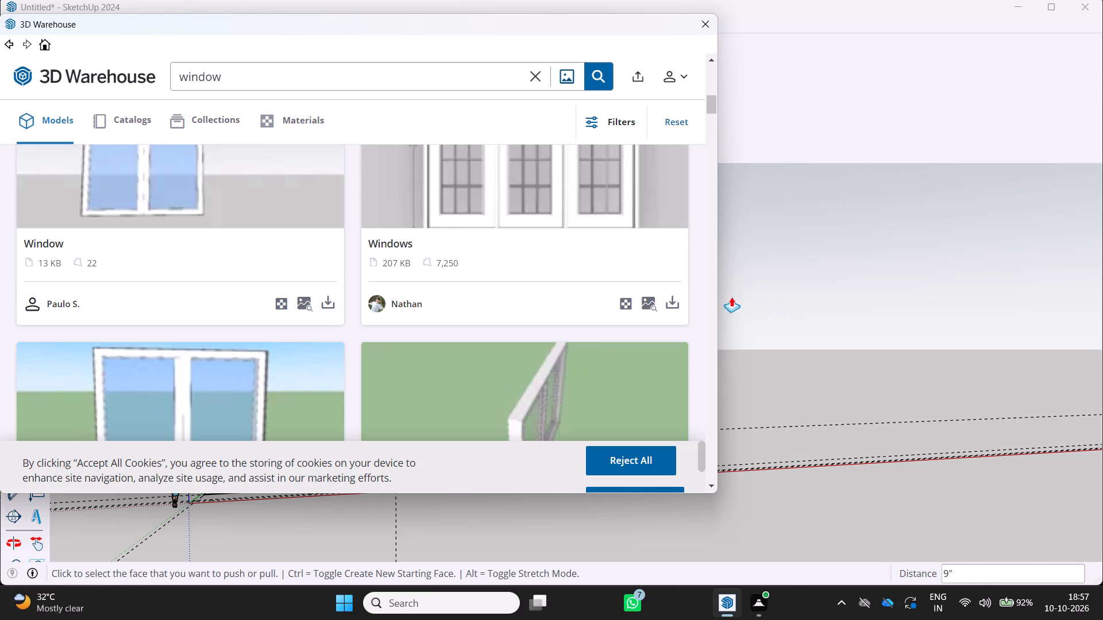
# Load the white three-panel gridded "Windows" model directly into the scene, place it beside the building, and deselect it.
pyautogui.click(678, 305)
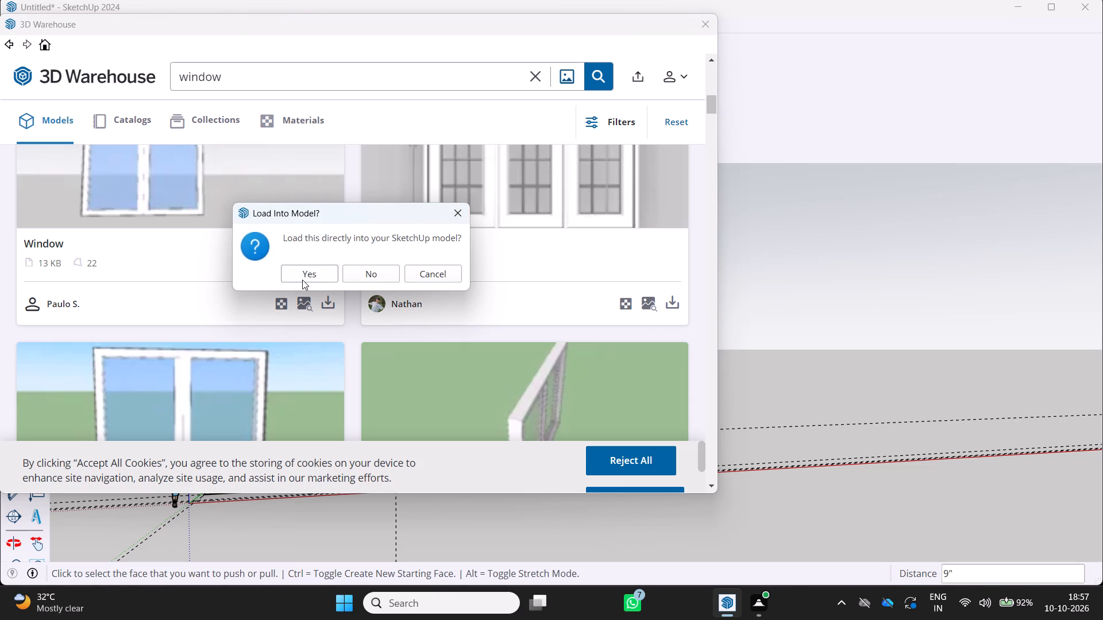
pyautogui.click(300, 280)
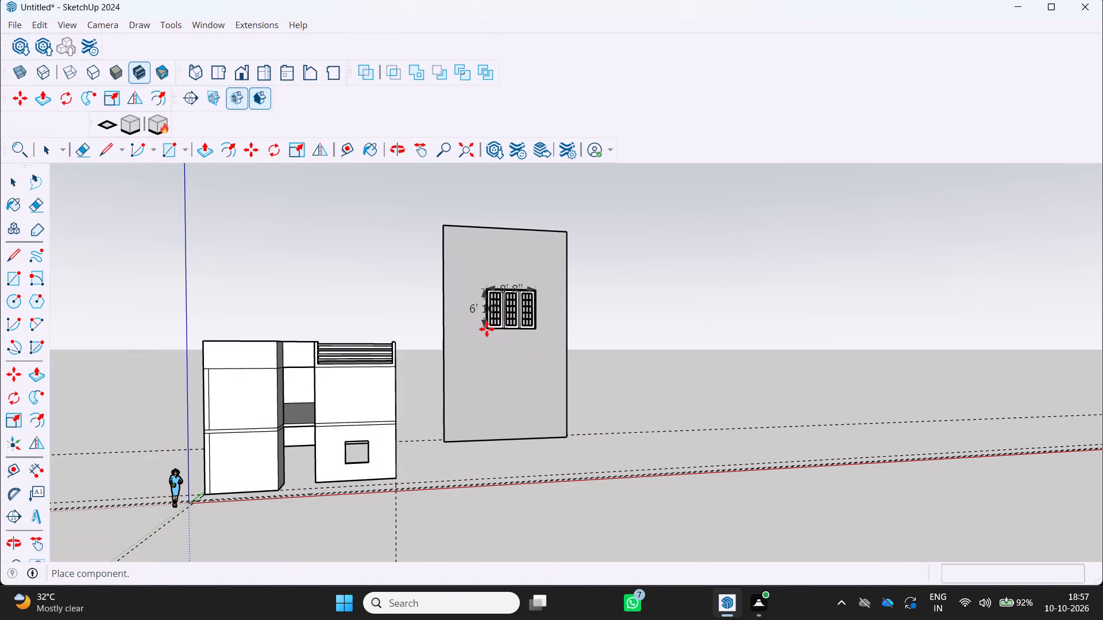
pyautogui.click(484, 329)
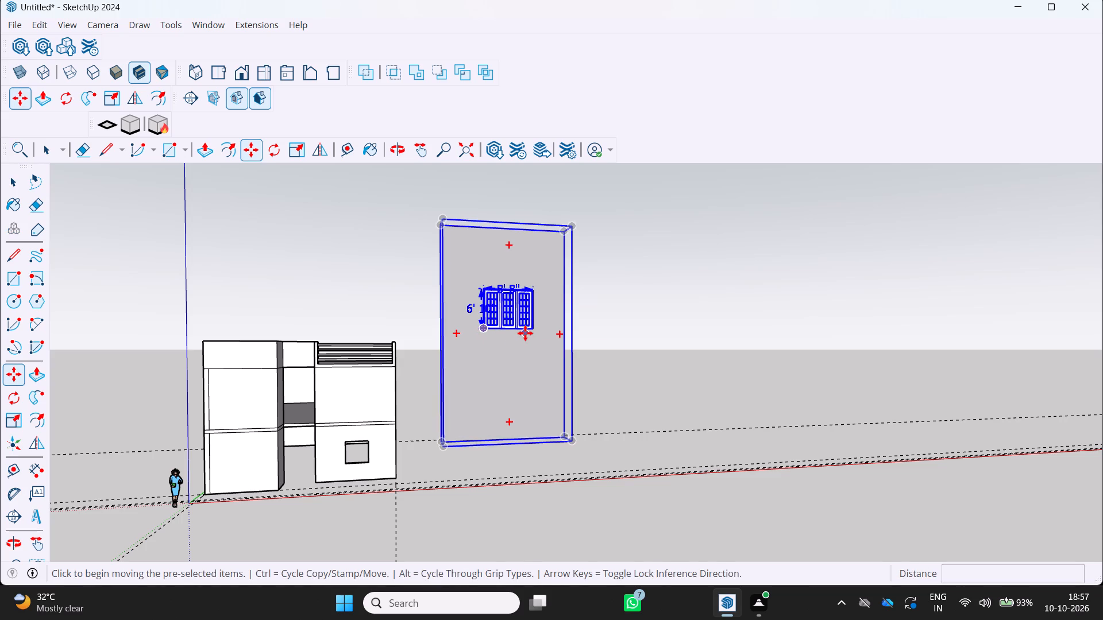
pyautogui.press('space')
pyautogui.click(601, 382)
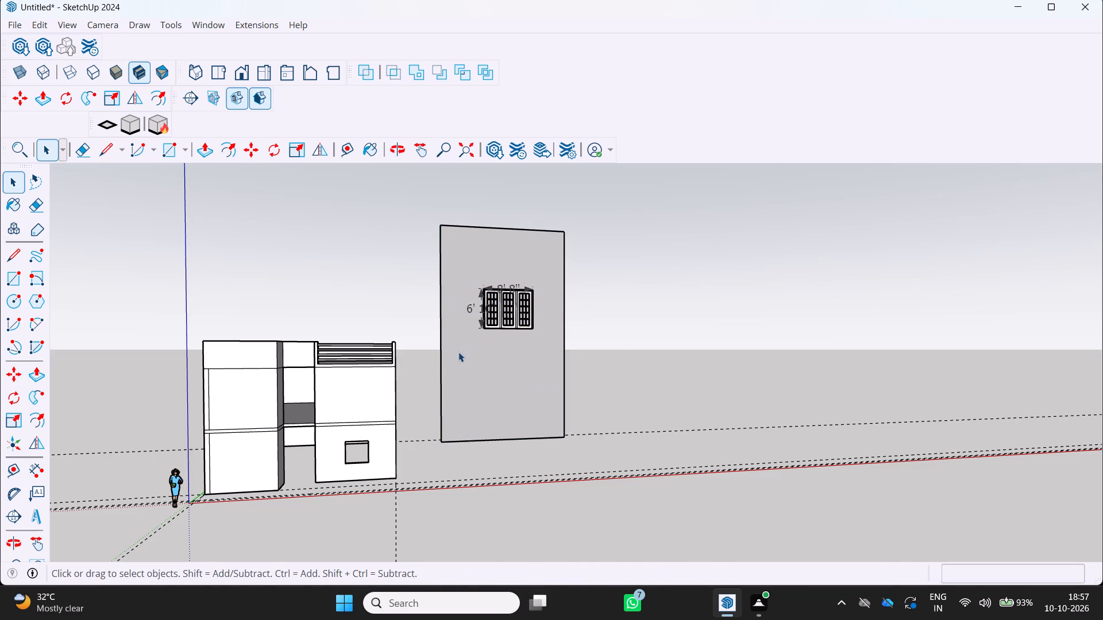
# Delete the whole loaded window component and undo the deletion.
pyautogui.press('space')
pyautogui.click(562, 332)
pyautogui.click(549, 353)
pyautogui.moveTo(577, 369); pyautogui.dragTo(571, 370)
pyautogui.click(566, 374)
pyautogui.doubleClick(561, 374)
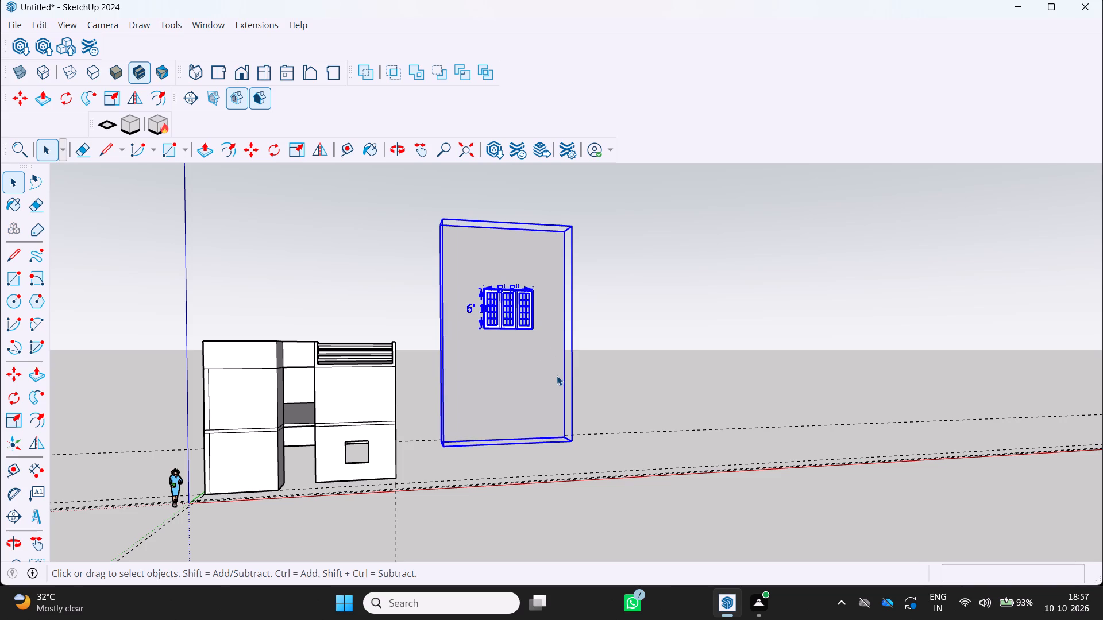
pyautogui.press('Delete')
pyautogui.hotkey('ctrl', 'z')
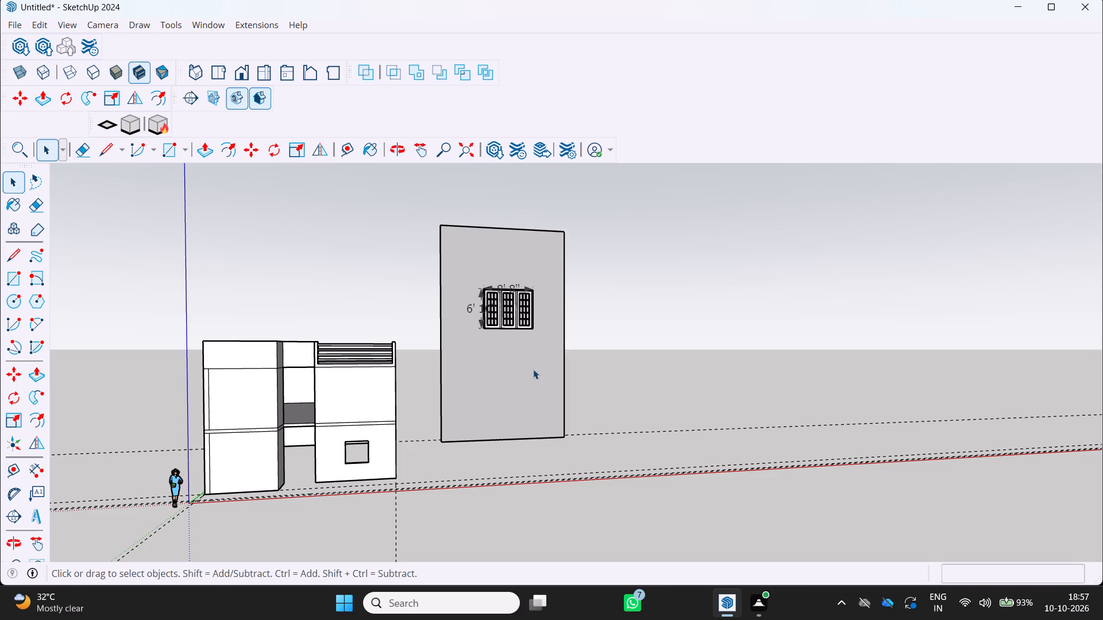
# Inside the loaded component, move the three-panel window about 96' away from the grey backing wall.
pyautogui.scroll(4, 533, 369)
pyautogui.moveTo(533, 360); pyautogui.dragTo(526, 398, button='middle')
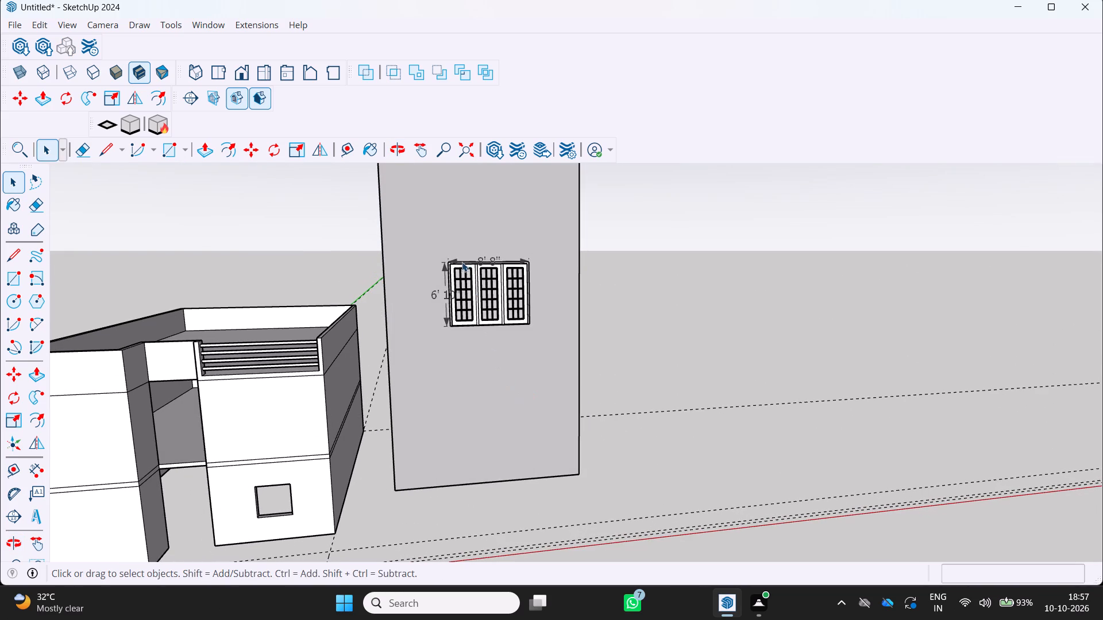
pyautogui.tripleClick(458, 261)
pyautogui.doubleClick(458, 261)
pyautogui.click(456, 264)
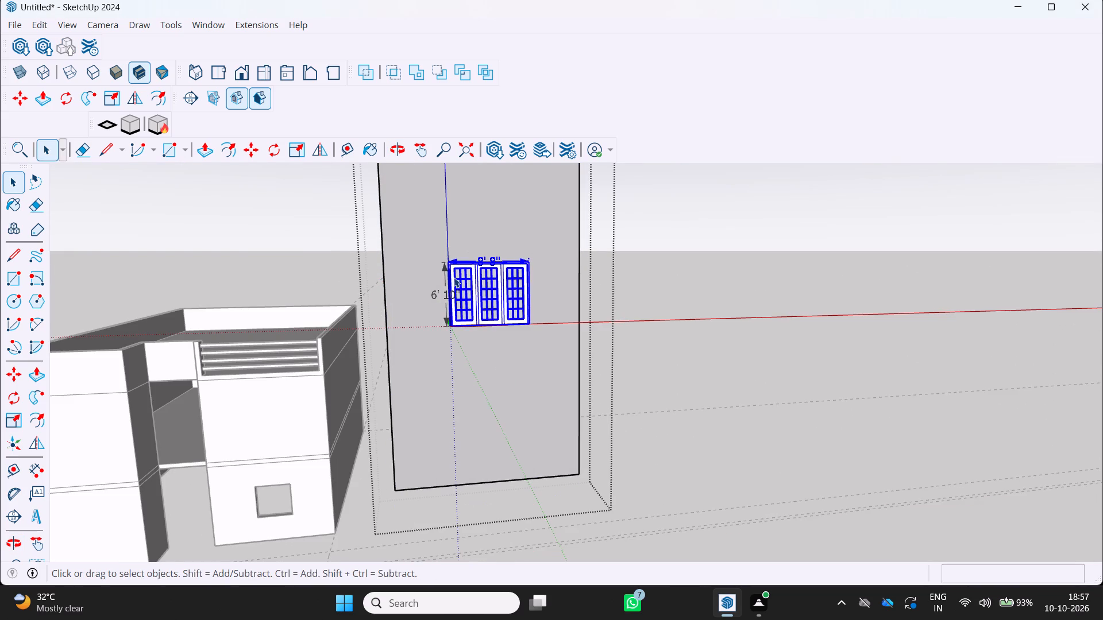
pyautogui.press('m')
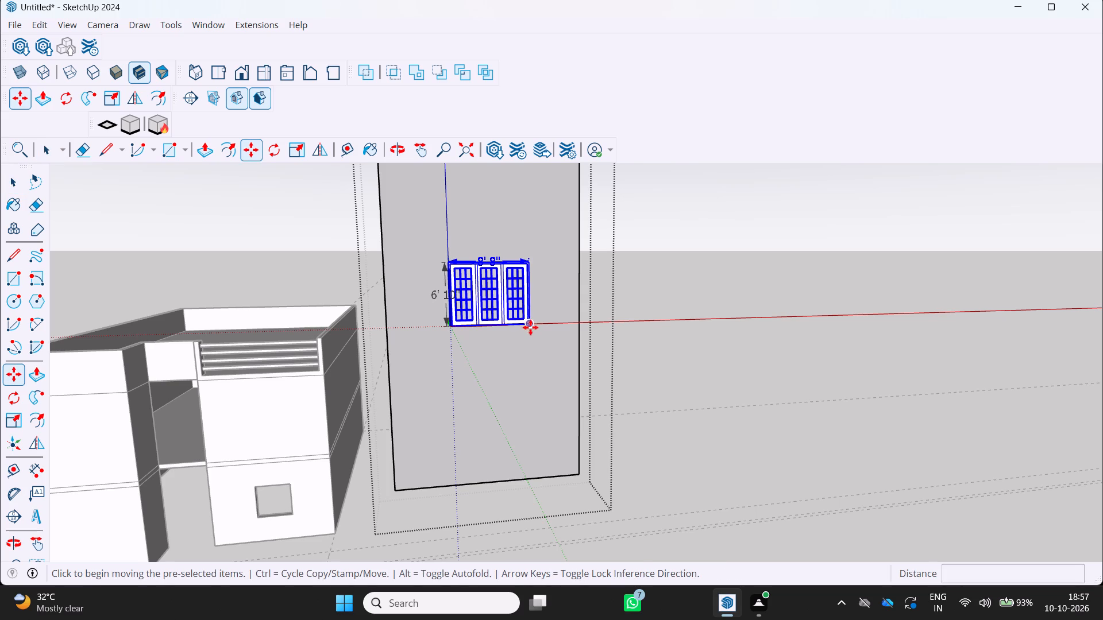
pyautogui.click(528, 327)
pyautogui.scroll(-4, 807, 425)
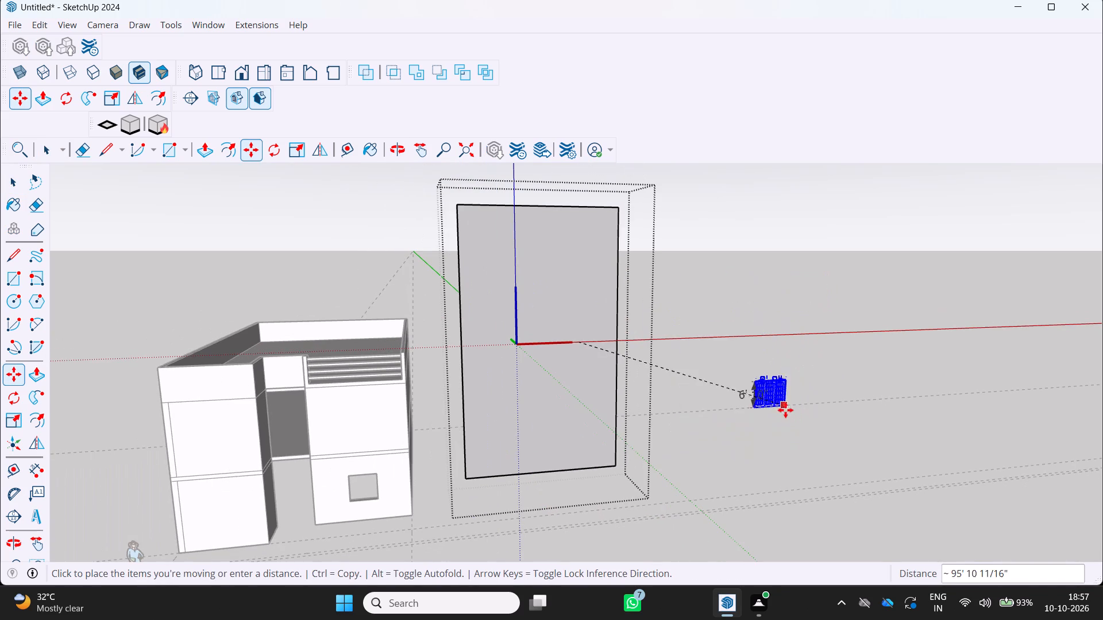
pyautogui.click(785, 411)
pyautogui.press('space')
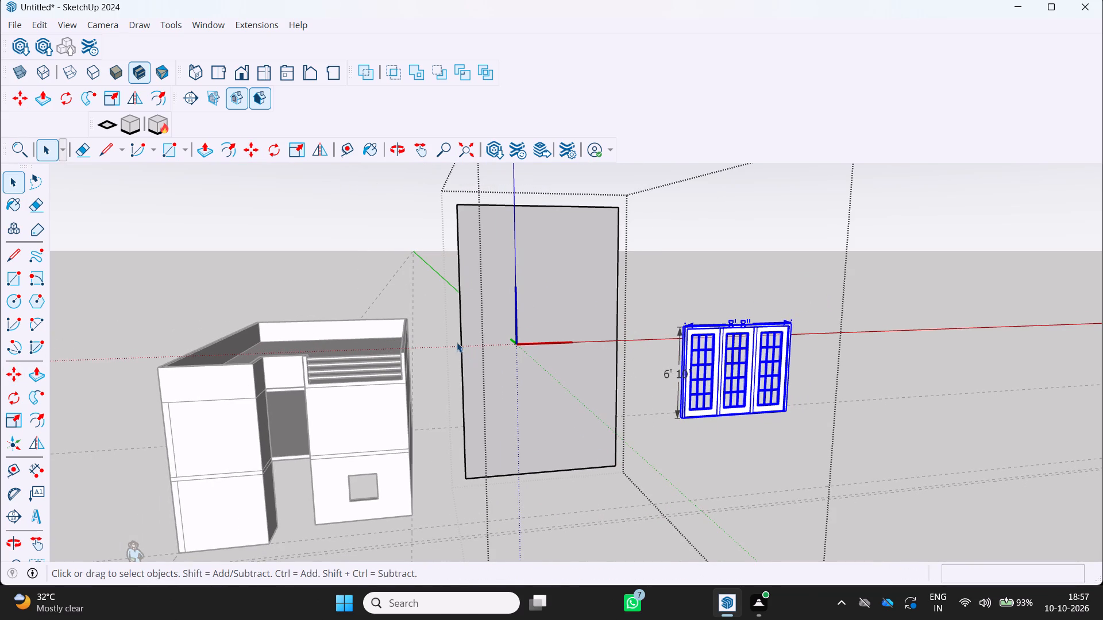
# Delete the grey backing wall's face by removing its left vertical edge, and close the component.
pyautogui.click(457, 342)
pyautogui.click(460, 357)
pyautogui.click(459, 363)
pyautogui.click(462, 371)
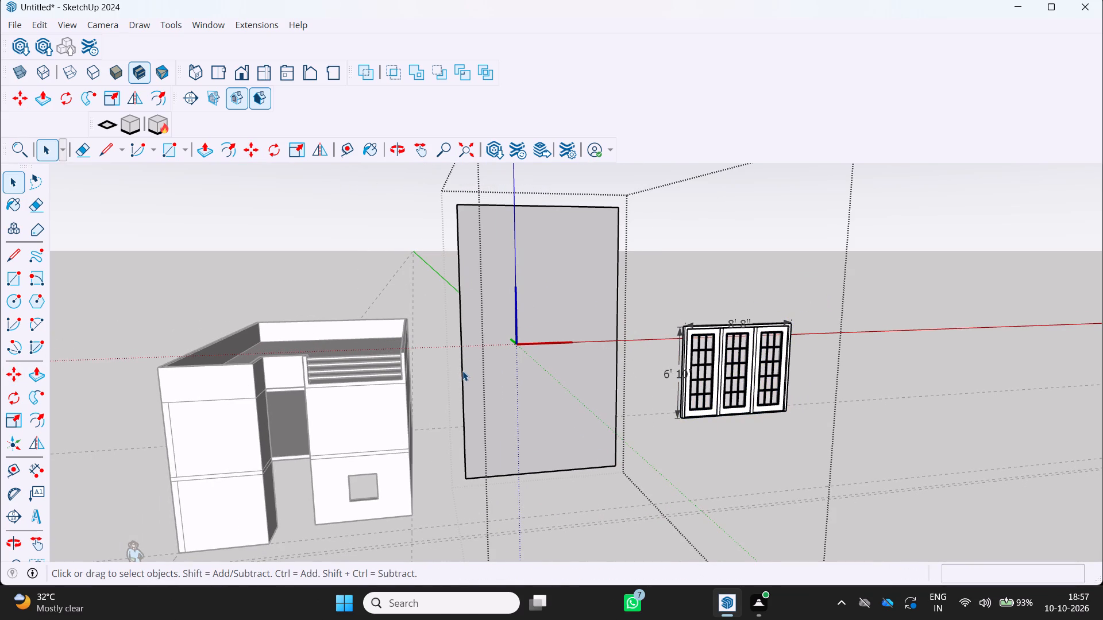
pyautogui.press('Delete')
pyautogui.scroll(-1, 489, 378)
pyautogui.moveTo(477, 384); pyautogui.dragTo(443, 398, button='middle')
pyautogui.scroll(-2, 443, 398)
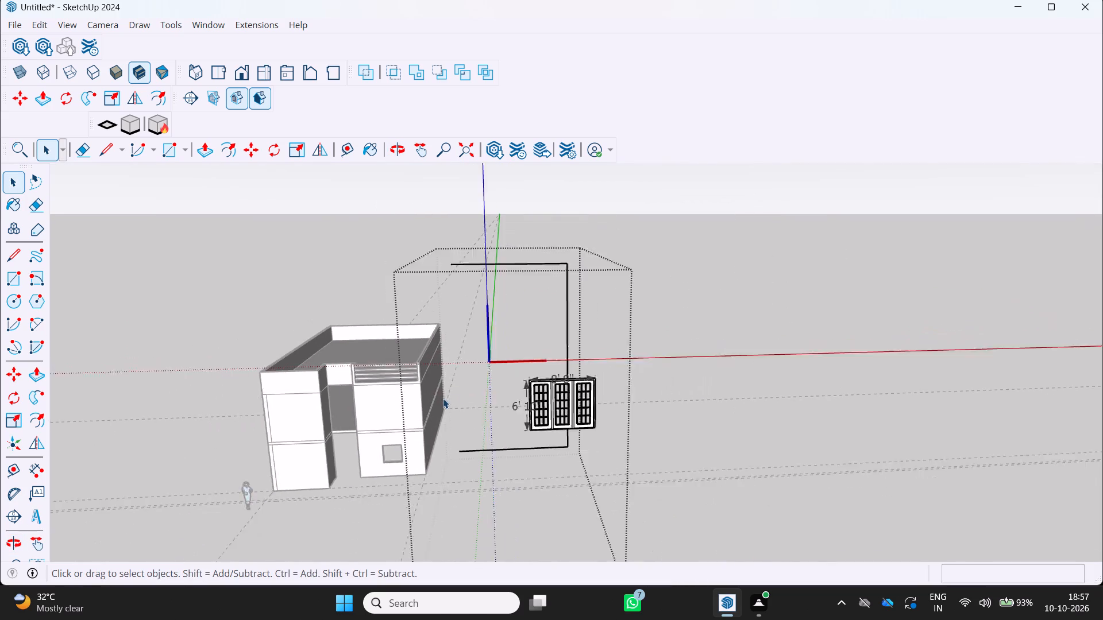
pyautogui.scroll(-2, 443, 398)
pyautogui.press('space')
pyautogui.moveTo(643, 487); pyautogui.dragTo(645, 495)
pyautogui.doubleClick(634, 491)
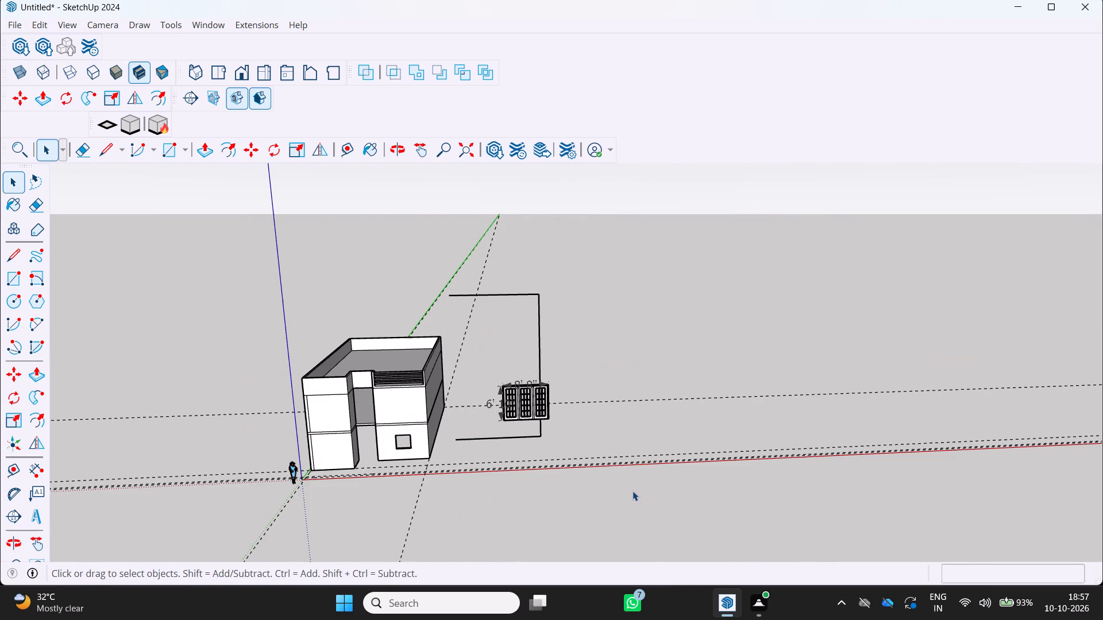
pyautogui.press('space')
pyautogui.press('space')
pyautogui.tripleClick(633, 491)
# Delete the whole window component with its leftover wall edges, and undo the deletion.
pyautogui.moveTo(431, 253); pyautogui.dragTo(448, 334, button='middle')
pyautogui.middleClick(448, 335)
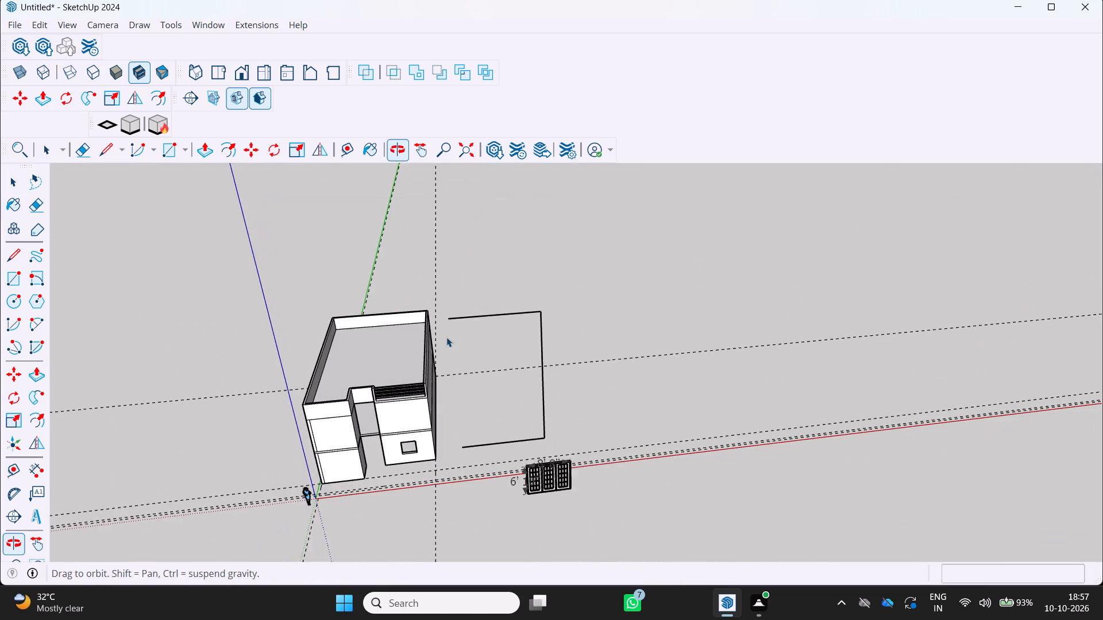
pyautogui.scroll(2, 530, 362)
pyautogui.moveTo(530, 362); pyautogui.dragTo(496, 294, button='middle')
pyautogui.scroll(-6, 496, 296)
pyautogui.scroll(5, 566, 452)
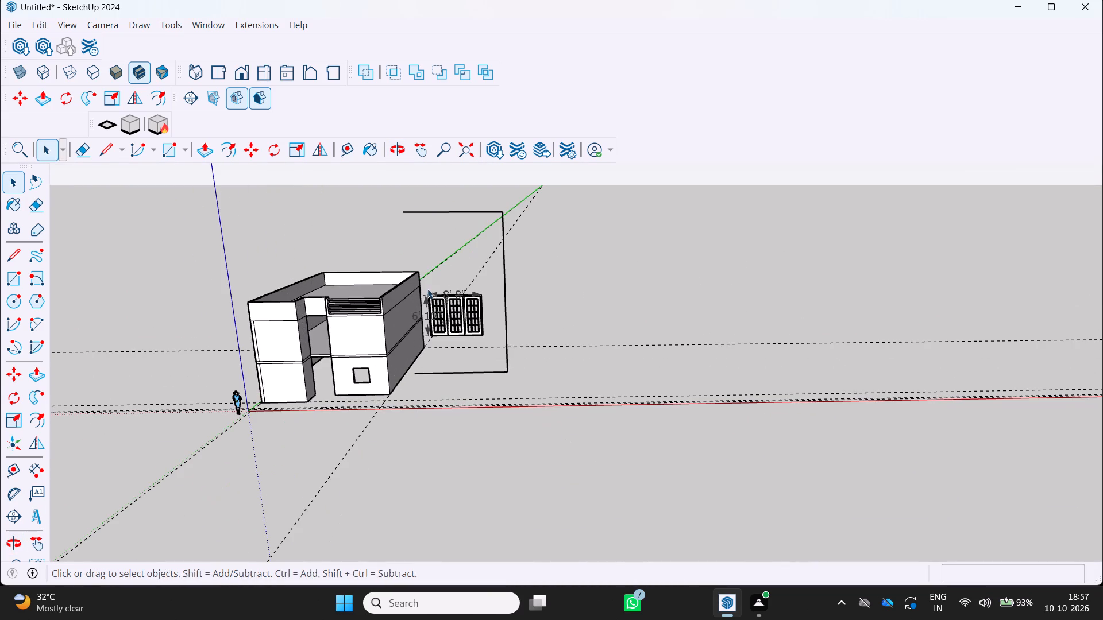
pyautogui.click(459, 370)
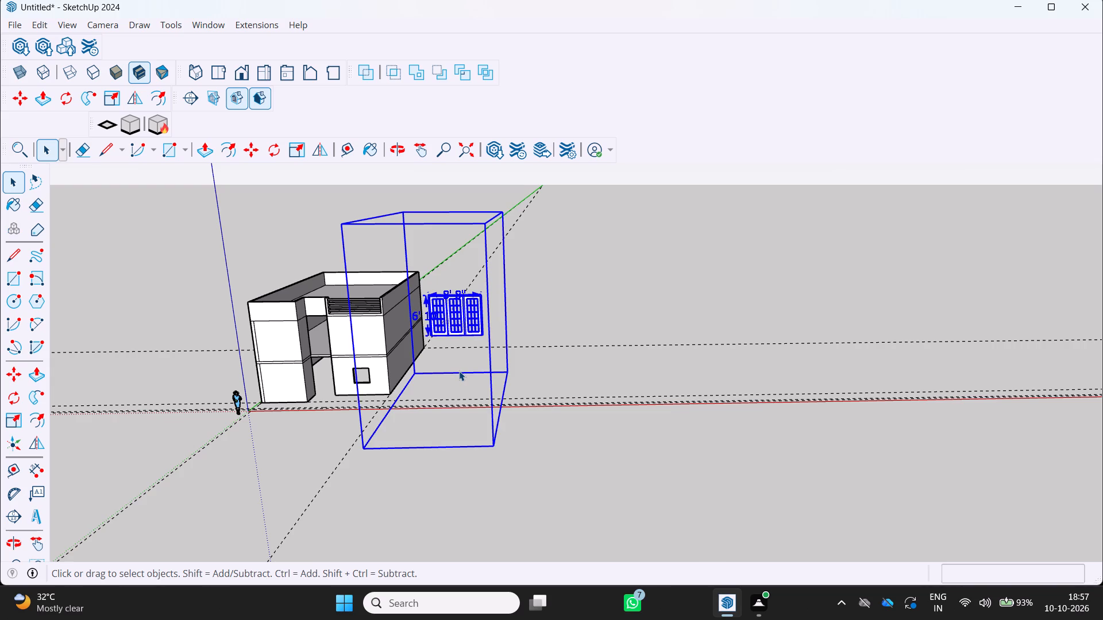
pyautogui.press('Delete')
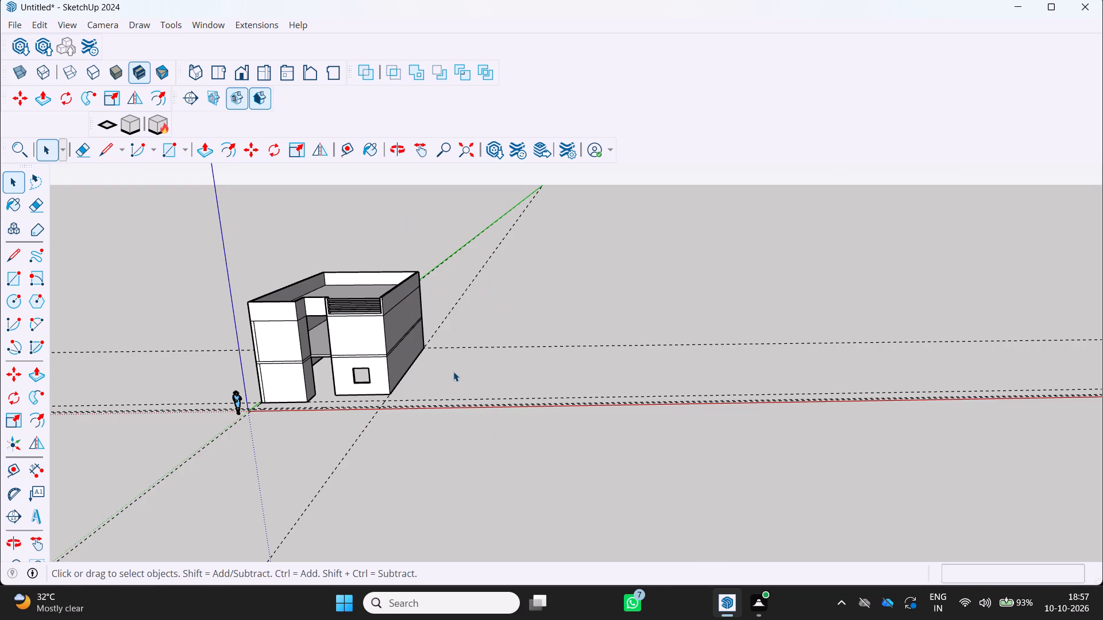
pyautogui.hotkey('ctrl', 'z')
# Open the window component, delete the remaining connected edges of the backing wall, and close the component.
pyautogui.scroll(2, 457, 371)
pyautogui.moveTo(458, 370); pyautogui.dragTo(474, 420, button='middle')
pyautogui.middleClick(474, 420)
pyautogui.middleClick(474, 420)
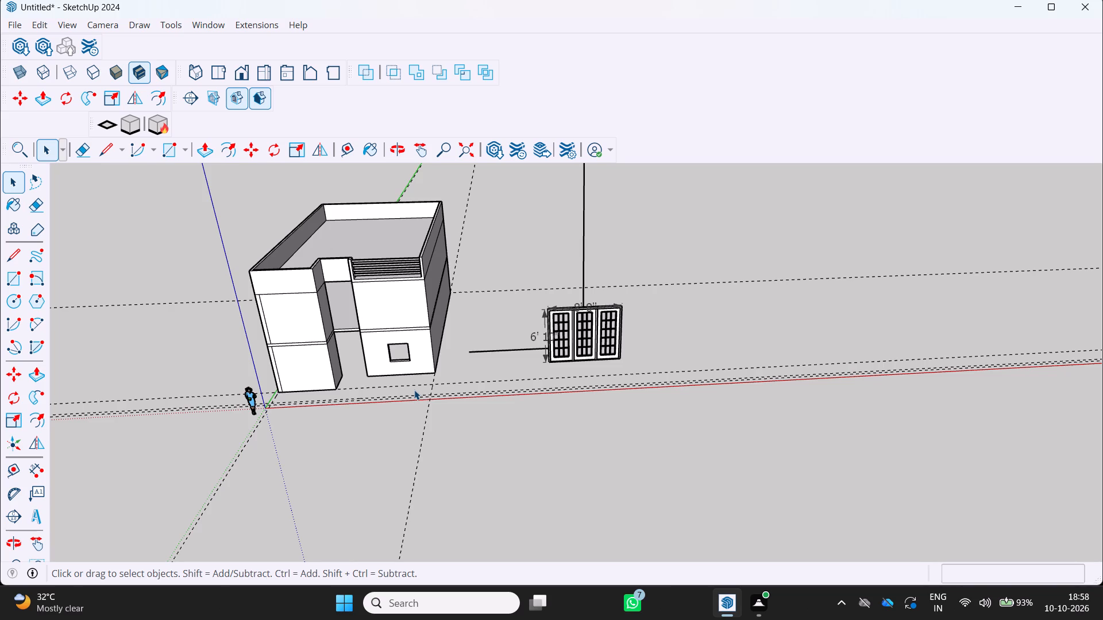
pyautogui.moveTo(582, 414); pyautogui.dragTo(504, 422, button='middle')
pyautogui.middleClick(504, 422)
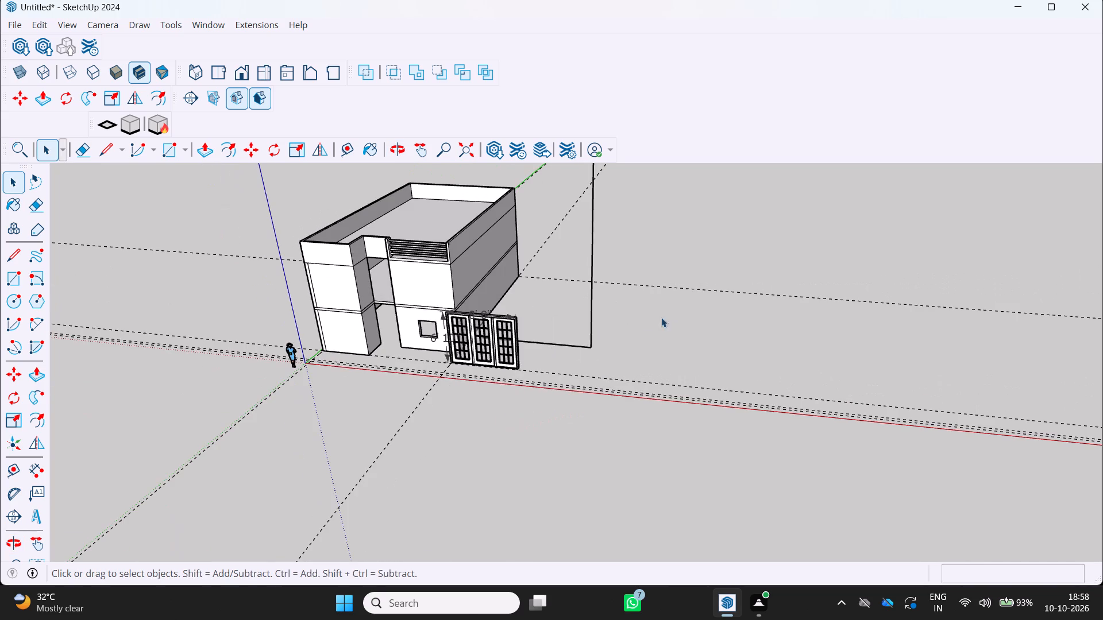
pyautogui.scroll(-2, 586, 319)
pyautogui.moveTo(589, 320); pyautogui.dragTo(620, 342, button='middle')
pyautogui.middleClick(620, 342)
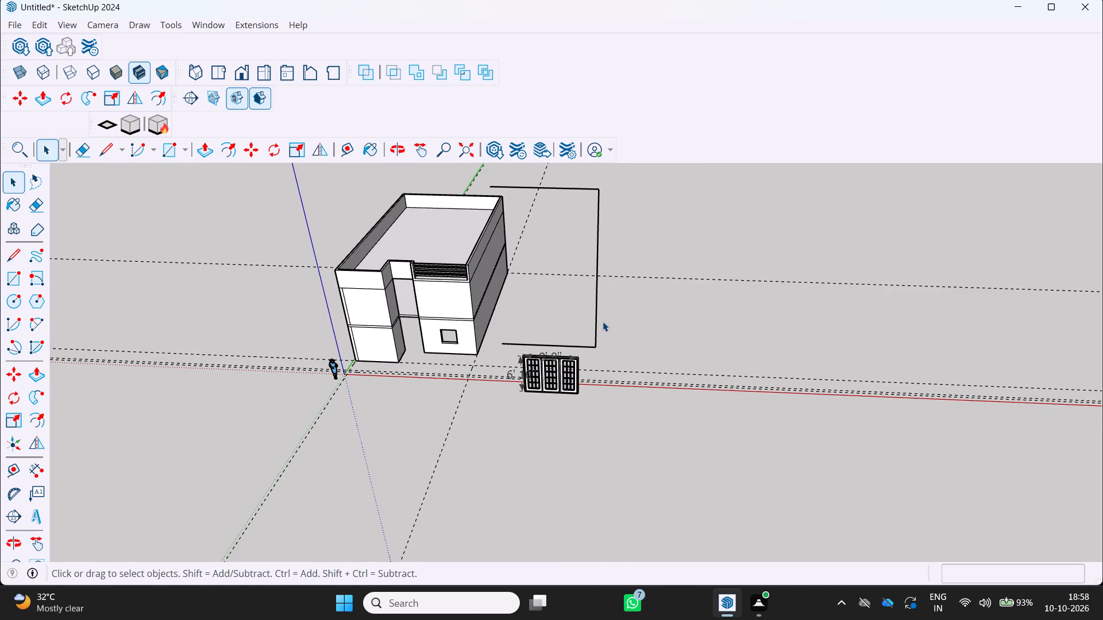
pyautogui.click(595, 308)
pyautogui.tripleClick(595, 308)
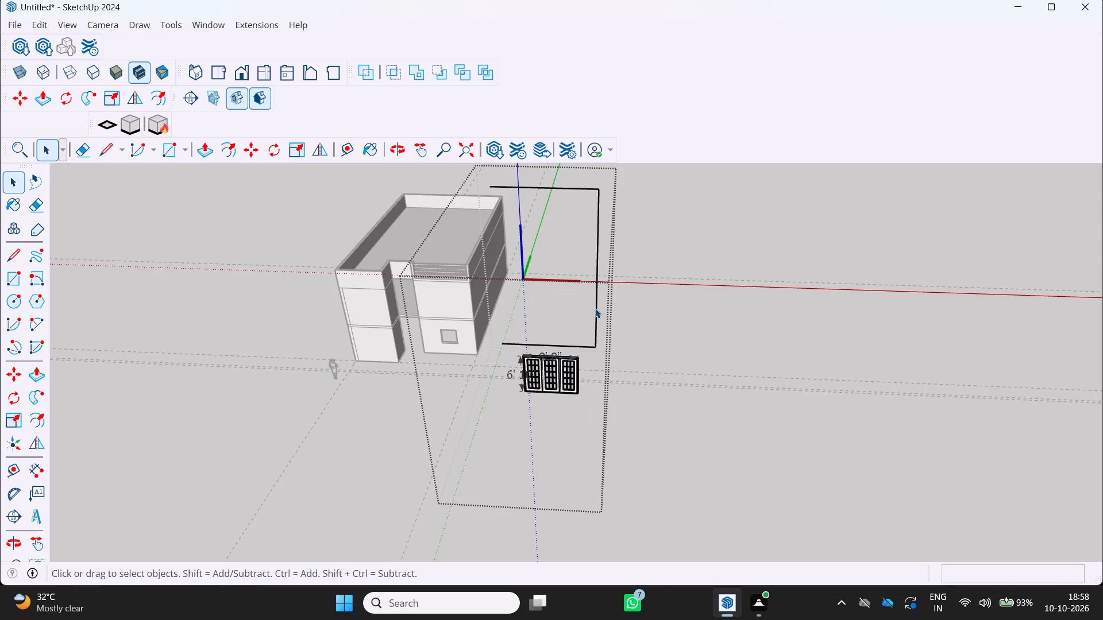
pyautogui.press('Delete')
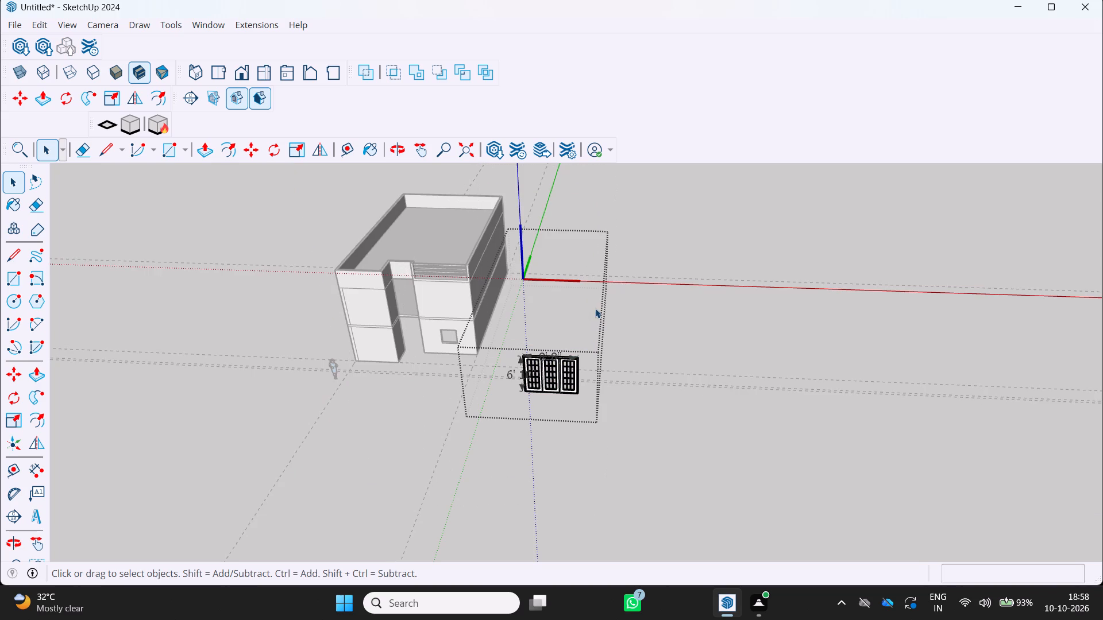
pyautogui.click(523, 507)
# Open the window component and delete the vertical height dimension beside the window frame.
pyautogui.moveTo(511, 499); pyautogui.dragTo(603, 401, button='middle')
pyautogui.scroll(1, 531, 486)
pyautogui.moveTo(604, 385); pyautogui.dragTo(564, 417, button='middle')
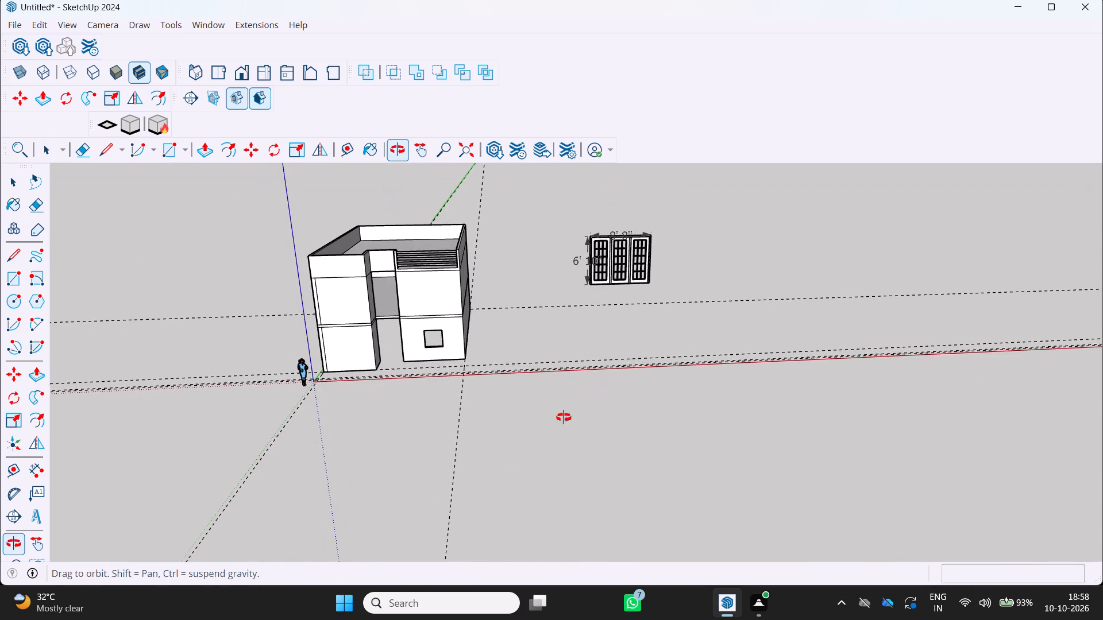
pyautogui.moveTo(564, 417); pyautogui.dragTo(563, 417, button='middle')
pyautogui.moveTo(616, 263); pyautogui.dragTo(577, 291, button='middle')
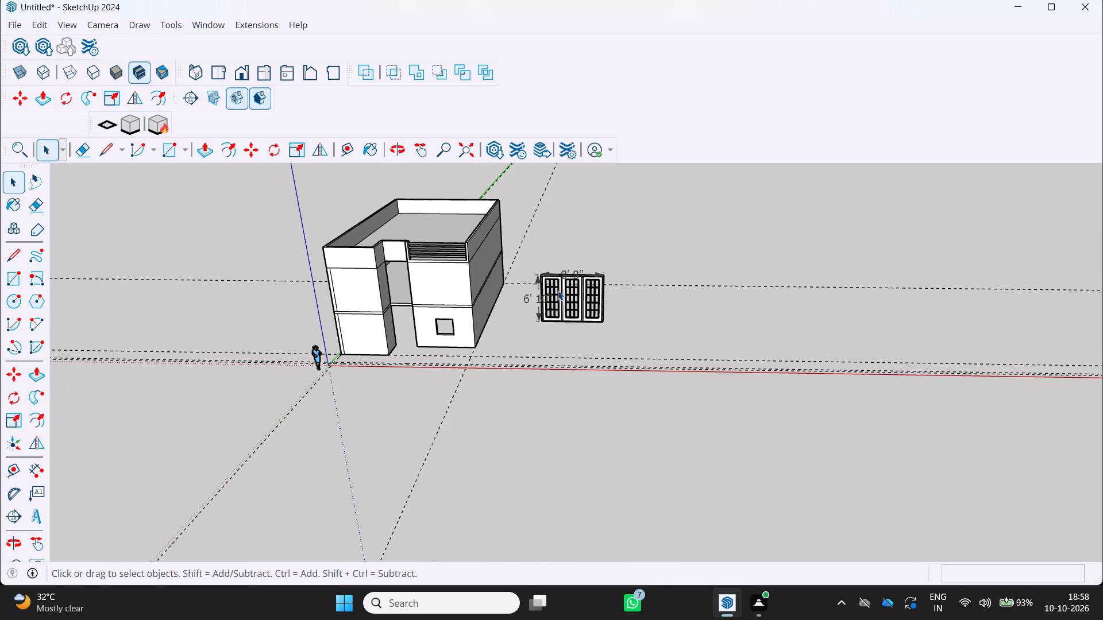
pyautogui.moveTo(600, 261); pyautogui.dragTo(595, 327, button='middle')
pyautogui.middleClick(595, 327)
pyautogui.scroll(7, 536, 381)
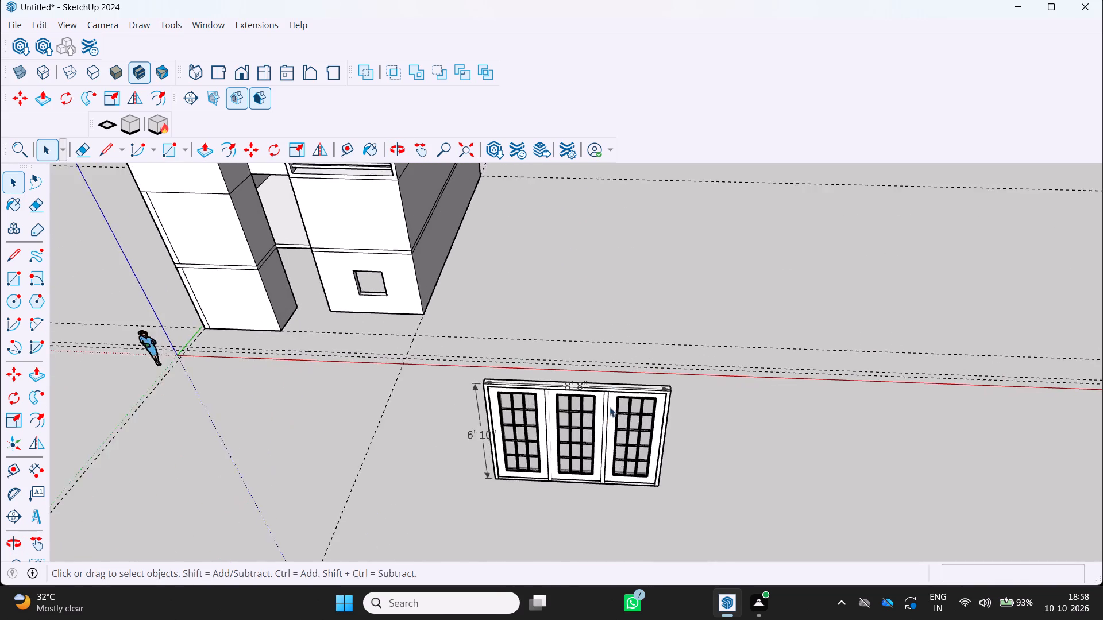
pyautogui.scroll(5, 610, 407)
pyautogui.scroll(-6, 573, 389)
pyautogui.moveTo(471, 490); pyautogui.dragTo(486, 493, button='middle')
pyautogui.scroll(1, 485, 484)
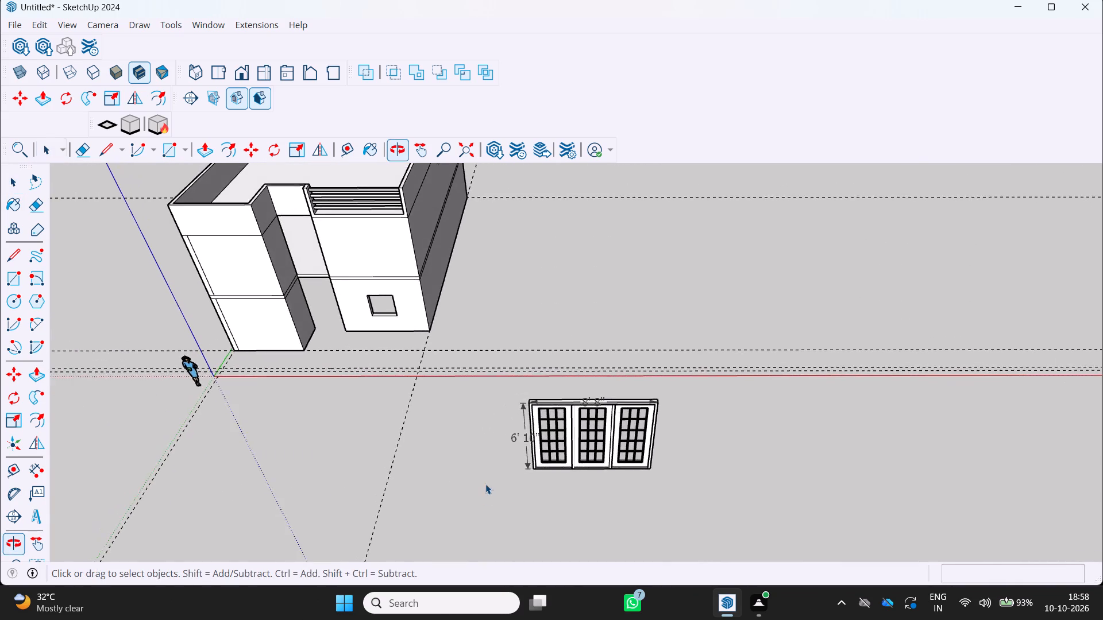
pyautogui.scroll(2, 485, 484)
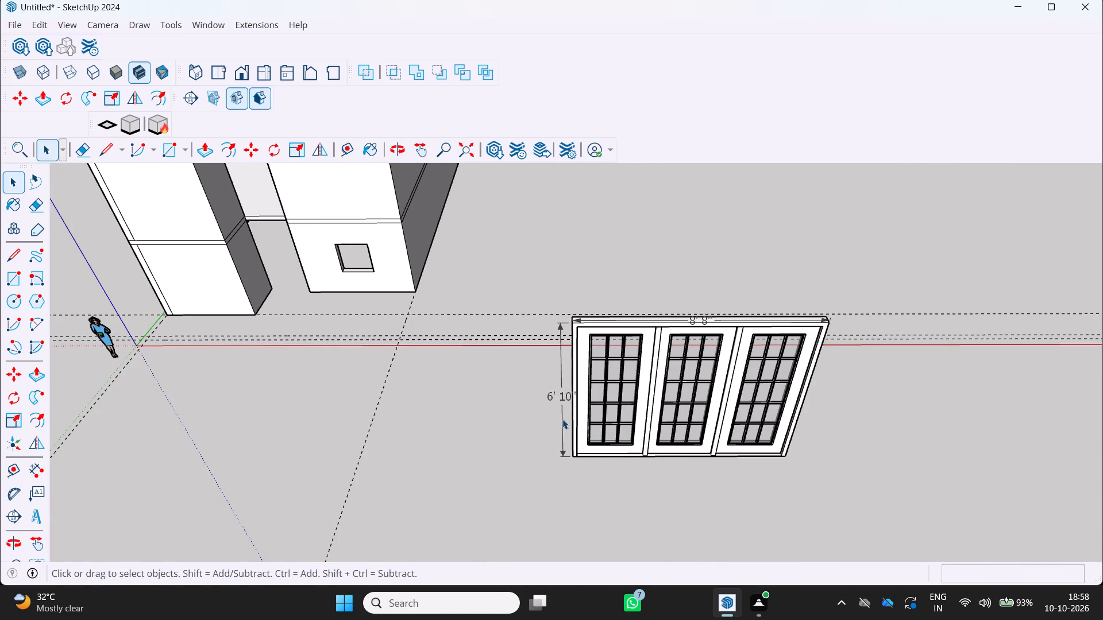
pyautogui.click(562, 419)
pyautogui.doubleClick(562, 420)
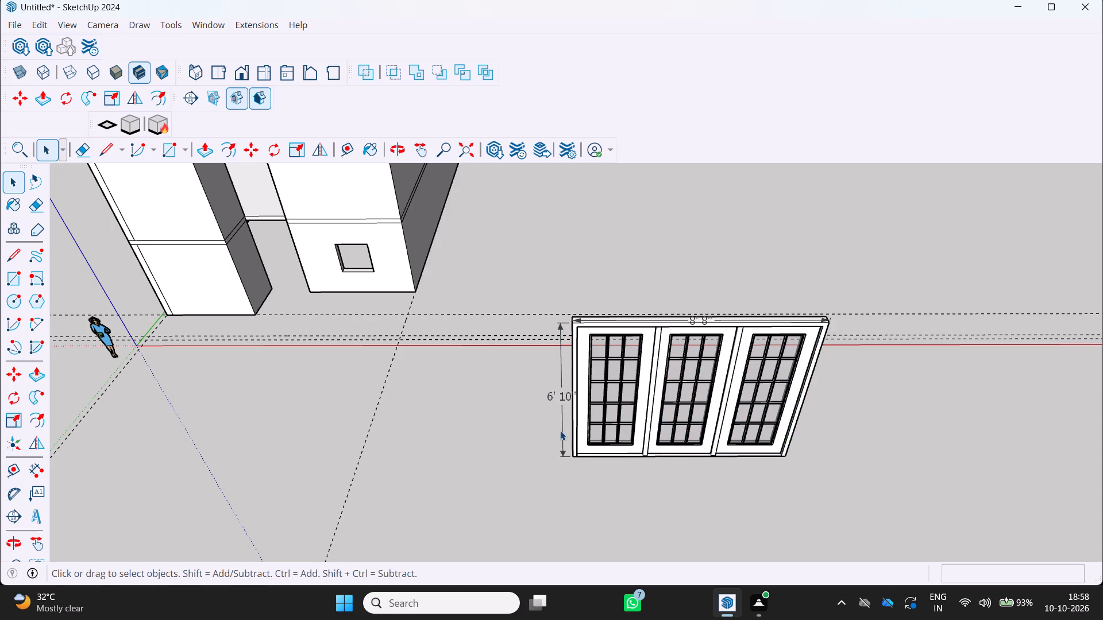
pyautogui.tripleClick(561, 427)
pyautogui.click(564, 431)
pyautogui.doubleClick(559, 429)
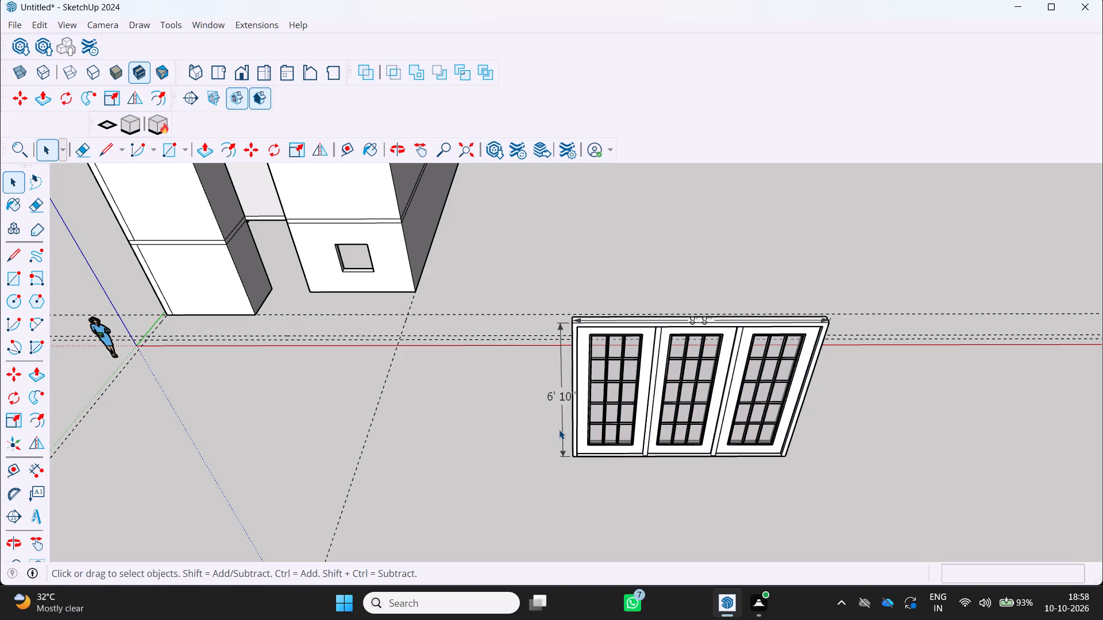
pyautogui.tripleClick(563, 435)
pyautogui.click(561, 435)
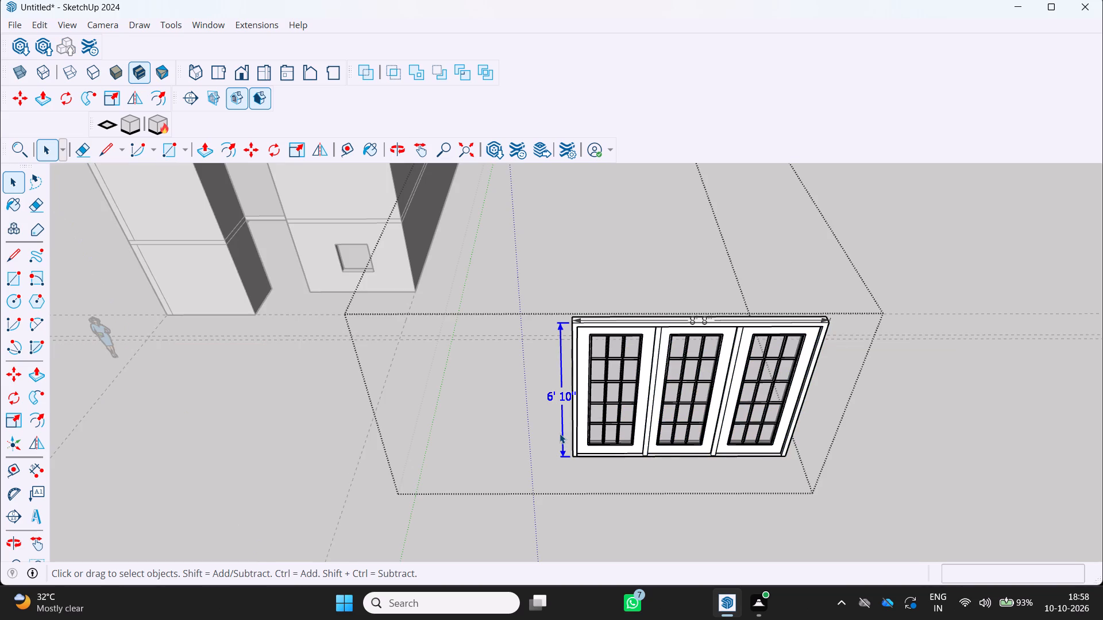
pyautogui.press('Delete')
# Delete the horizontal width dimension along the window frame's top, and close the component.
pyautogui.scroll(-1, 732, 286)
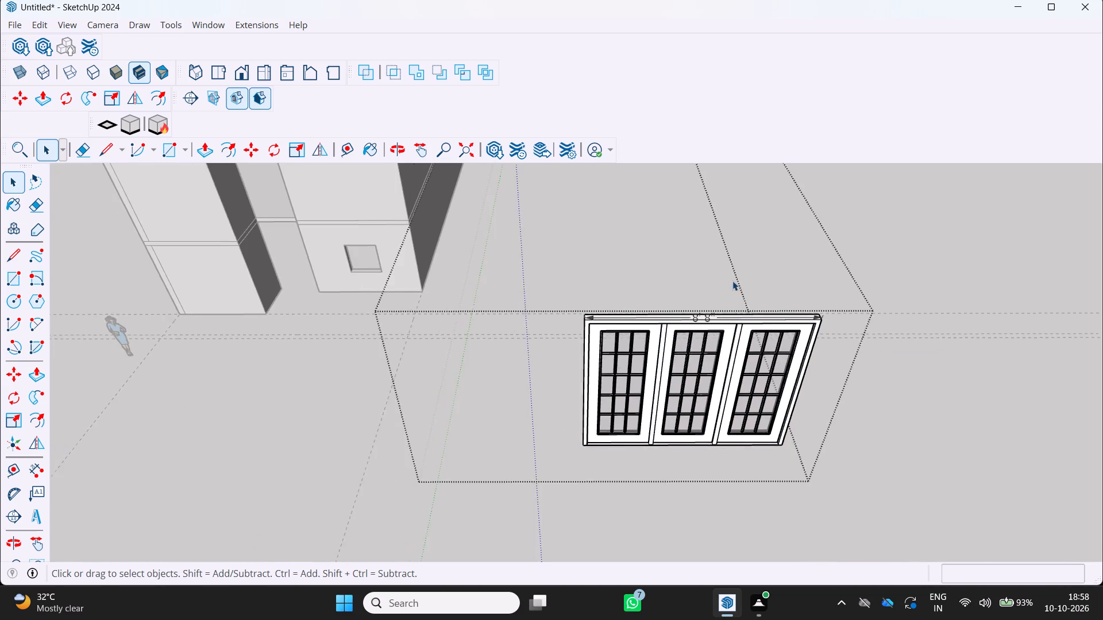
pyautogui.scroll(14, 732, 281)
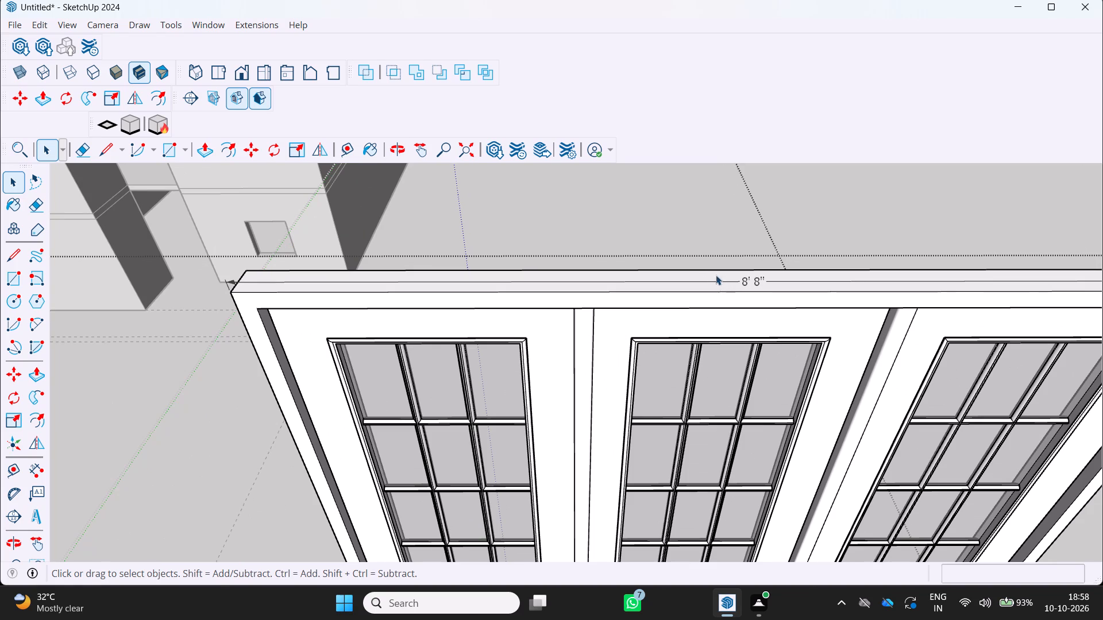
pyautogui.click(719, 282)
pyautogui.press('Delete')
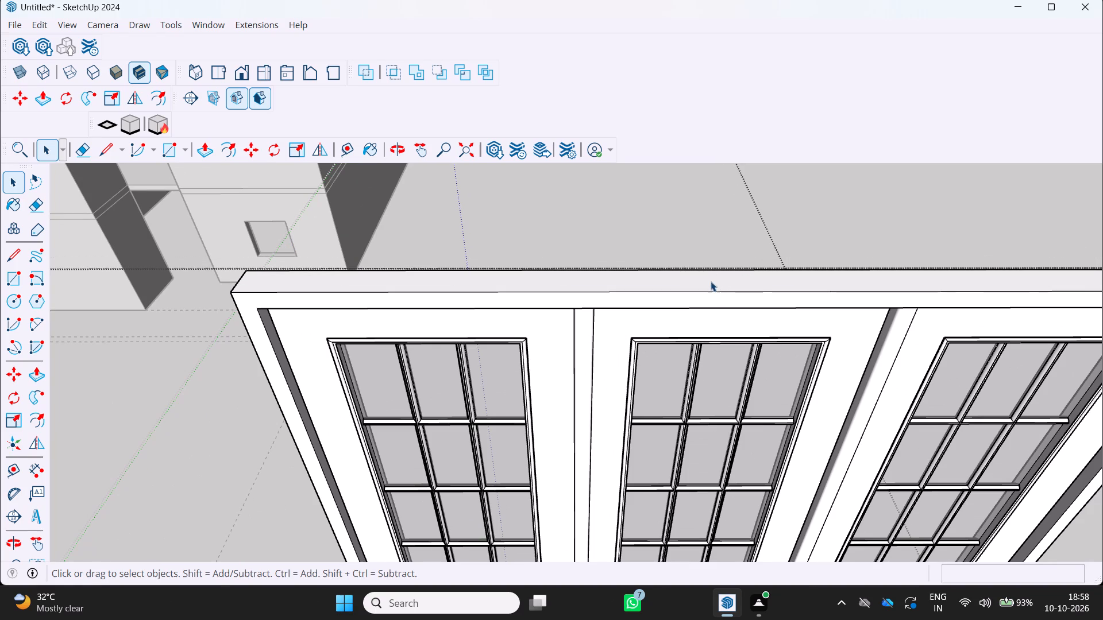
pyautogui.scroll(-5, 682, 262)
pyautogui.scroll(-1, 612, 257)
pyautogui.moveTo(610, 259); pyautogui.dragTo(591, 222, button='middle')
pyautogui.scroll(-4, 591, 222)
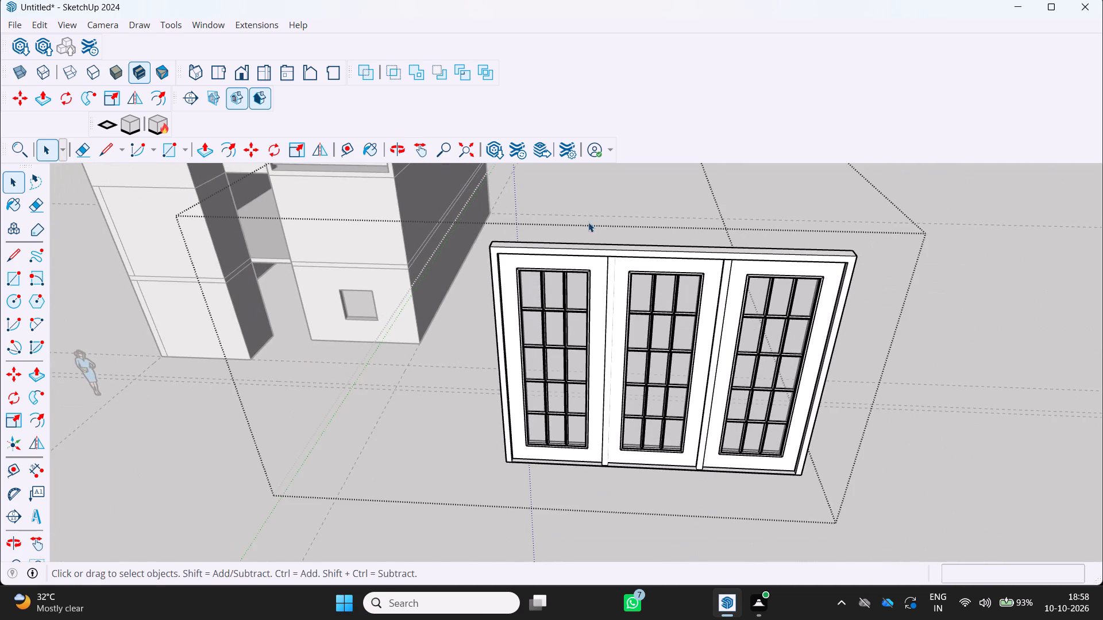
pyautogui.scroll(-6, 820, 344)
pyautogui.click(874, 432)
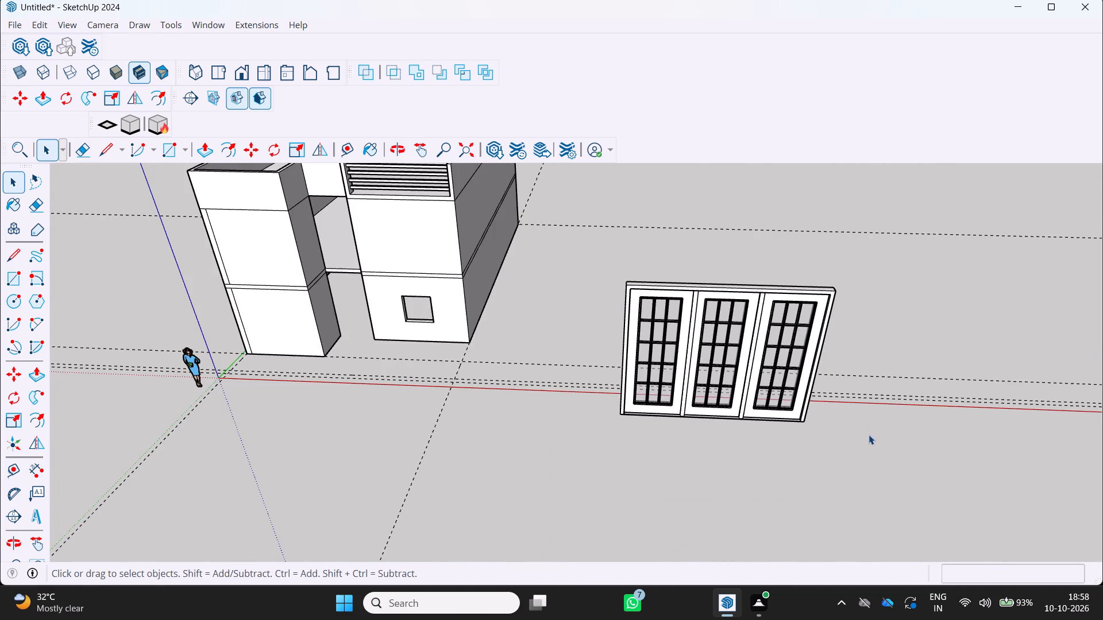
# Move the window component by its lower corner about 66' 8" onto the building's ground-floor front wall, over the window opening.
pyautogui.moveTo(764, 418); pyautogui.dragTo(770, 426, button='middle')
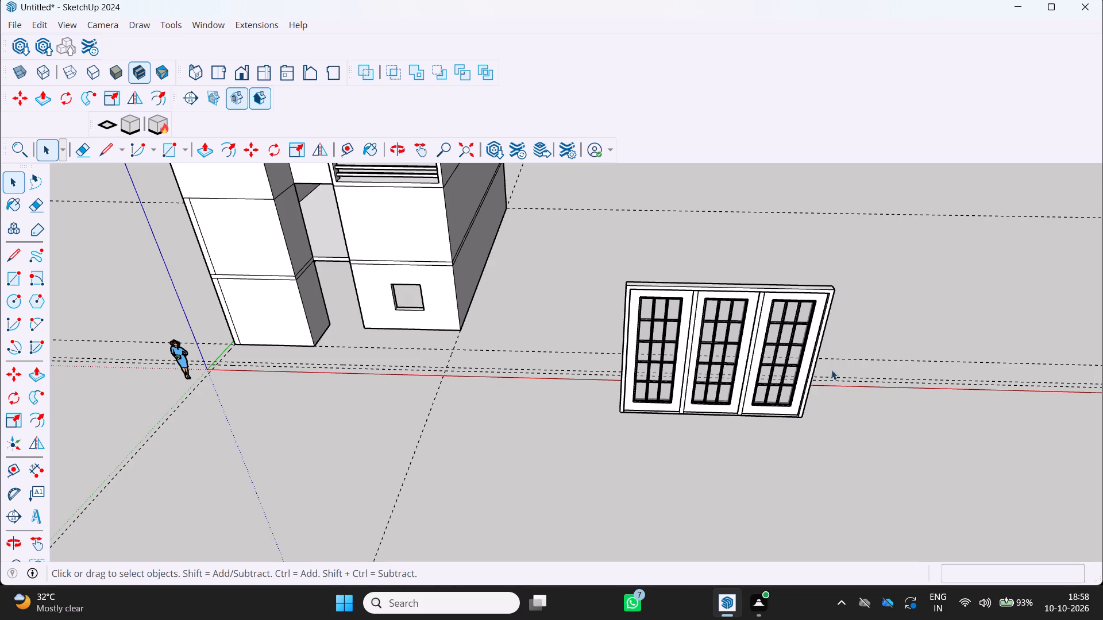
pyautogui.press('m')
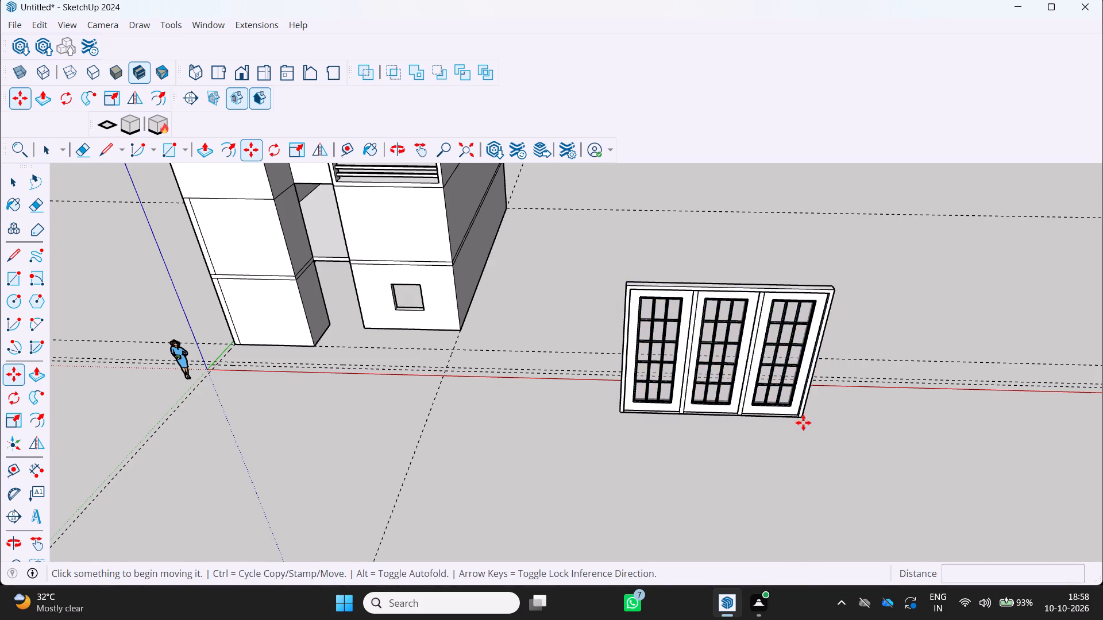
pyautogui.scroll(8, 803, 423)
pyautogui.scroll(-6, 763, 360)
pyautogui.scroll(2, 742, 338)
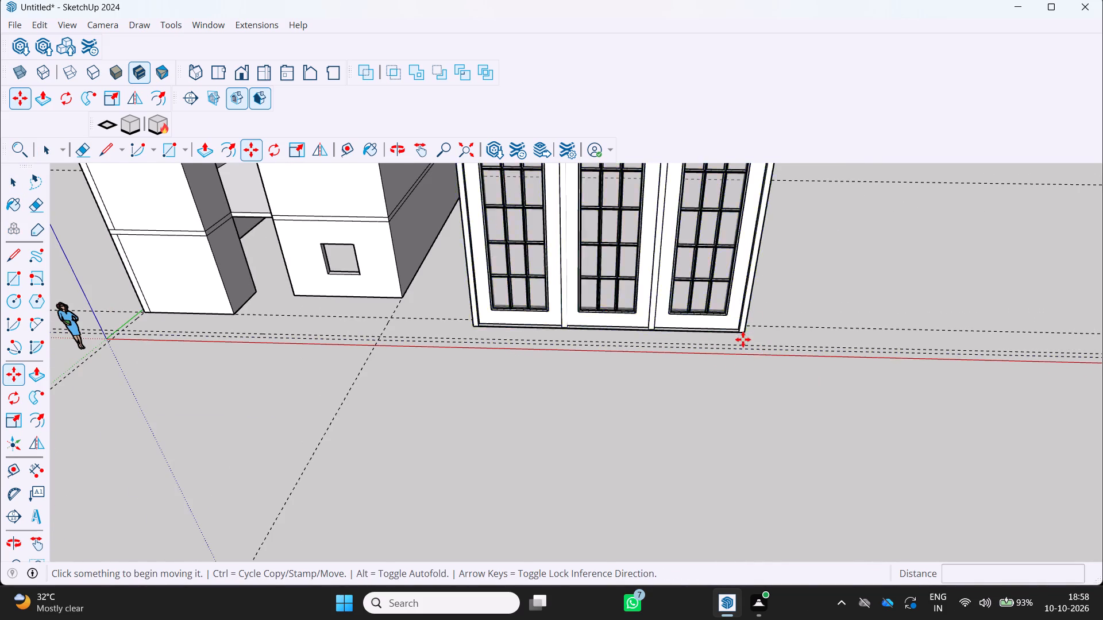
pyautogui.click(749, 320)
pyautogui.scroll(-12, 659, 339)
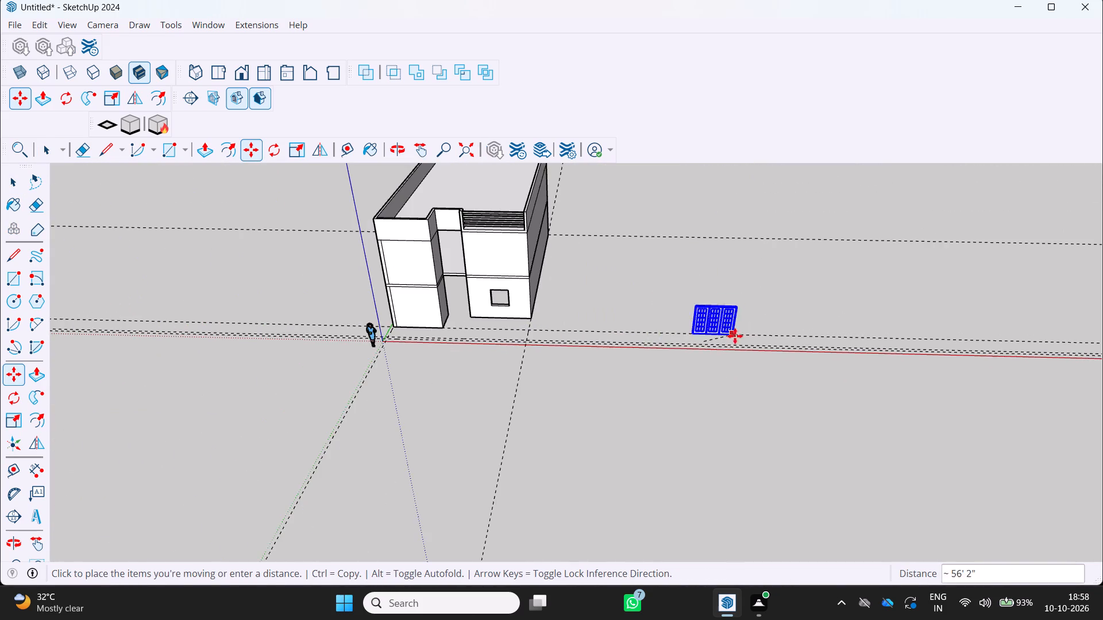
pyautogui.scroll(1, 588, 324)
pyautogui.moveTo(564, 313); pyautogui.dragTo(646, 334, button='middle')
pyautogui.scroll(11, 508, 352)
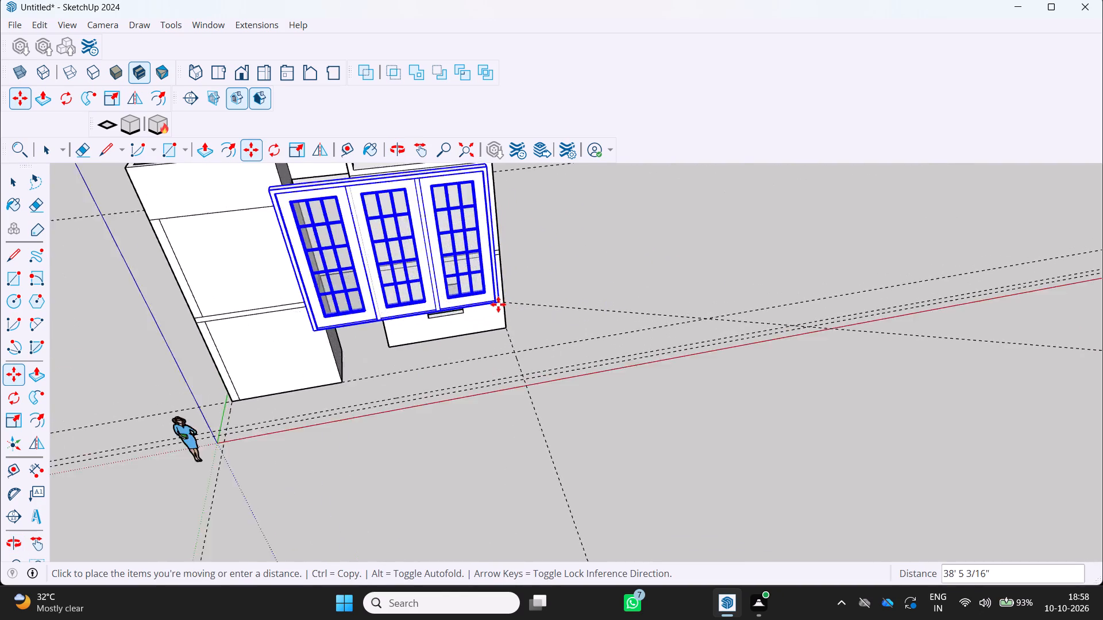
pyautogui.scroll(8, 498, 304)
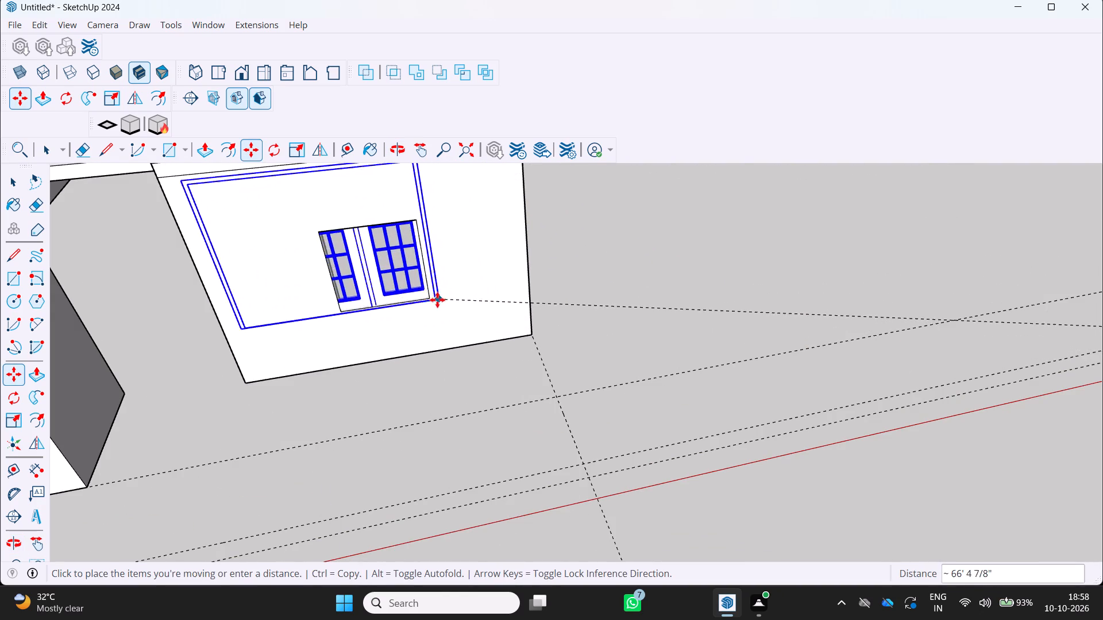
pyautogui.click(445, 313)
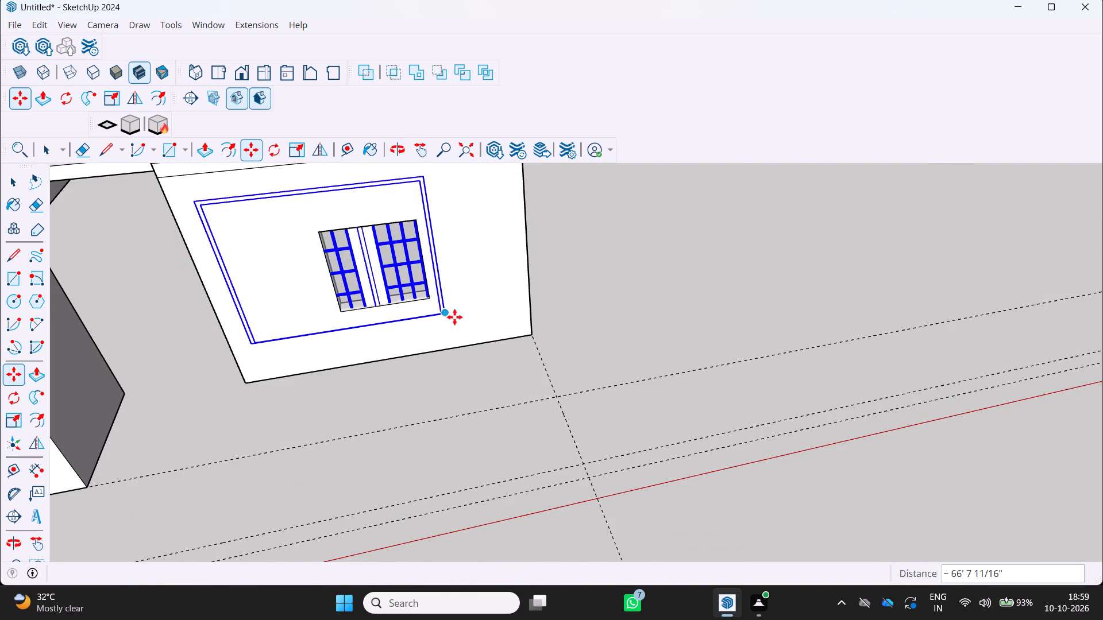
pyautogui.scroll(-4, 526, 328)
pyautogui.moveTo(517, 315); pyautogui.dragTo(483, 305, button='middle')
pyautogui.press('space')
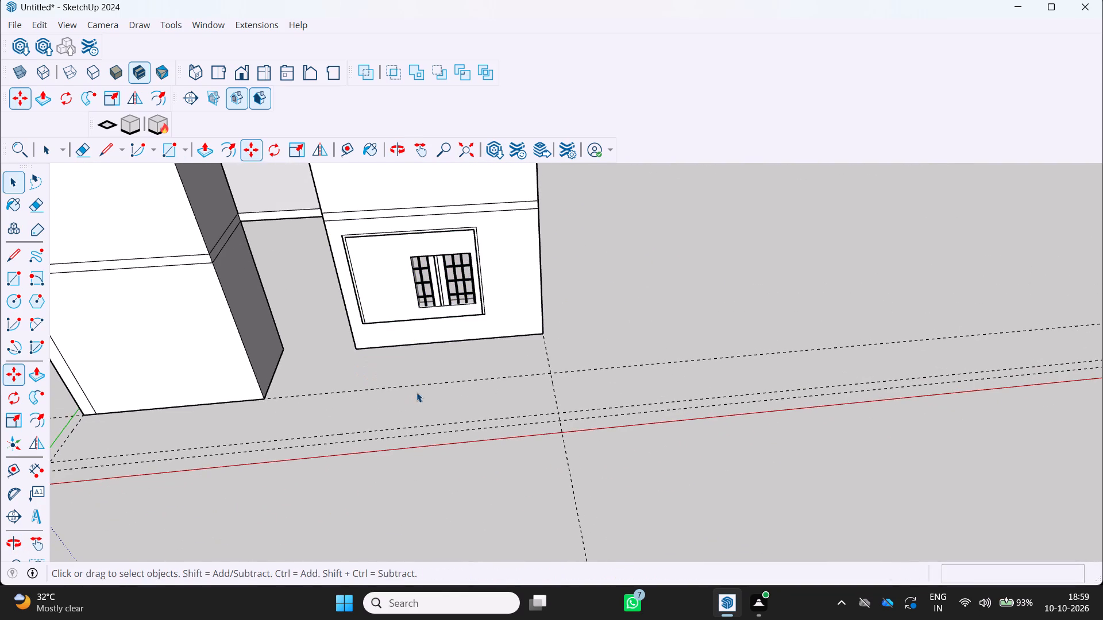
# Scale the window component uniformly from its lower corner to about 0.60, towards the width of the wall opening.
pyautogui.press('space')
pyautogui.scroll(3, 393, 320)
pyautogui.press('m')
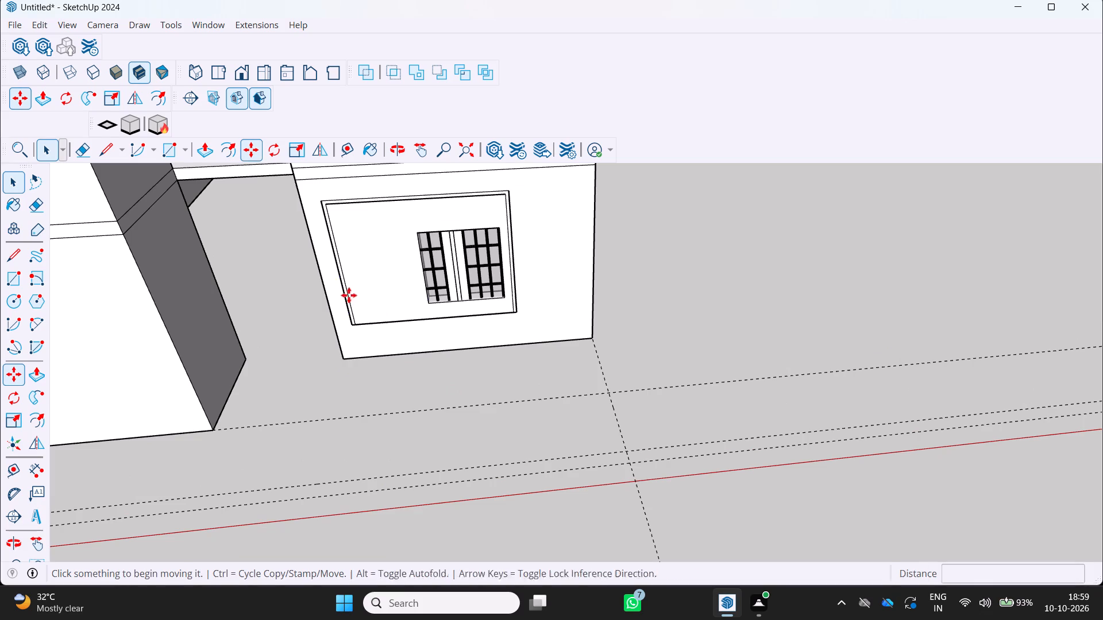
pyautogui.press('s')
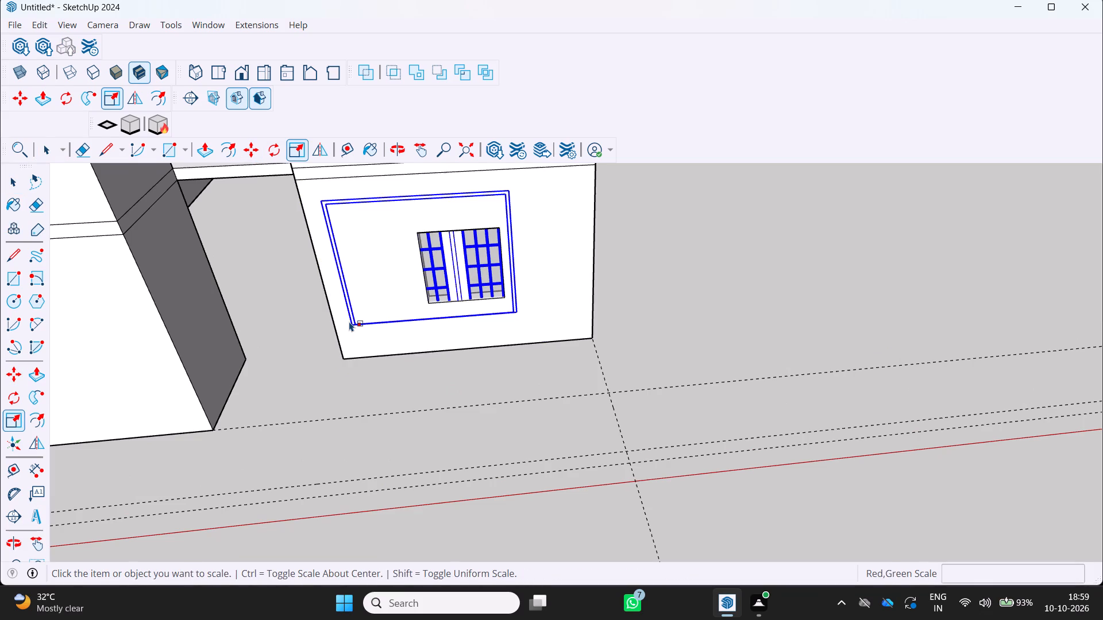
pyautogui.click(349, 321)
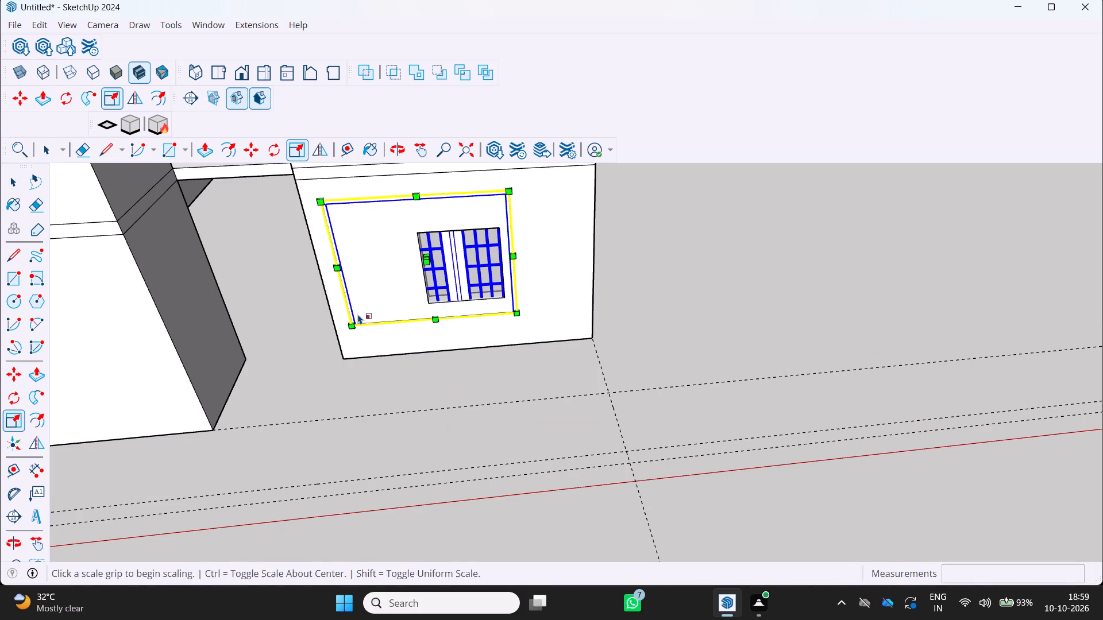
pyautogui.click(351, 322)
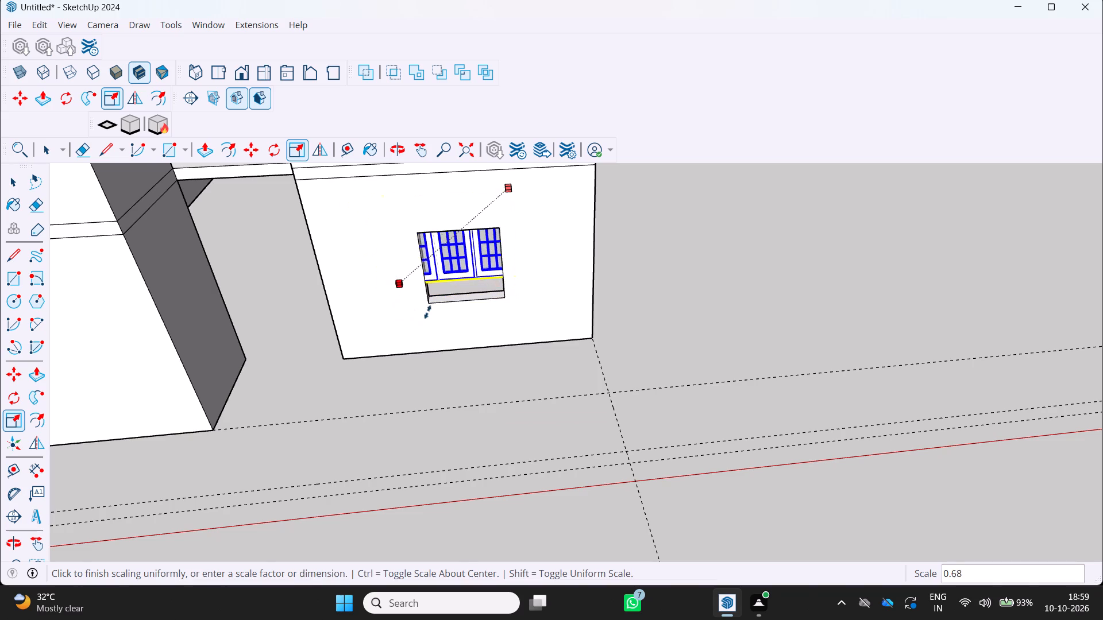
pyautogui.moveTo(444, 293); pyautogui.dragTo(467, 316, button='middle')
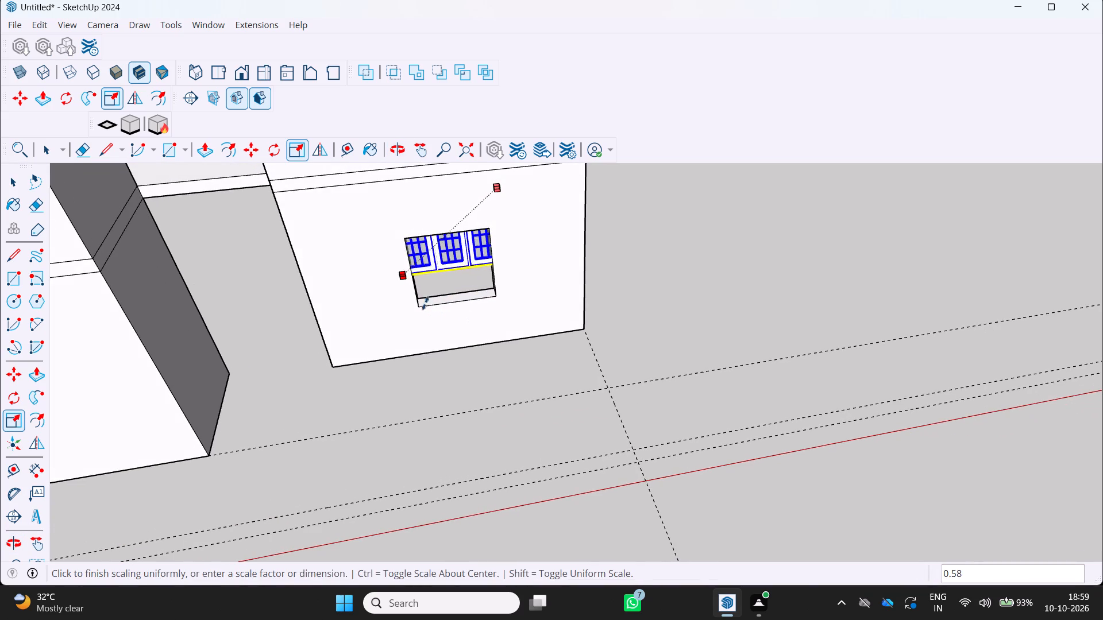
pyautogui.click(421, 303)
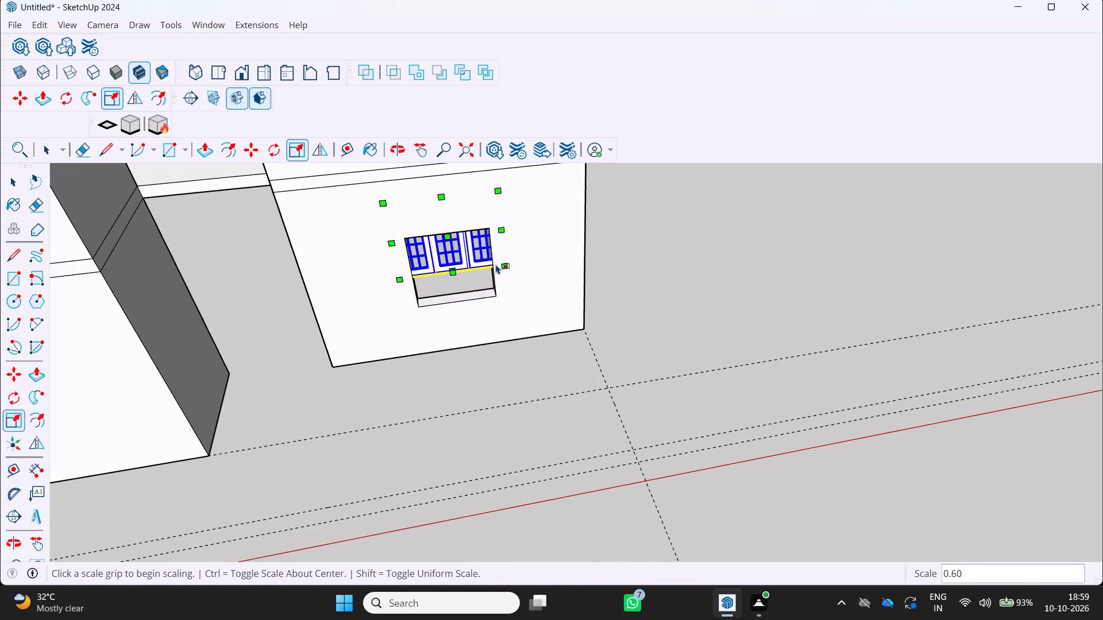
# Stretch the window from its bottom edge with a green and blue scale of about -7.24, 1.43 towards the opening's sill.
pyautogui.scroll(5, 510, 275)
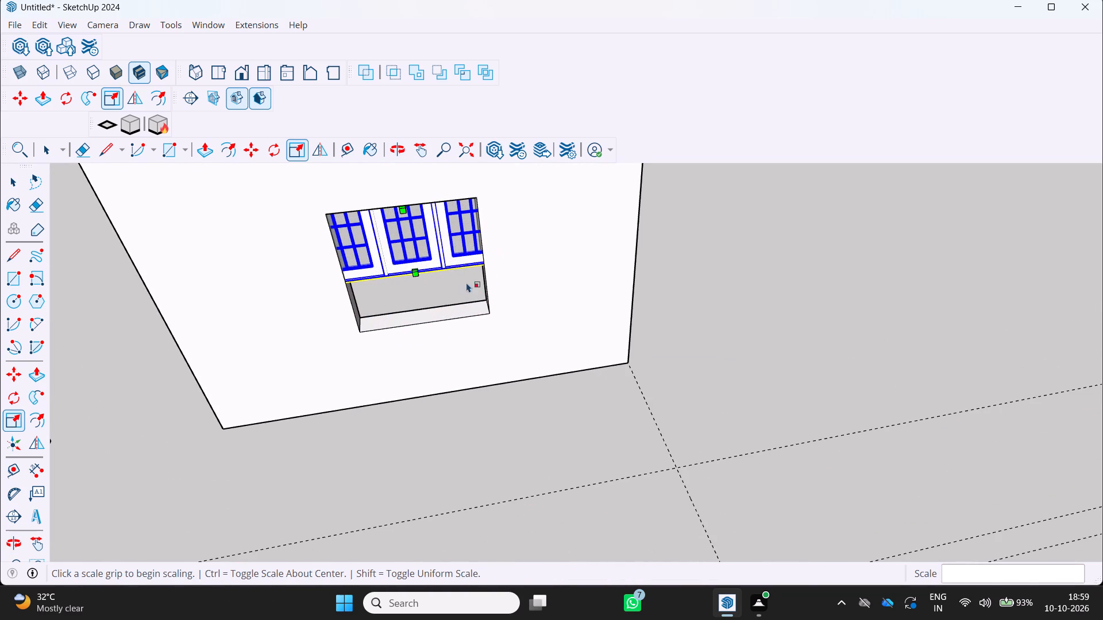
pyautogui.click(416, 271)
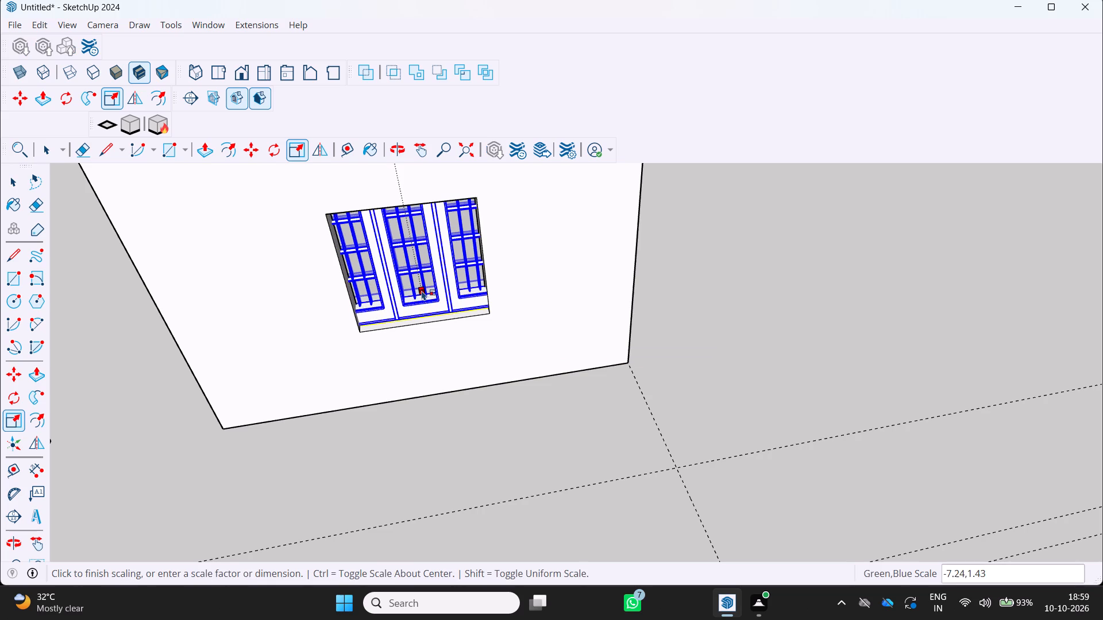
pyautogui.click(422, 292)
# Examine how the scaled window sits in the front wall opening from several angles, close up and with the whole building.
pyautogui.scroll(-2, 416, 330)
pyautogui.moveTo(411, 331); pyautogui.dragTo(369, 278, button='middle')
pyautogui.scroll(3, 357, 266)
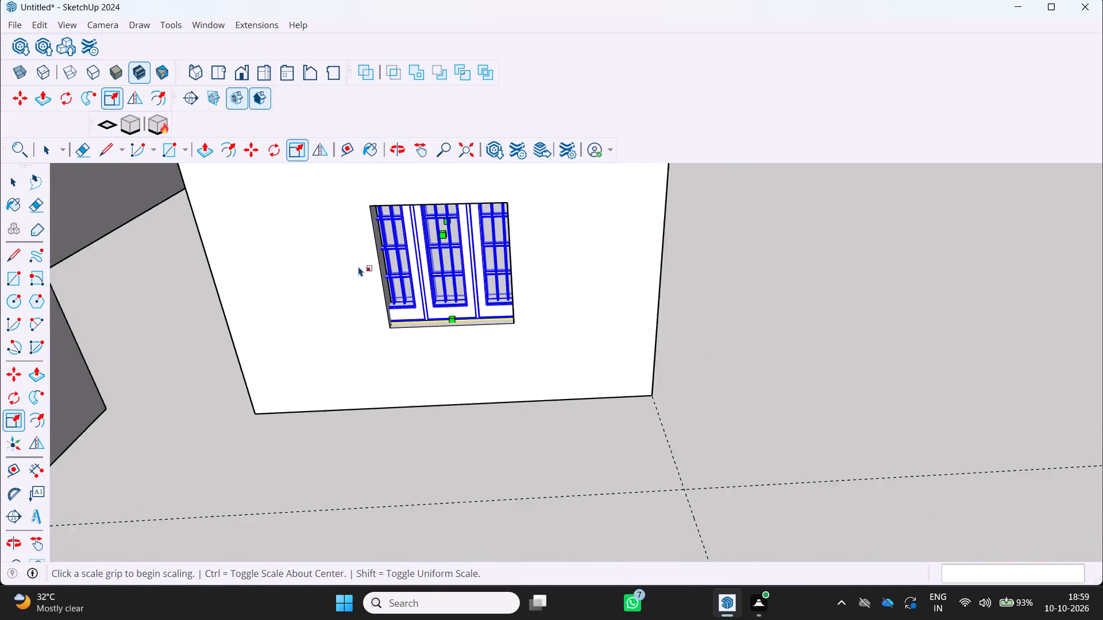
pyautogui.scroll(1, 358, 266)
pyautogui.moveTo(358, 264); pyautogui.dragTo(294, 239, button='middle')
pyautogui.scroll(1, 294, 239)
pyautogui.scroll(3, 342, 230)
pyautogui.moveTo(303, 239); pyautogui.dragTo(277, 289, button='middle')
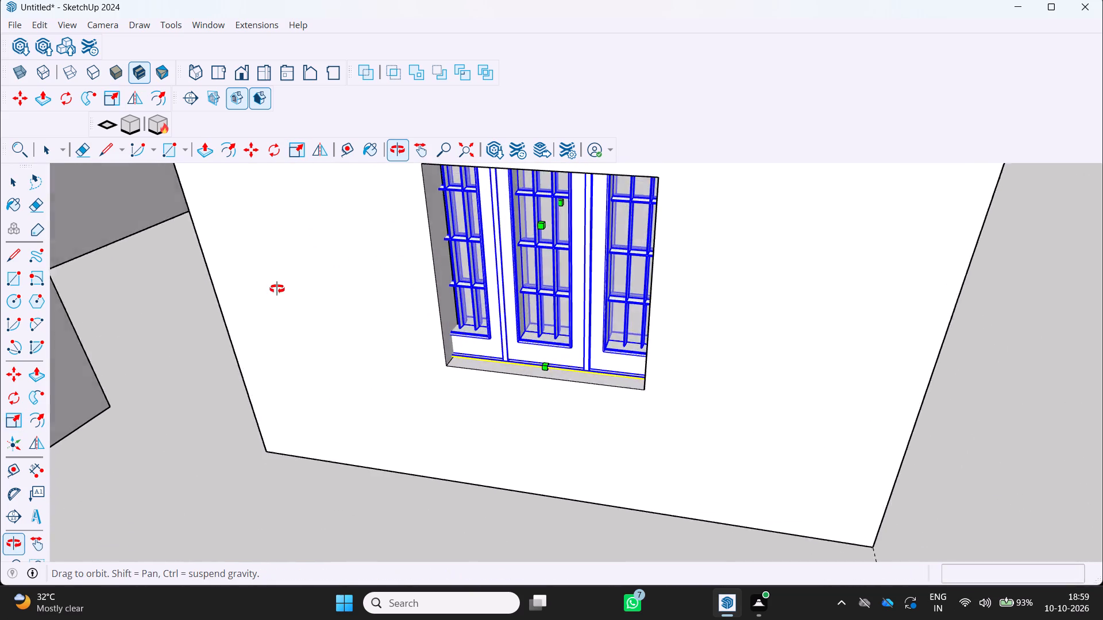
pyautogui.moveTo(277, 289); pyautogui.dragTo(256, 316, button='middle')
pyautogui.scroll(-3, 256, 316)
pyautogui.moveTo(255, 316); pyautogui.dragTo(517, 324, button='middle')
pyautogui.scroll(-6, 527, 315)
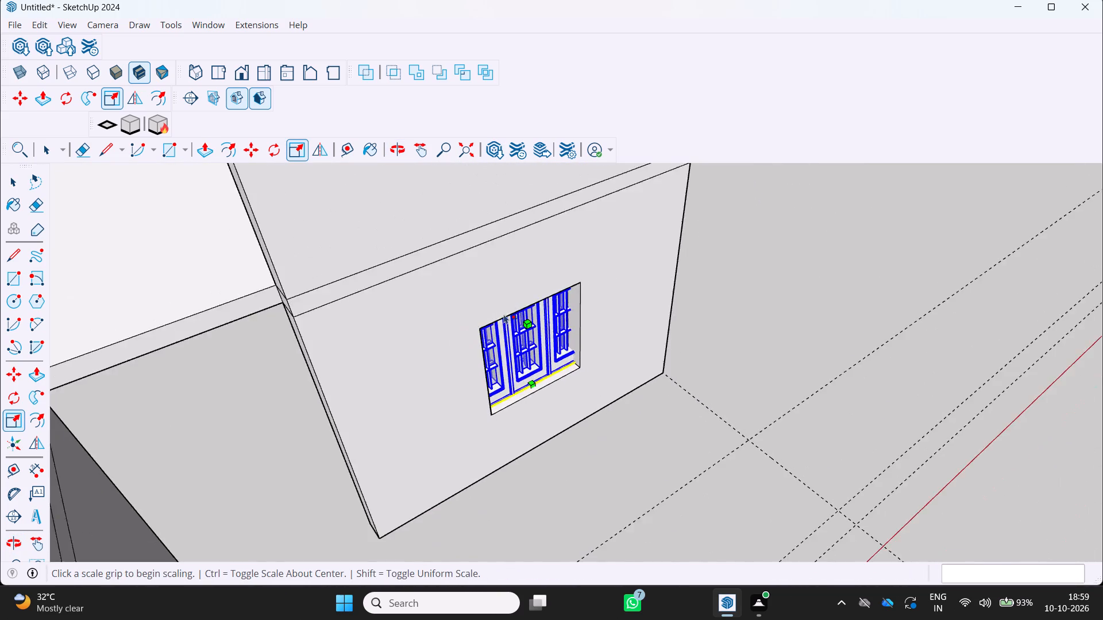
pyautogui.scroll(-2, 504, 314)
pyautogui.moveTo(340, 383); pyautogui.dragTo(566, 311, button='middle')
pyautogui.scroll(-9, 526, 334)
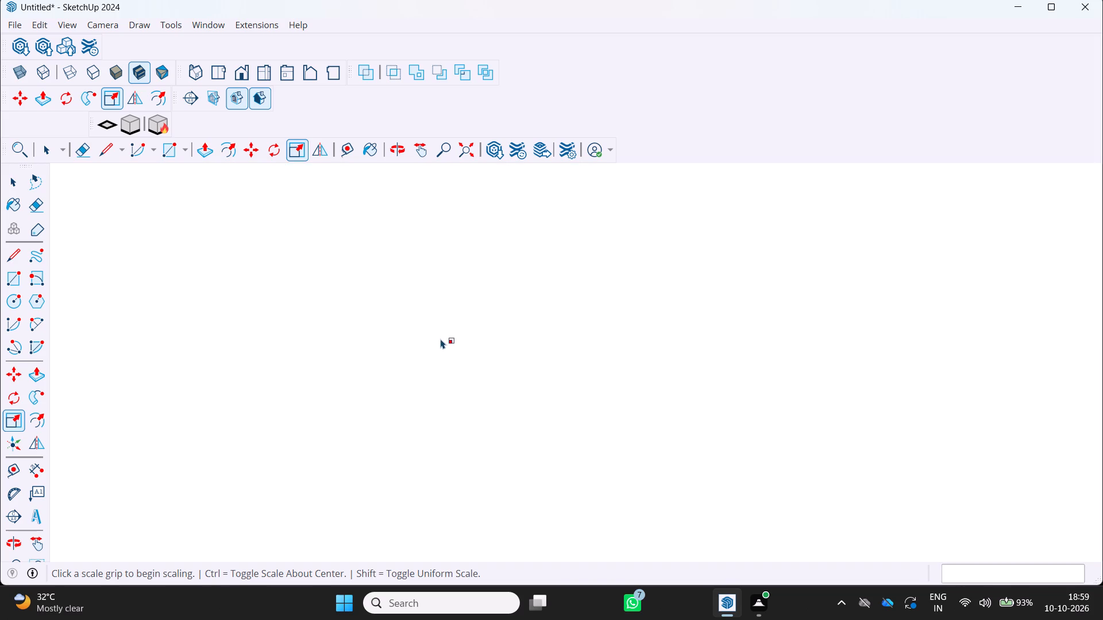
pyautogui.scroll(-7, 441, 339)
pyautogui.moveTo(430, 331); pyautogui.dragTo(331, 344, button='middle')
pyautogui.scroll(-10, 335, 330)
pyautogui.scroll(-11, 577, 389)
pyautogui.scroll(-20, 564, 385)
pyautogui.scroll(-16, 564, 385)
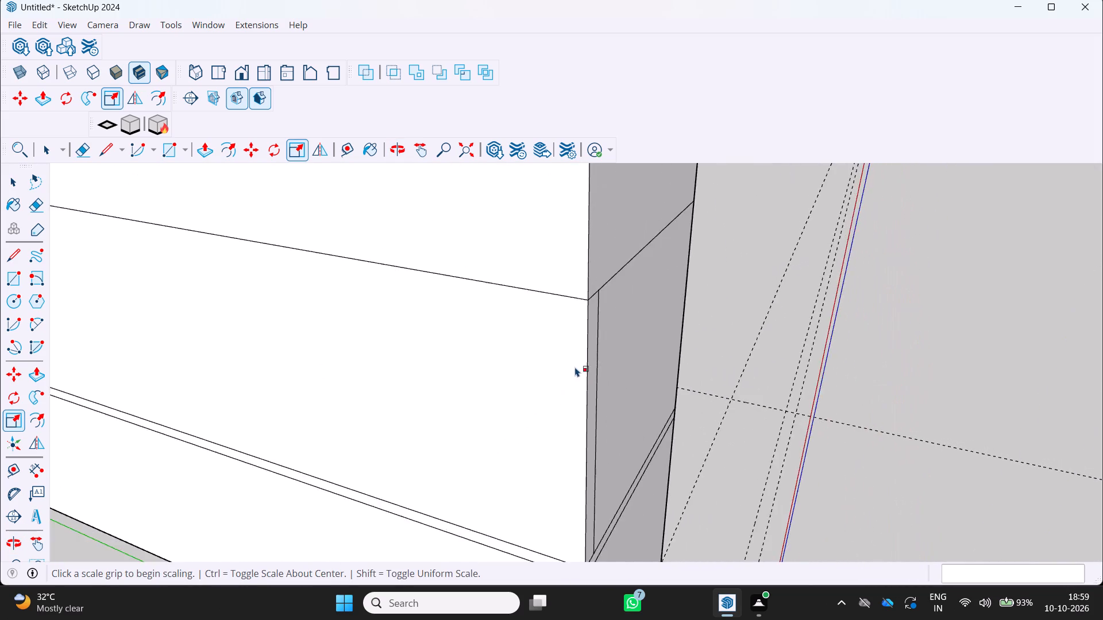
pyautogui.scroll(-11, 575, 367)
pyautogui.moveTo(578, 365); pyautogui.dragTo(441, 308, button='middle')
pyautogui.scroll(1, 560, 366)
pyautogui.scroll(3, 801, 405)
pyautogui.moveTo(770, 409); pyautogui.dragTo(751, 404, button='middle')
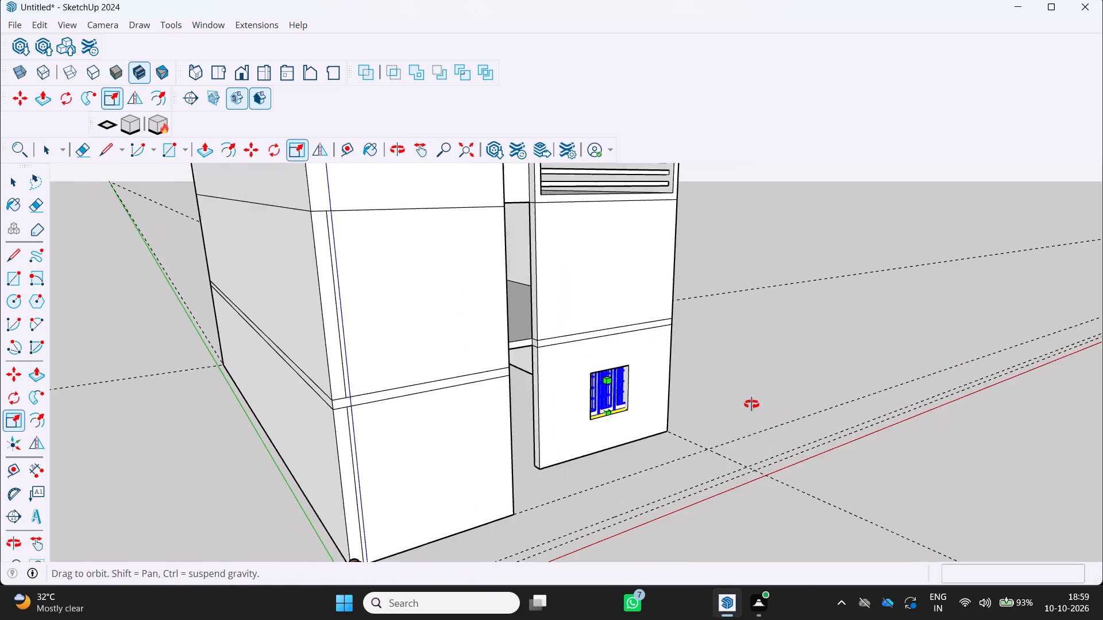
pyautogui.moveTo(751, 404); pyautogui.dragTo(647, 370, button='middle')
pyautogui.scroll(3, 595, 399)
pyautogui.press('space')
pyautogui.press('space')
pyautogui.moveTo(544, 456); pyautogui.dragTo(506, 460)
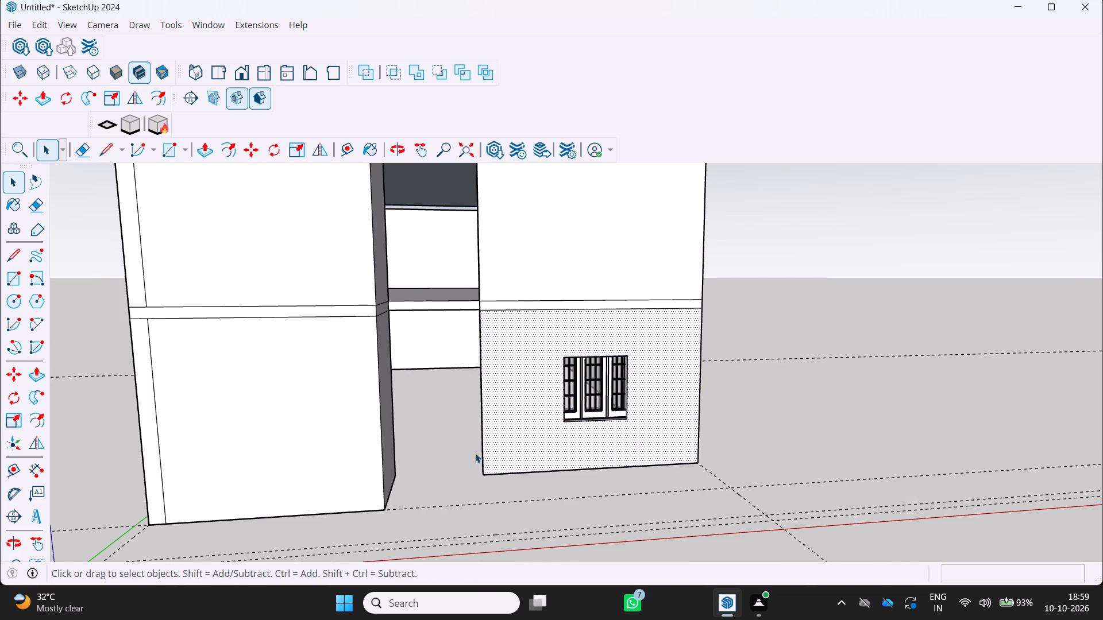
pyautogui.scroll(3, 496, 448)
pyautogui.scroll(1, 439, 379)
pyautogui.moveTo(439, 379); pyautogui.dragTo(325, 347, button='middle')
pyautogui.middleClick(325, 347)
pyautogui.scroll(-6, 368, 331)
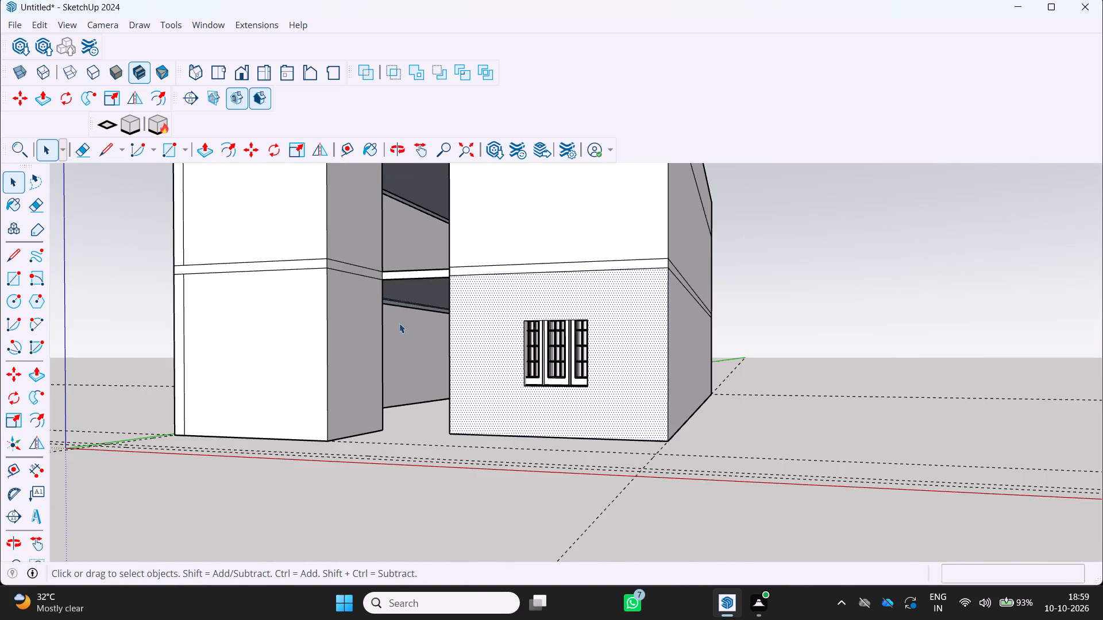
pyautogui.moveTo(407, 322); pyautogui.dragTo(479, 387, button='middle')
pyautogui.scroll(-5, 479, 387)
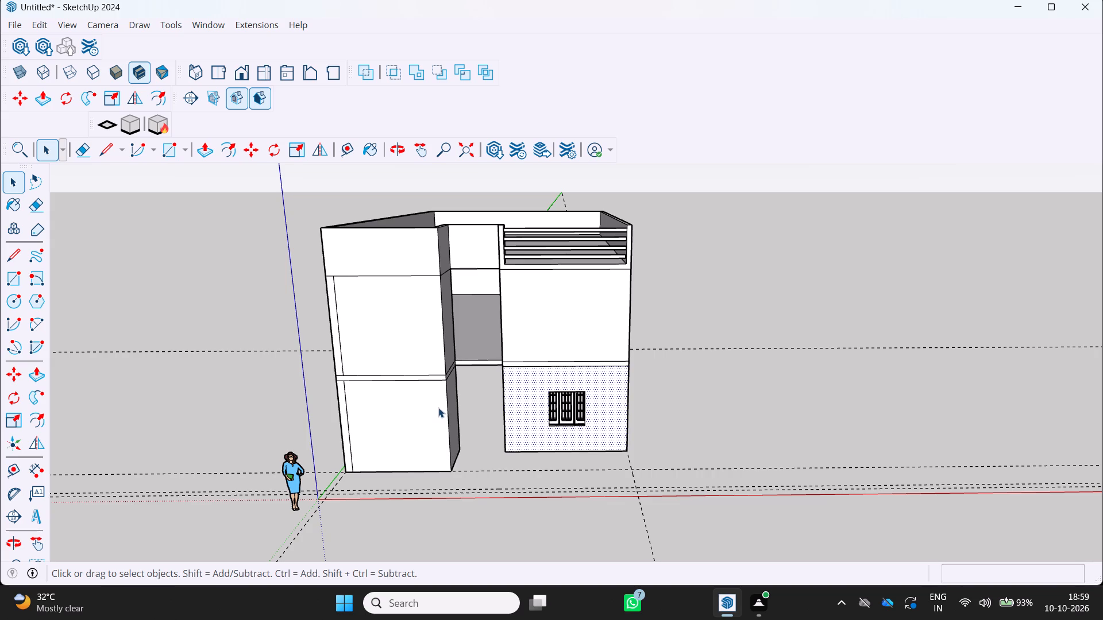
pyautogui.scroll(-2, 438, 408)
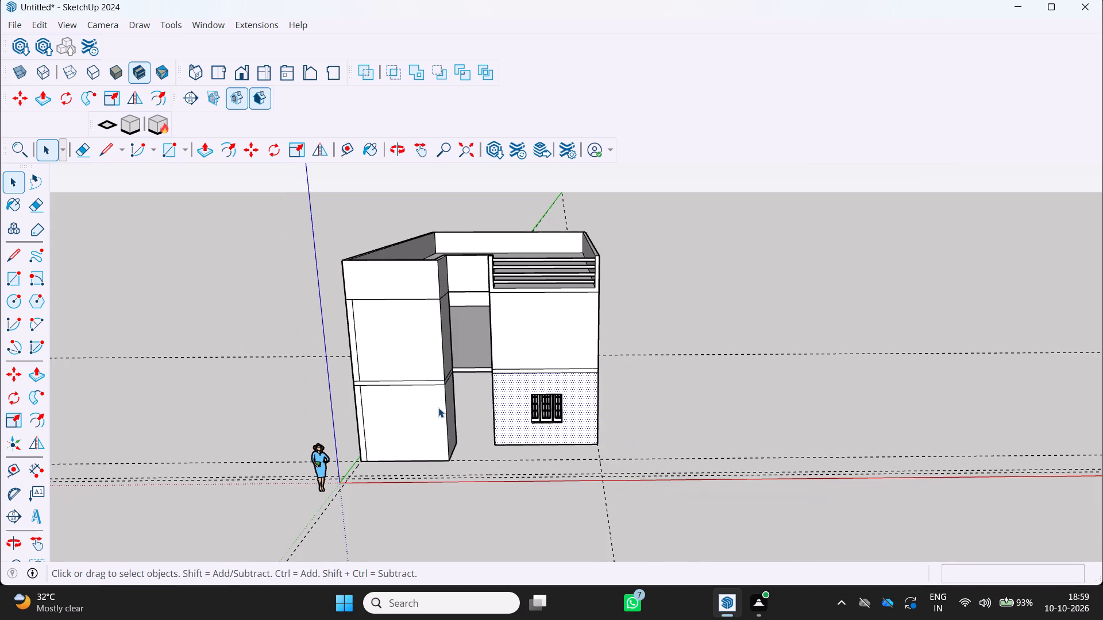
pyautogui.moveTo(438, 408); pyautogui.dragTo(491, 396, button='middle')
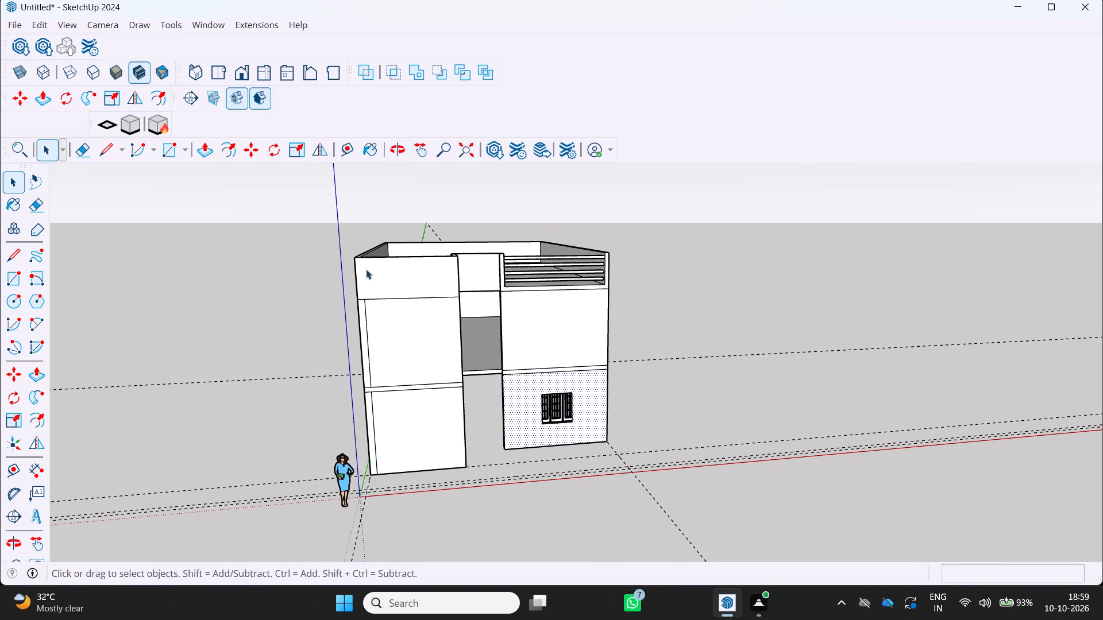
# Draw a 3' by 11' rectangle from the top edge across the front parapet of the block nearest the origin.
pyautogui.press('r')
pyautogui.scroll(2, 377, 285)
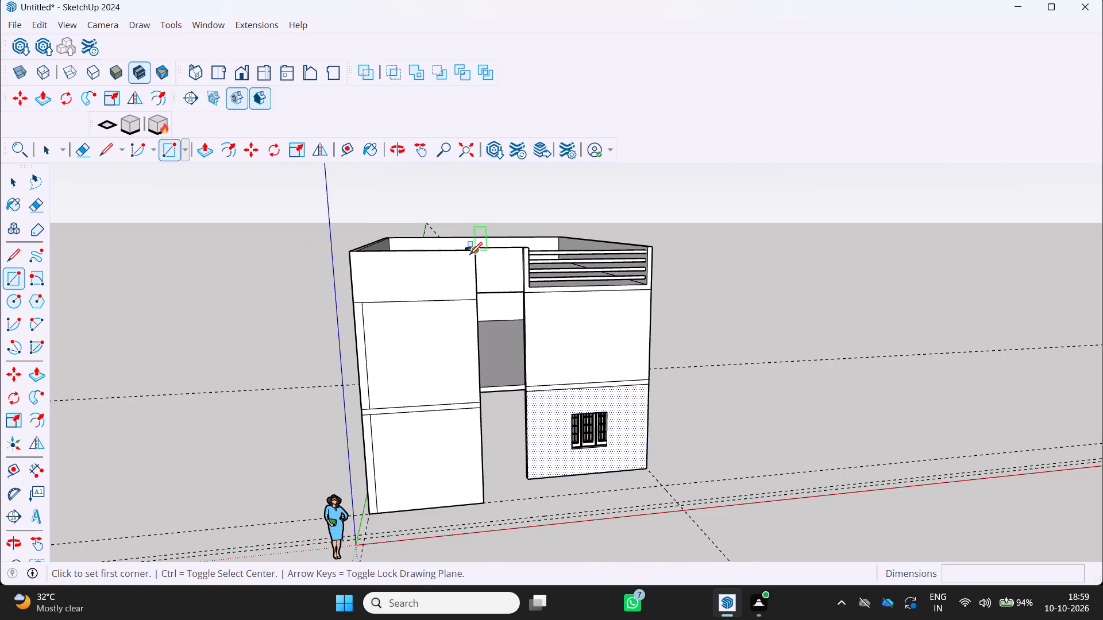
pyautogui.scroll(8, 469, 255)
pyautogui.click(484, 247)
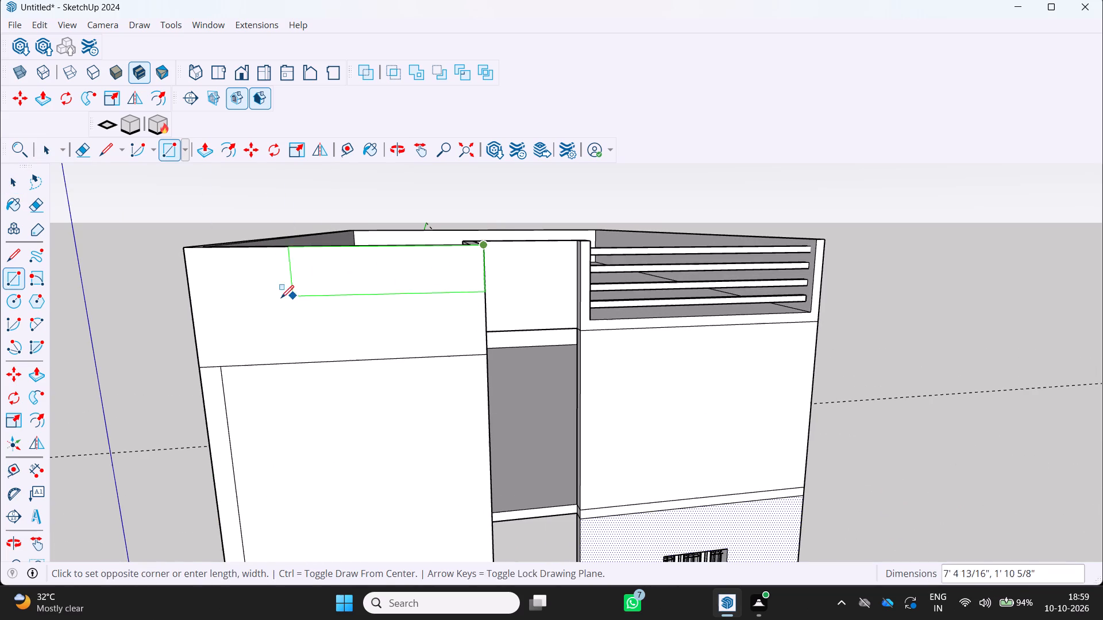
pyautogui.scroll(-4, 263, 303)
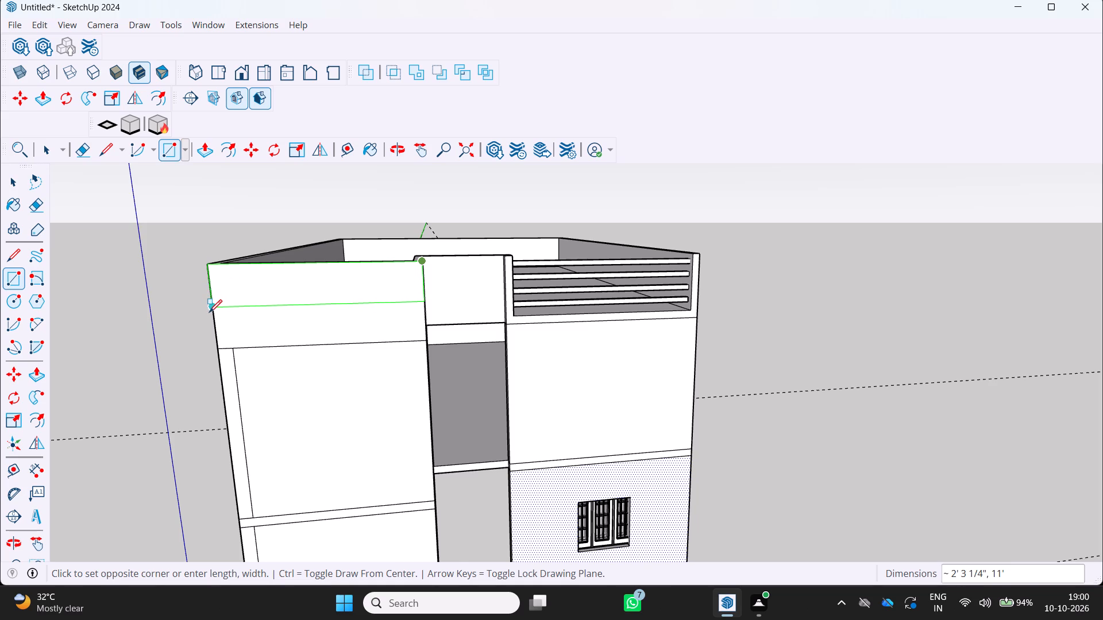
pyautogui.click(209, 312)
pyautogui.press('3')
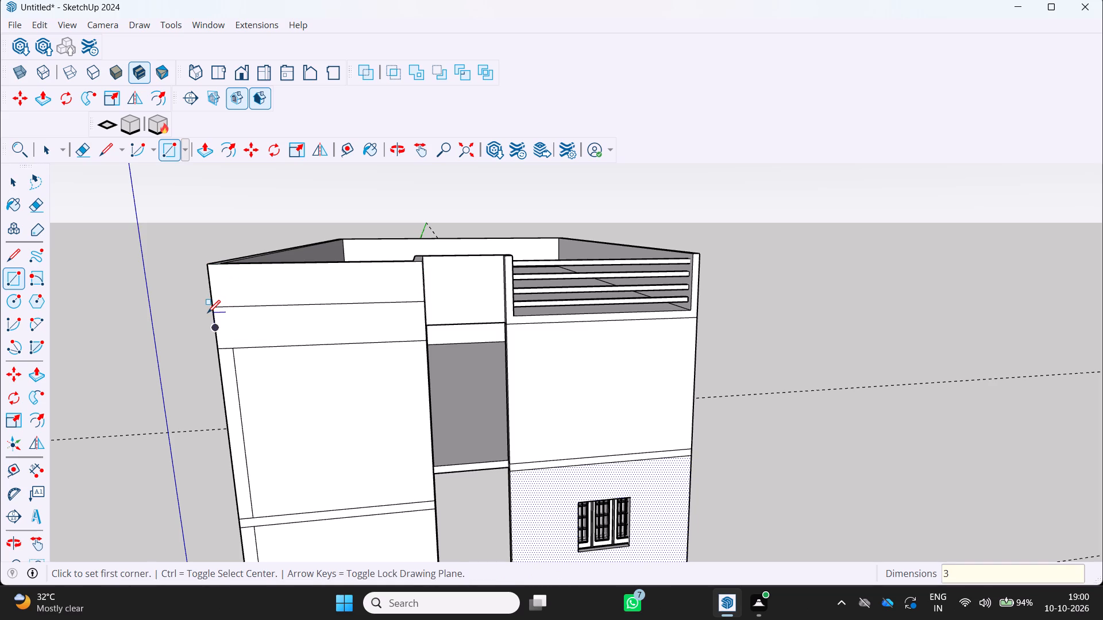
pyautogui.press("'")
pyautogui.press('Return')
pyautogui.scroll(-1, 284, 334)
pyautogui.moveTo(292, 334); pyautogui.dragTo(360, 284, button='middle')
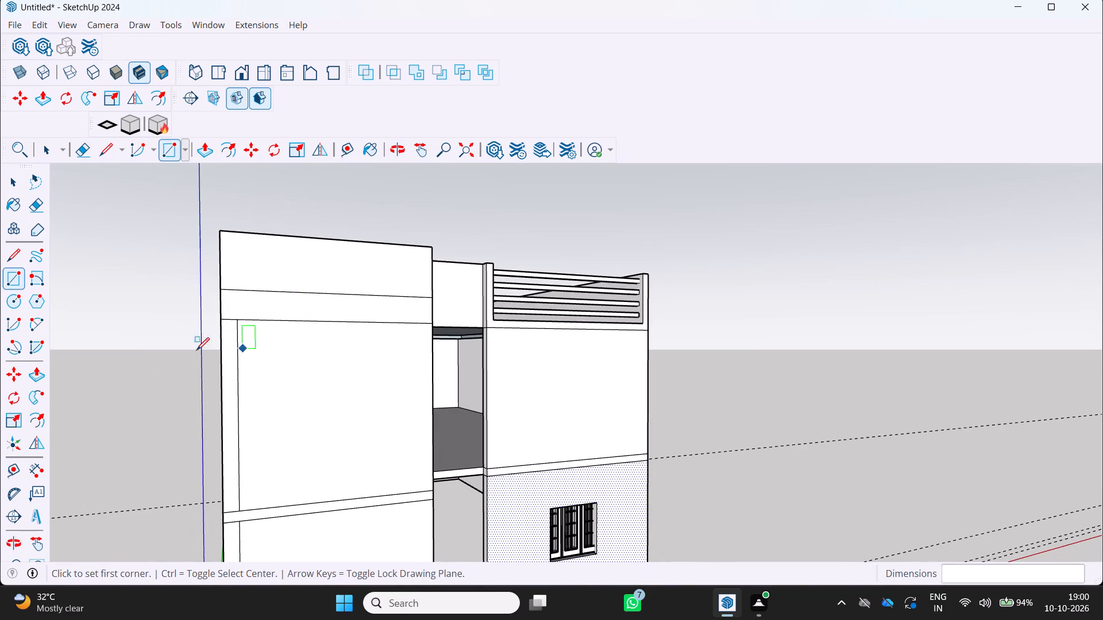
pyautogui.scroll(-2, 210, 327)
pyautogui.moveTo(210, 327); pyautogui.dragTo(138, 344, button='middle')
pyautogui.scroll(1, 138, 344)
pyautogui.press('space')
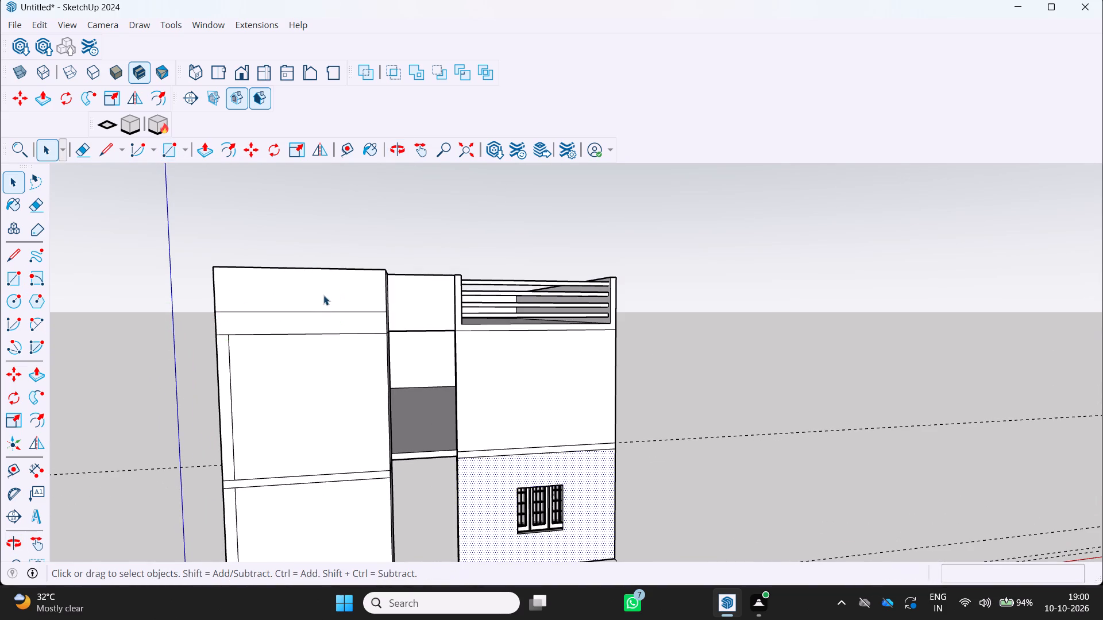
# Group the rectangular parapet face at the top of the front block together with its edges.
pyautogui.click(323, 295)
pyautogui.rightClick(323, 295)
pyautogui.press('space')
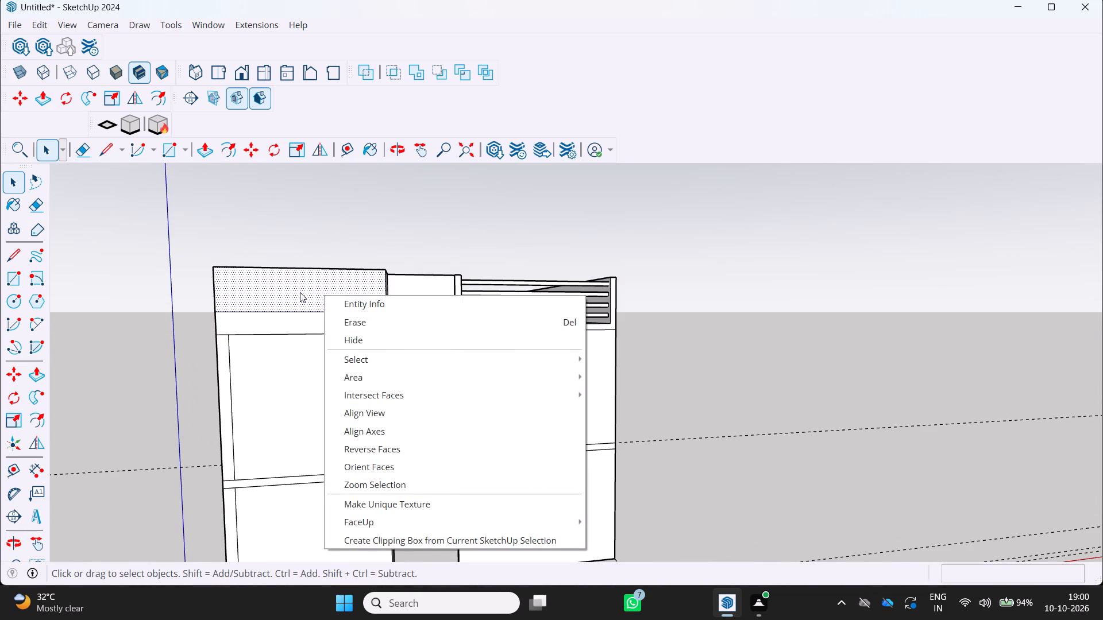
pyautogui.click(300, 292)
pyautogui.press('space')
pyautogui.doubleClick(299, 293)
pyautogui.rightClick(296, 293)
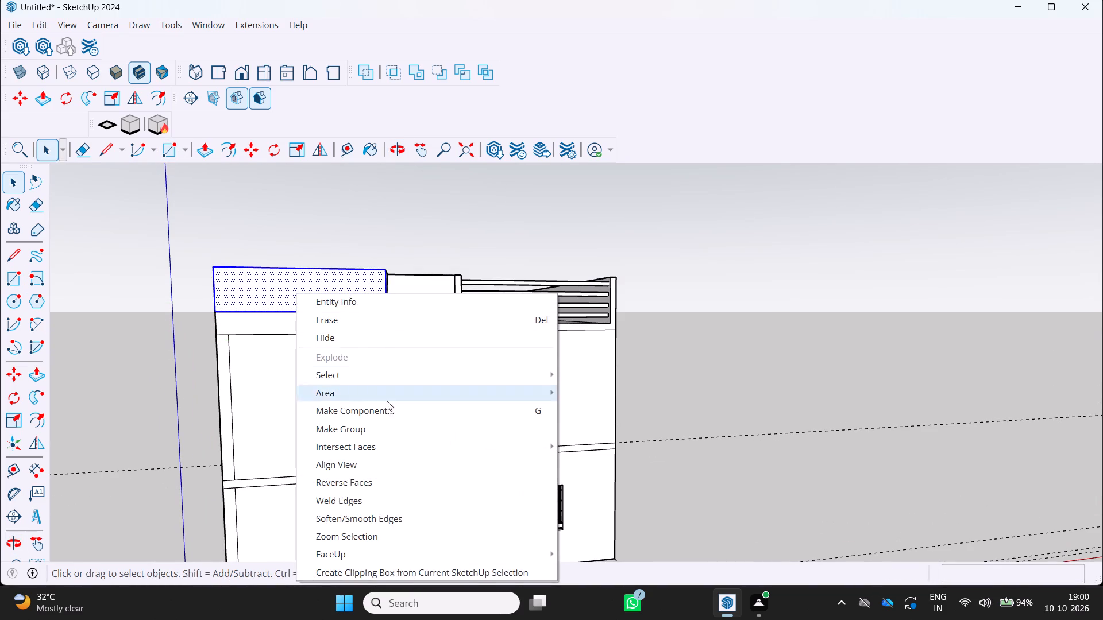
pyautogui.click(368, 424)
# Draw a vertical rectangle from the parapet panel's lower outer corner down to the ground, about 22' high, and set its width to 2'.
pyautogui.scroll(-1, 287, 301)
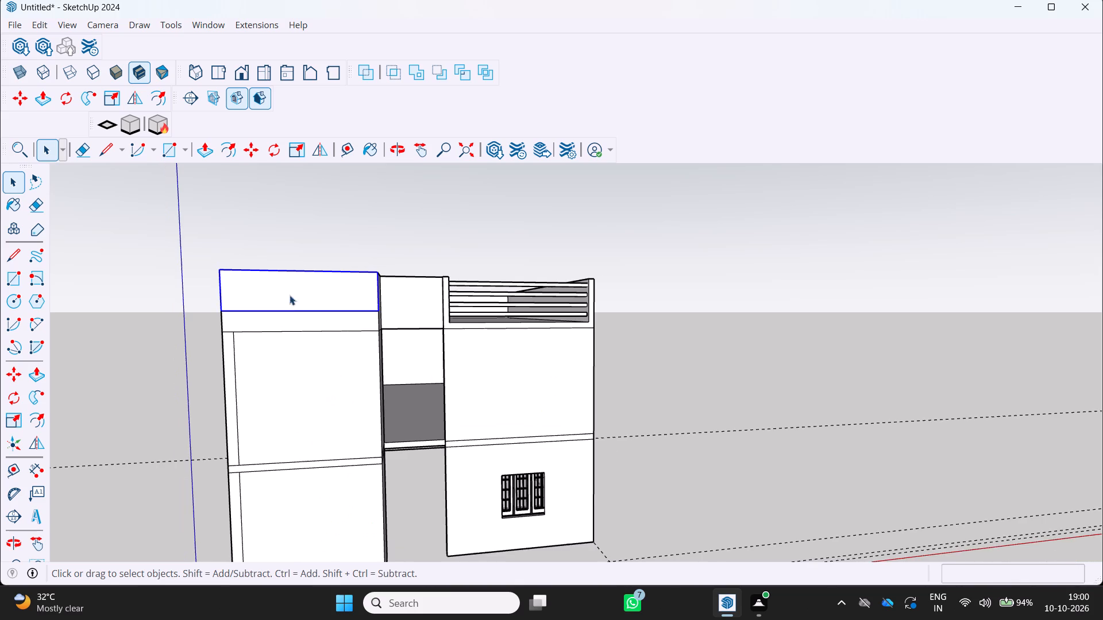
pyautogui.moveTo(290, 295); pyautogui.dragTo(249, 305, button='middle')
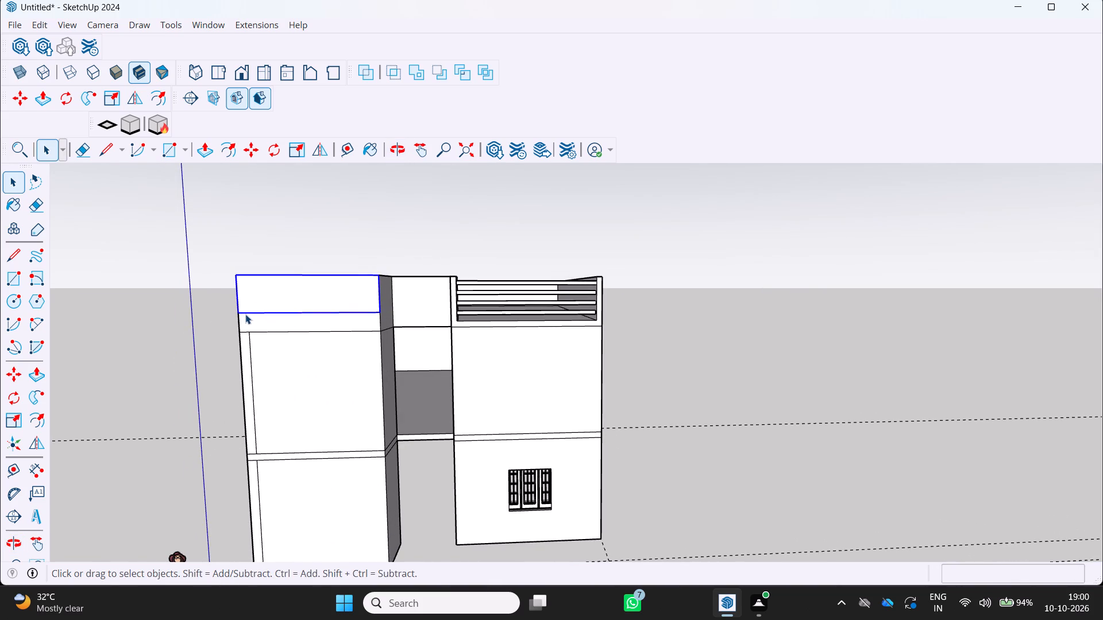
pyautogui.press('r')
pyautogui.scroll(2, 249, 340)
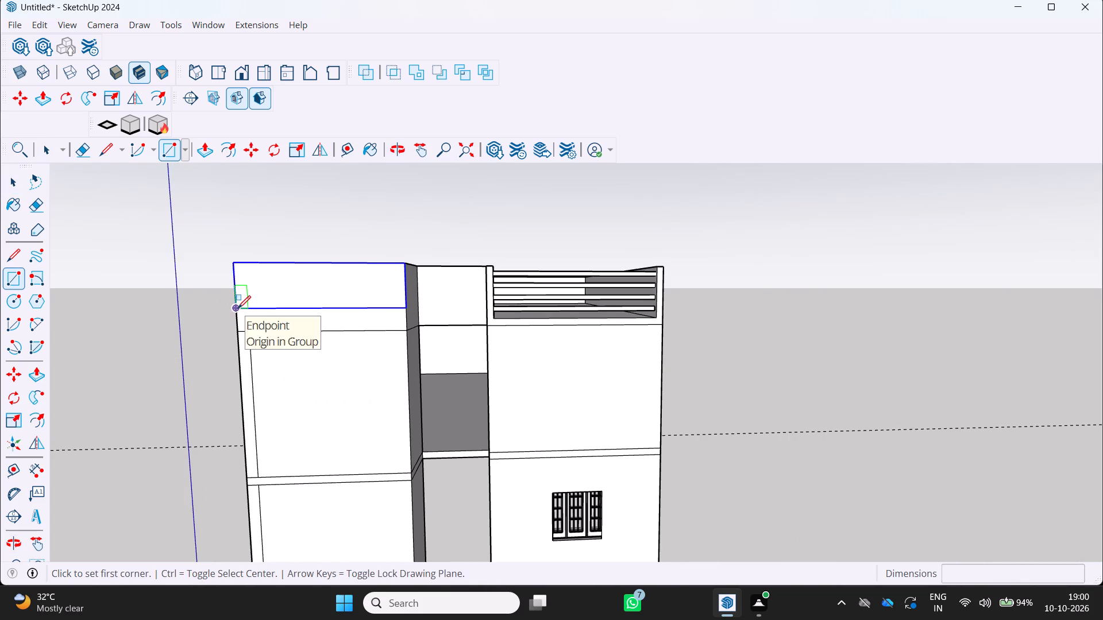
pyautogui.click(238, 308)
pyautogui.scroll(-8, 275, 380)
pyautogui.scroll(2, 302, 505)
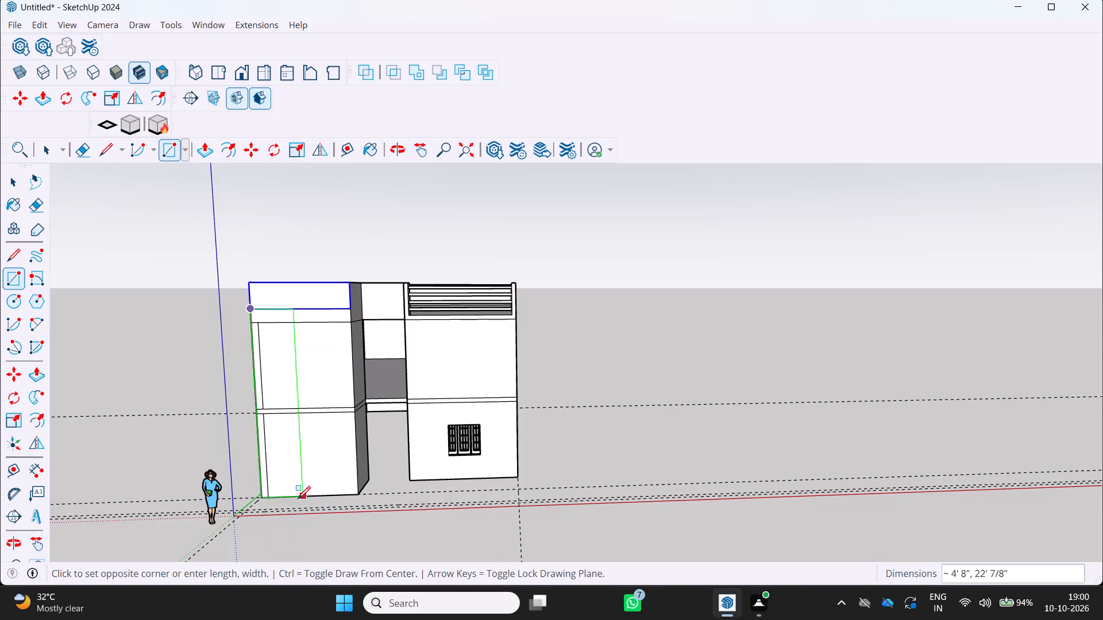
pyautogui.scroll(2, 298, 499)
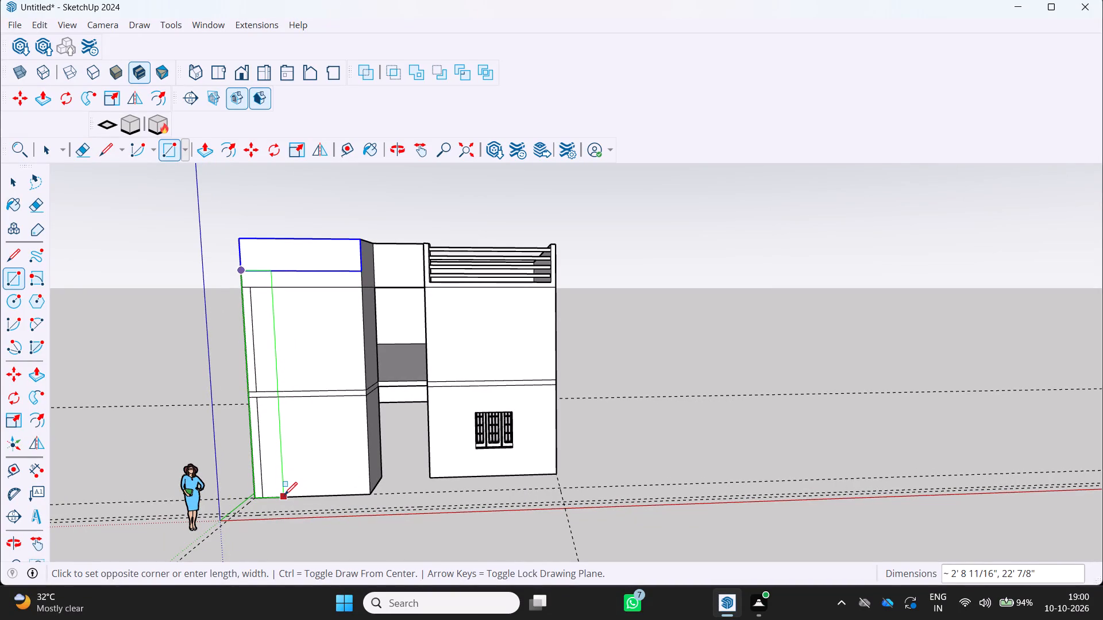
pyautogui.click(284, 495)
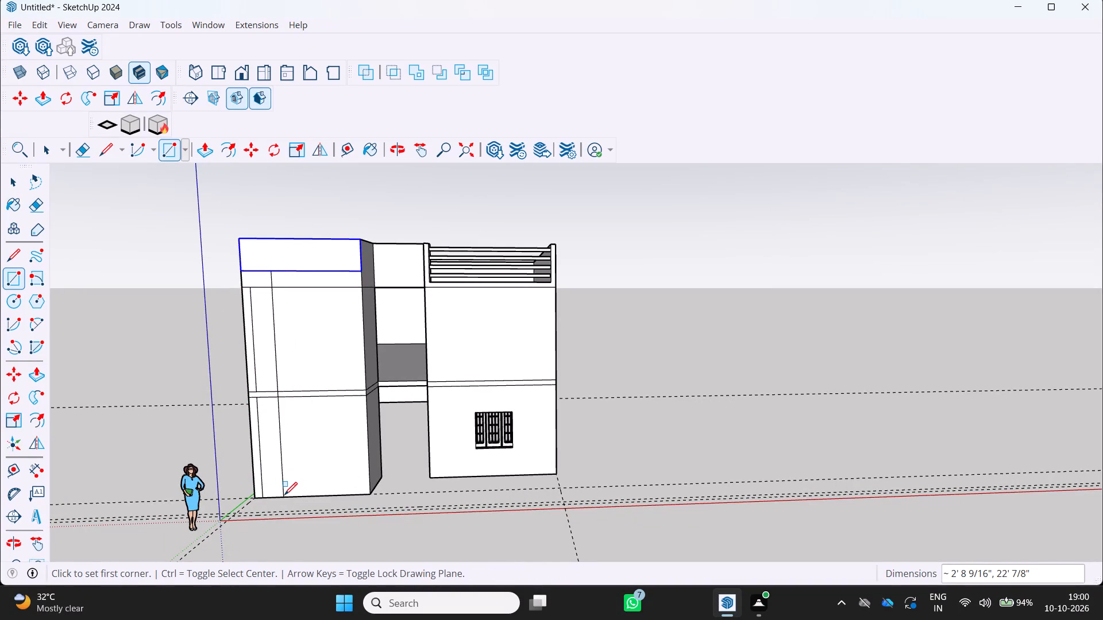
pyautogui.write("2'")
pyautogui.press('Return')
# Erase the roof-slab line segments and the upper-storey vertical line that lie inside the new 2' strip.
pyautogui.scroll(1, 246, 401)
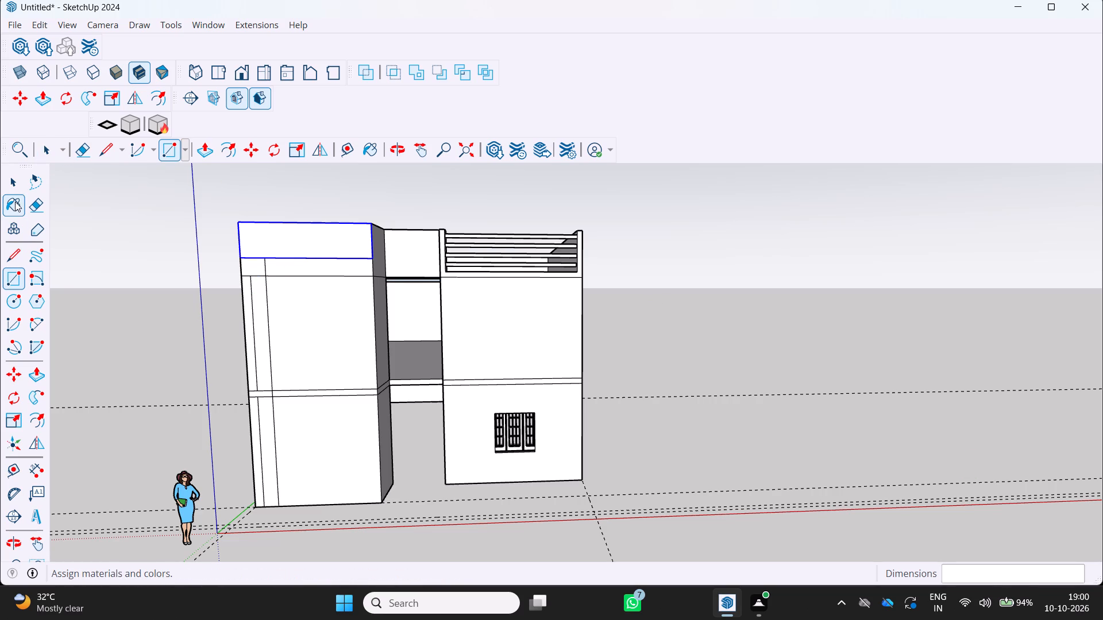
pyautogui.click(36, 205)
pyautogui.scroll(6, 212, 270)
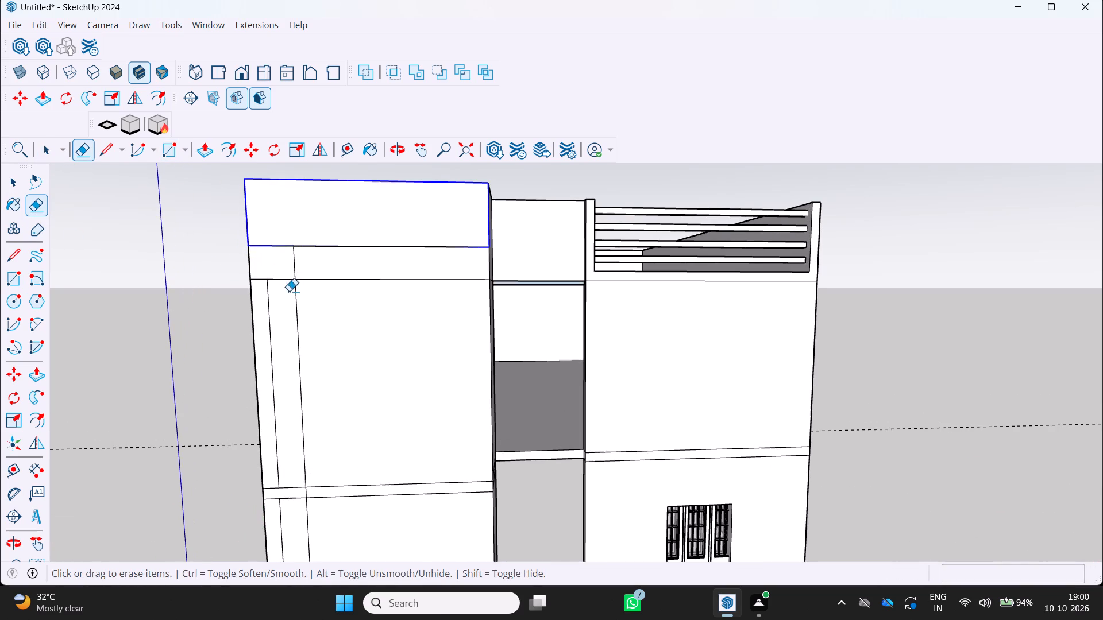
pyautogui.click(282, 280)
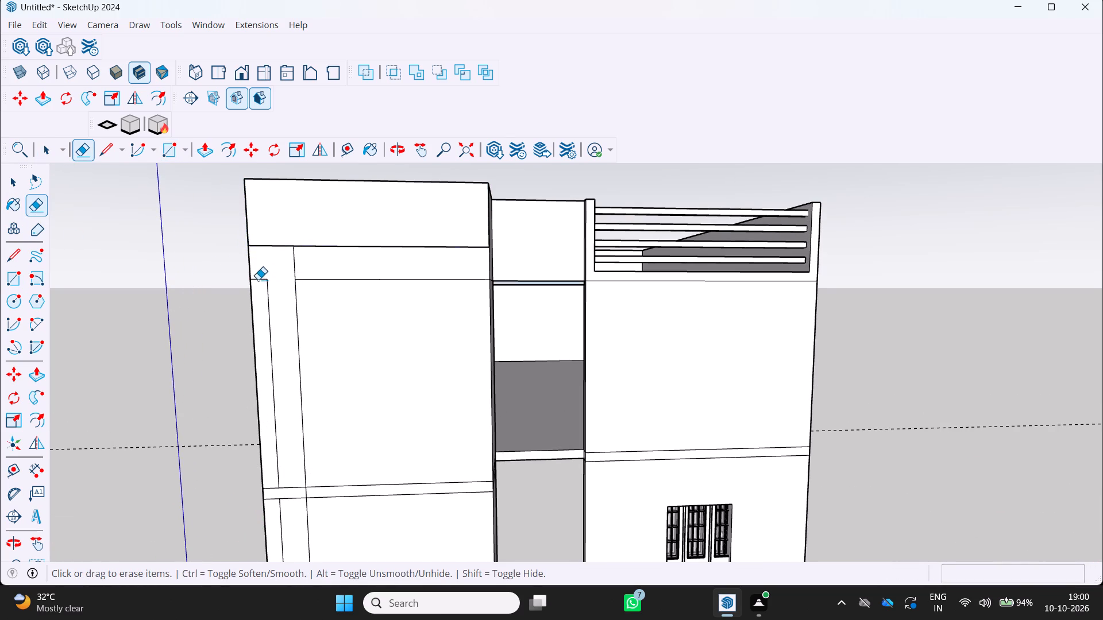
pyautogui.click(258, 280)
pyautogui.click(268, 296)
# Erase the ground-storey vertical line and the remaining floor-slab line segments inside the 2' strip.
pyautogui.scroll(-5, 265, 287)
pyautogui.moveTo(280, 432); pyautogui.dragTo(268, 398, button='middle')
pyautogui.scroll(-4, 268, 398)
pyautogui.scroll(7, 284, 458)
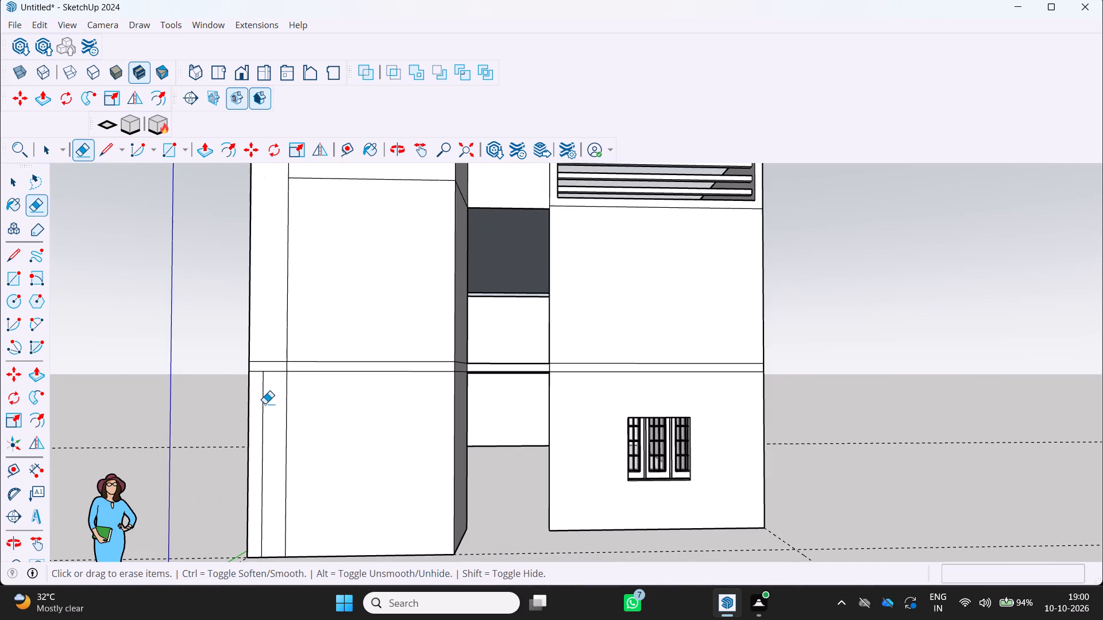
pyautogui.click(264, 404)
pyautogui.scroll(2, 271, 384)
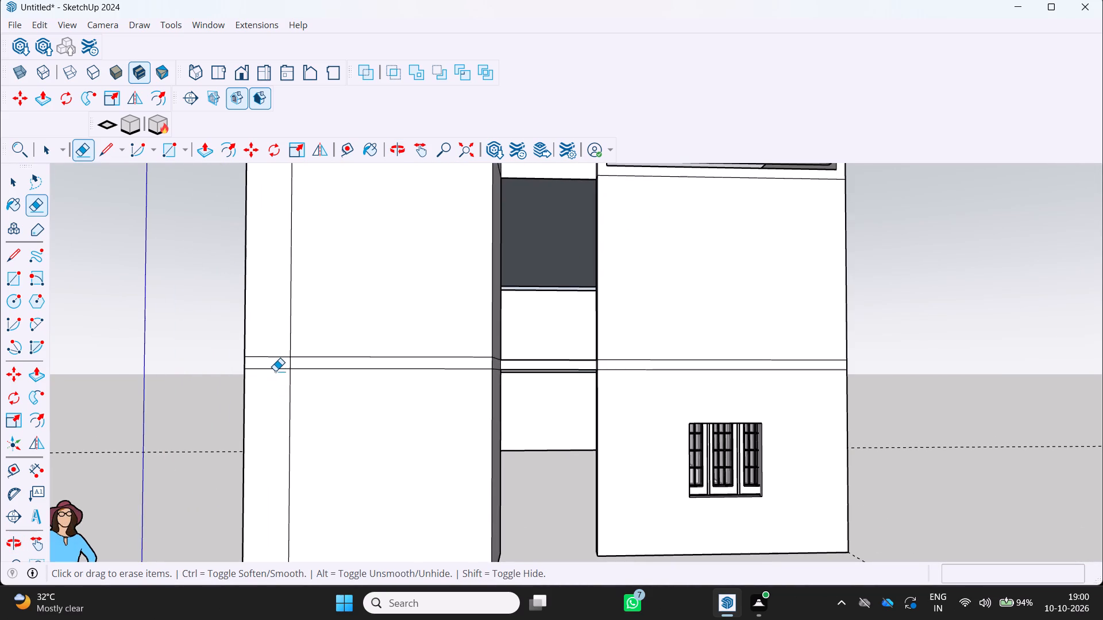
pyautogui.click(275, 371)
pyautogui.click(272, 356)
pyautogui.click(267, 369)
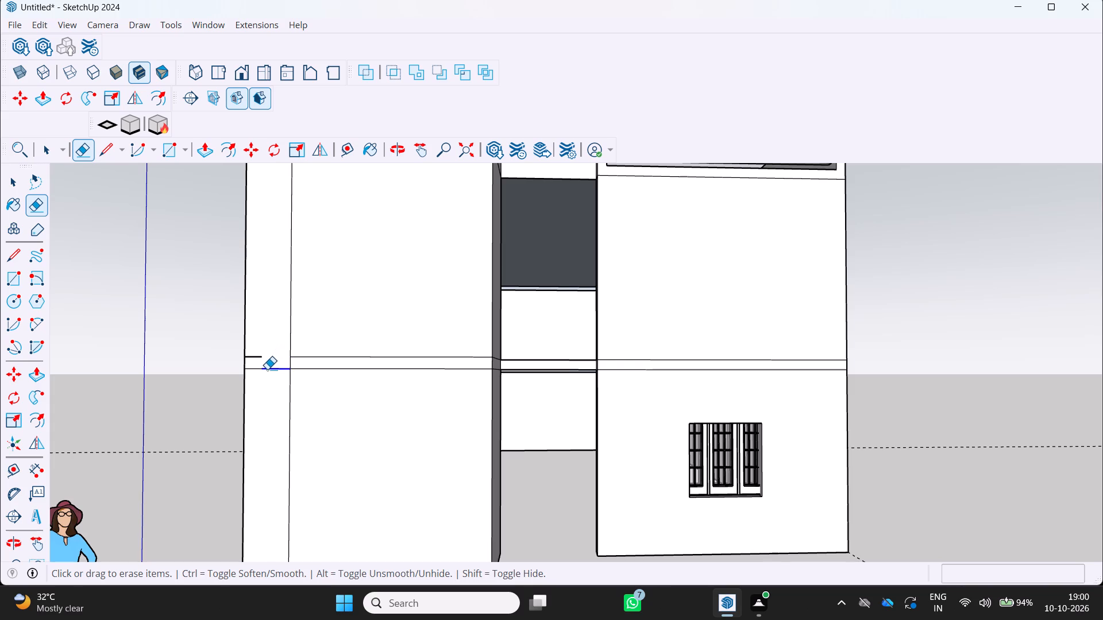
pyautogui.click(261, 359)
pyautogui.scroll(3, 256, 368)
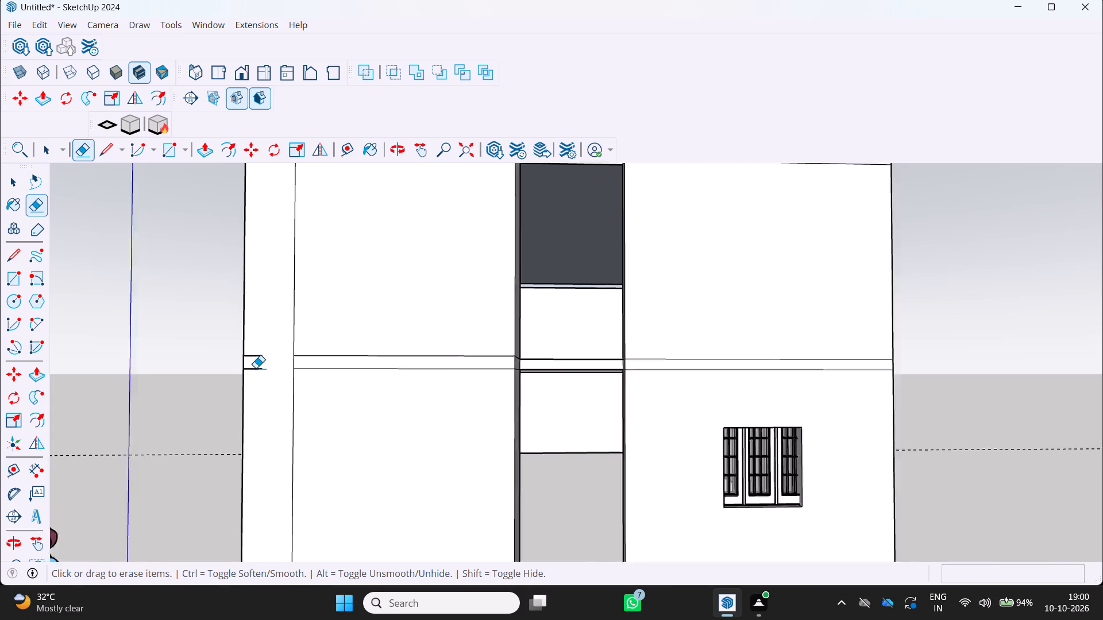
pyautogui.scroll(1, 256, 368)
pyautogui.click(256, 369)
pyautogui.click(254, 352)
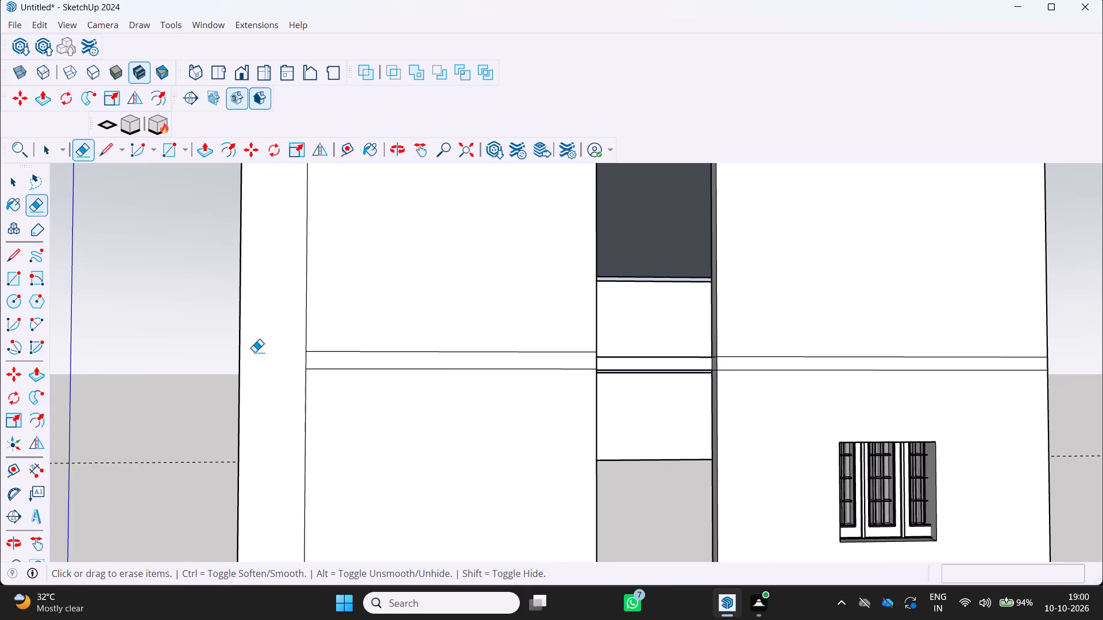
# Group the full-height 2' strip face with its bounding edges.
pyautogui.scroll(-12, 254, 352)
pyautogui.press('space')
pyautogui.click(253, 343)
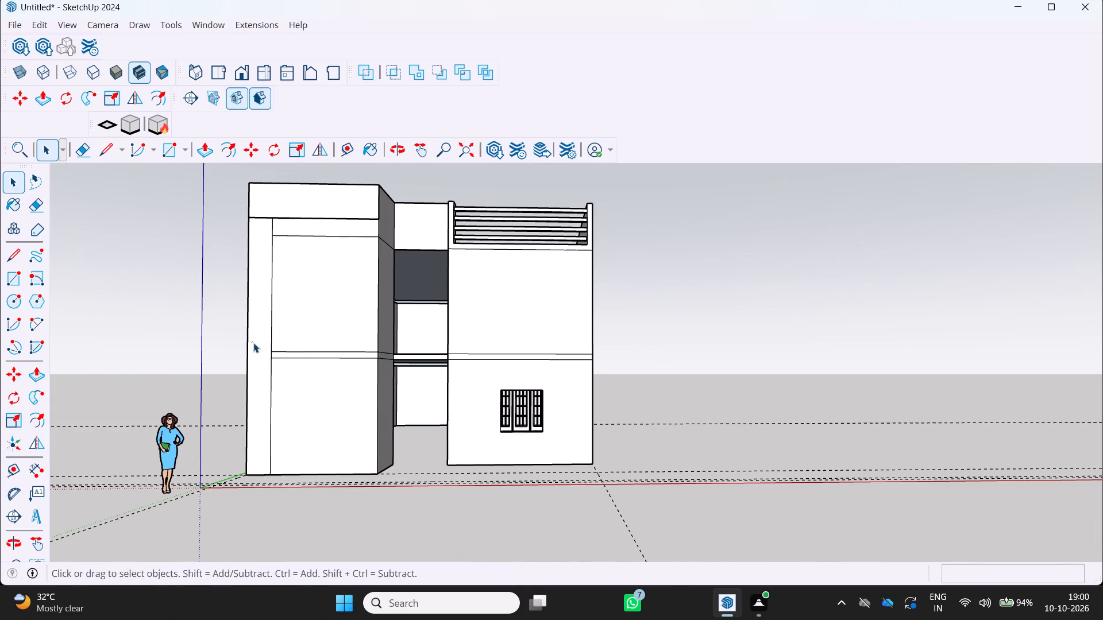
pyautogui.doubleClick(254, 346)
pyautogui.rightClick(254, 347)
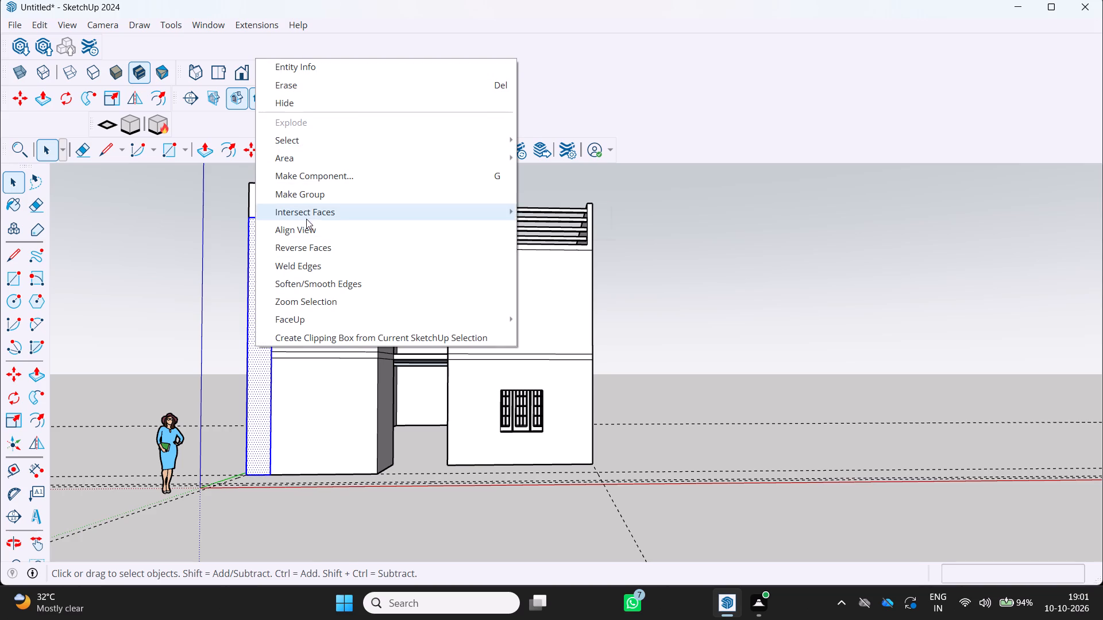
pyautogui.click(312, 194)
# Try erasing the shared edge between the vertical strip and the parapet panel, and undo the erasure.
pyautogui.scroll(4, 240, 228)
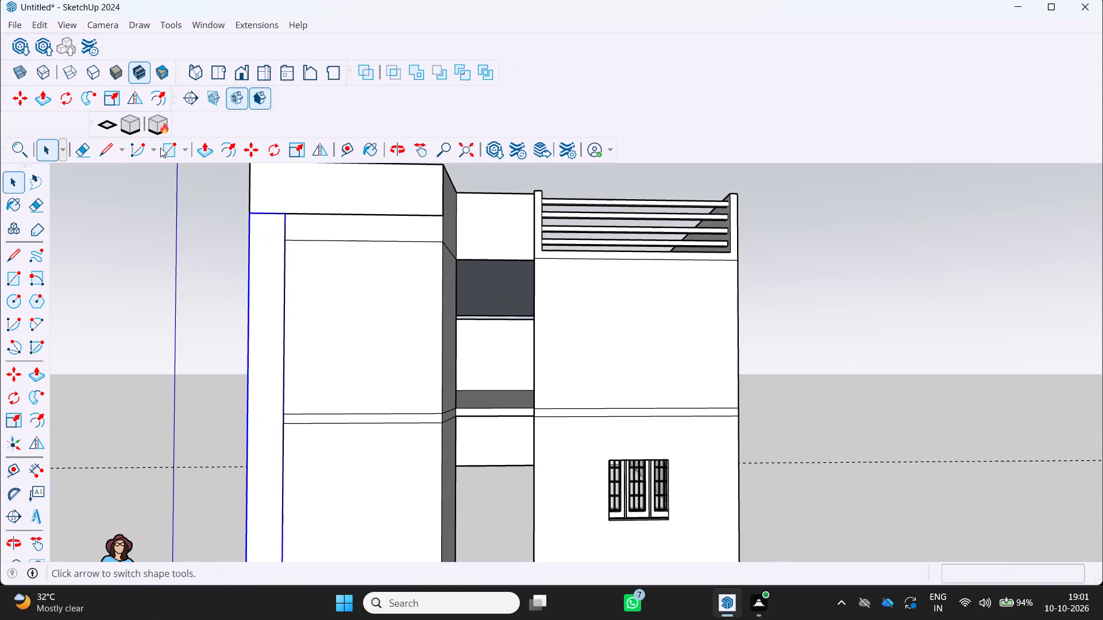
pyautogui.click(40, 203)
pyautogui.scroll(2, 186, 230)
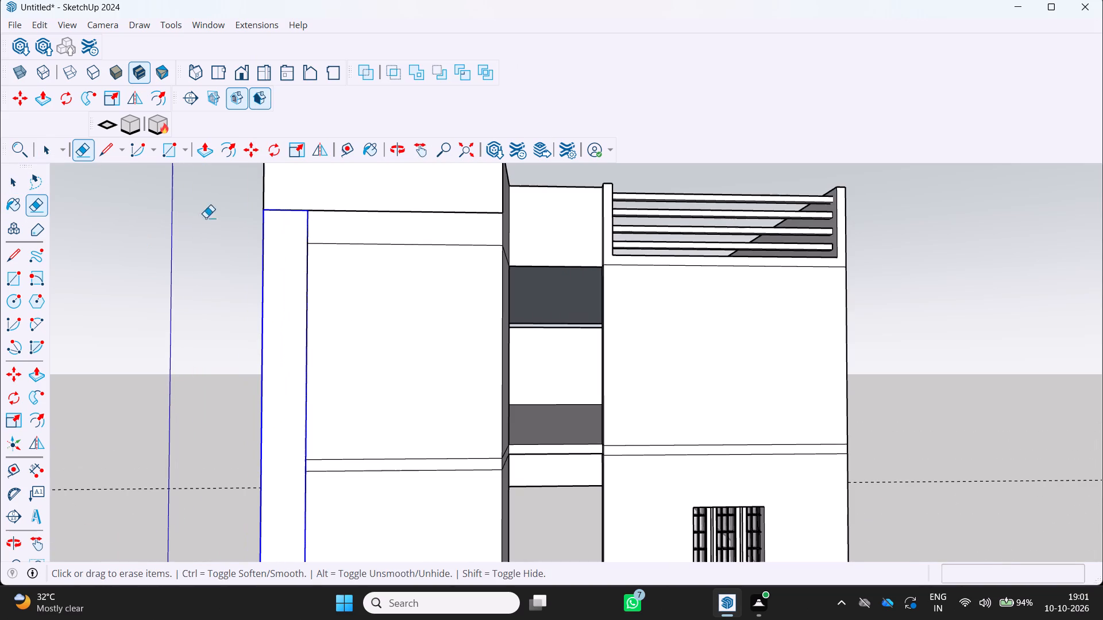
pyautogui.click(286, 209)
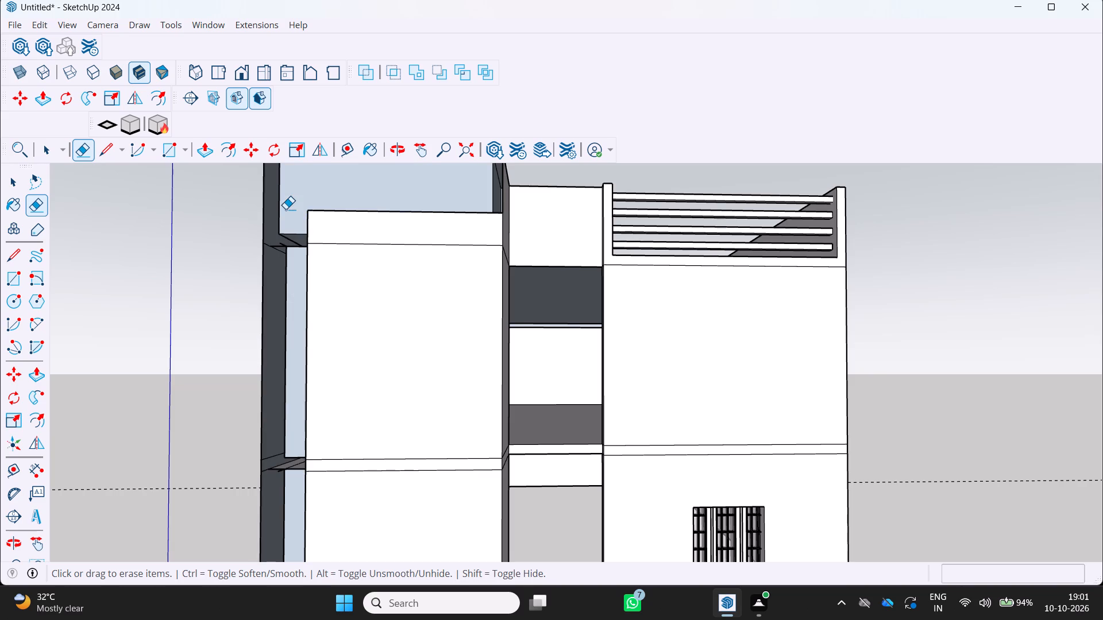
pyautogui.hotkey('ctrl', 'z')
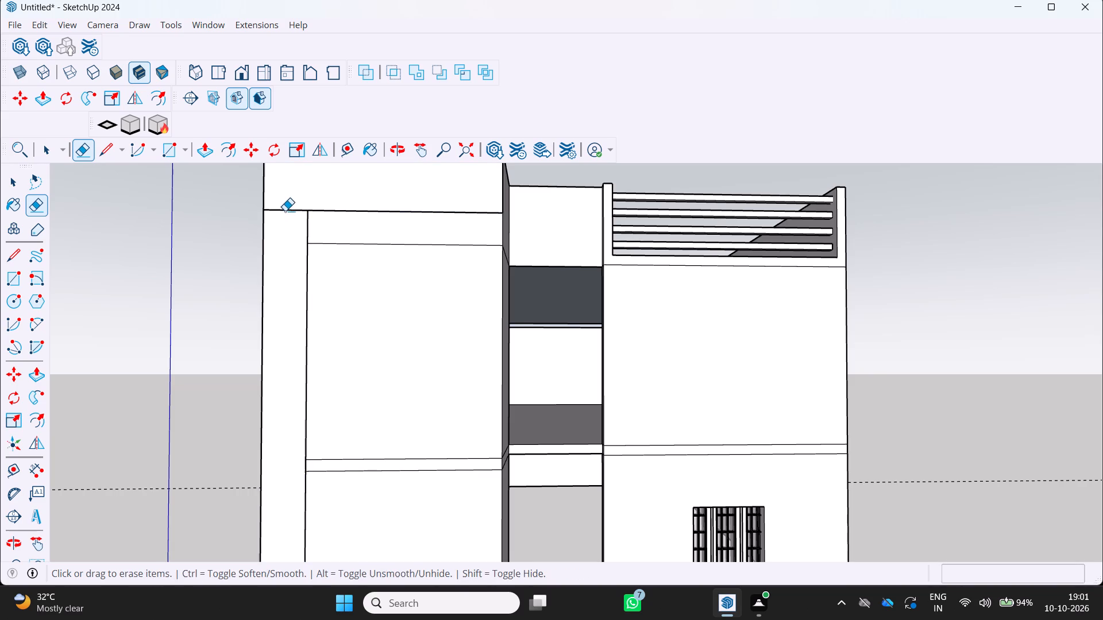
# Open the parapet panel group for editing and select its front face.
pyautogui.scroll(2, 296, 231)
pyautogui.scroll(-5, 272, 205)
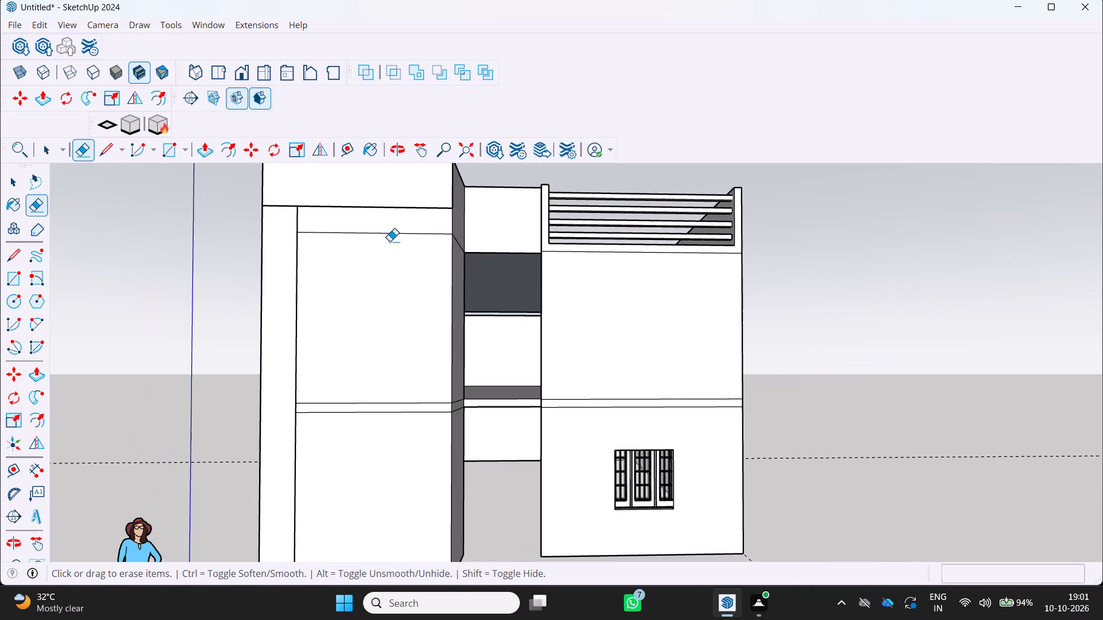
pyautogui.moveTo(389, 253); pyautogui.dragTo(442, 376, button='middle')
pyautogui.scroll(-1, 428, 364)
pyautogui.press('space')
pyautogui.tripleClick(332, 255)
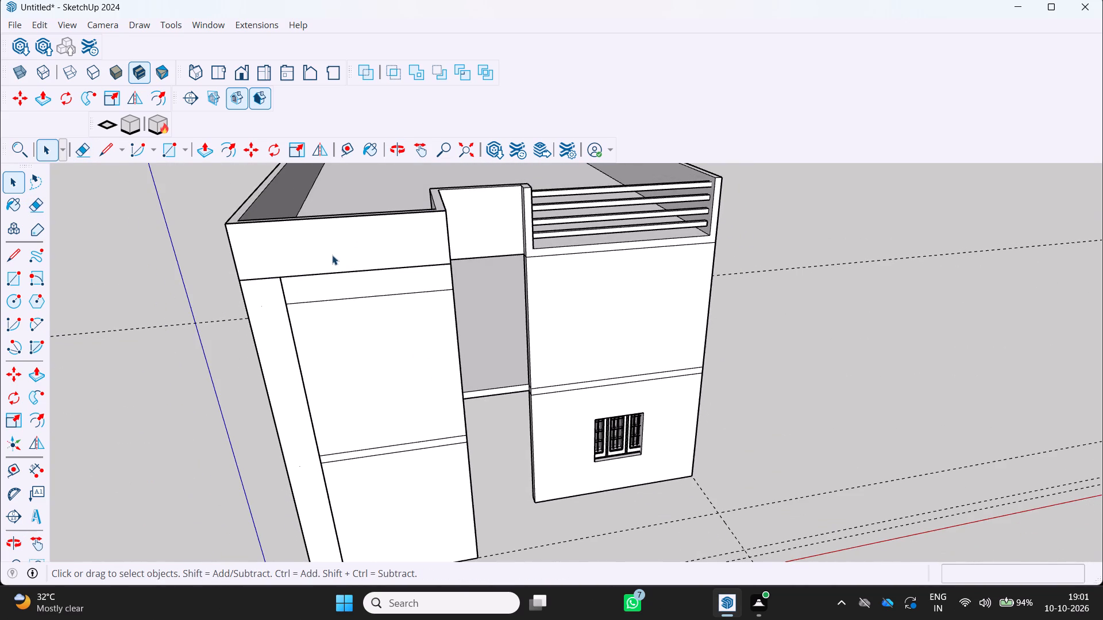
pyautogui.click(332, 255)
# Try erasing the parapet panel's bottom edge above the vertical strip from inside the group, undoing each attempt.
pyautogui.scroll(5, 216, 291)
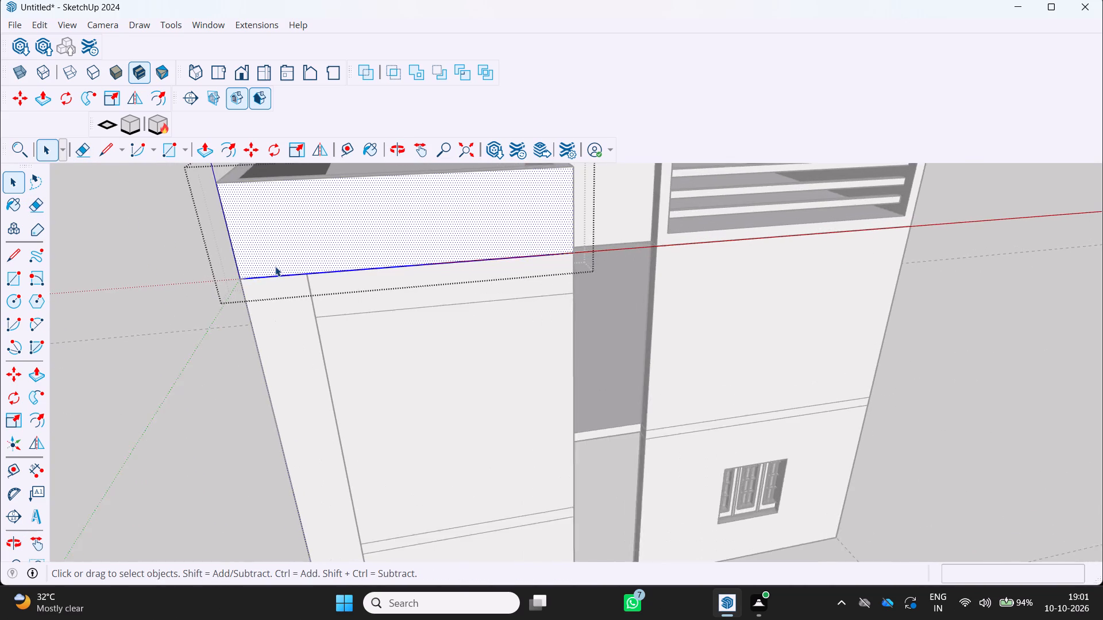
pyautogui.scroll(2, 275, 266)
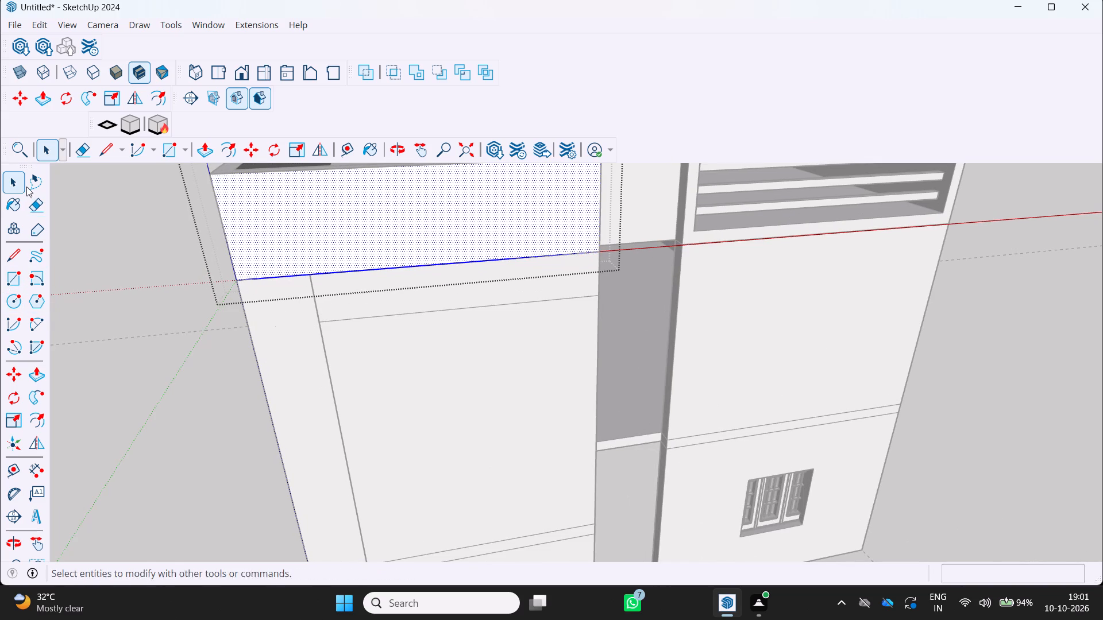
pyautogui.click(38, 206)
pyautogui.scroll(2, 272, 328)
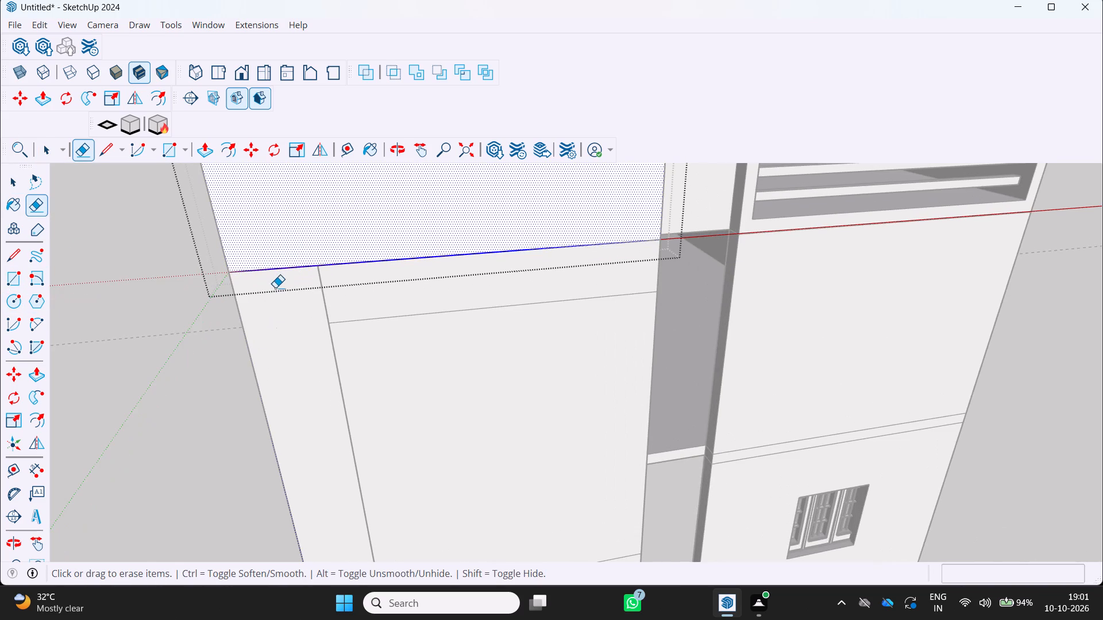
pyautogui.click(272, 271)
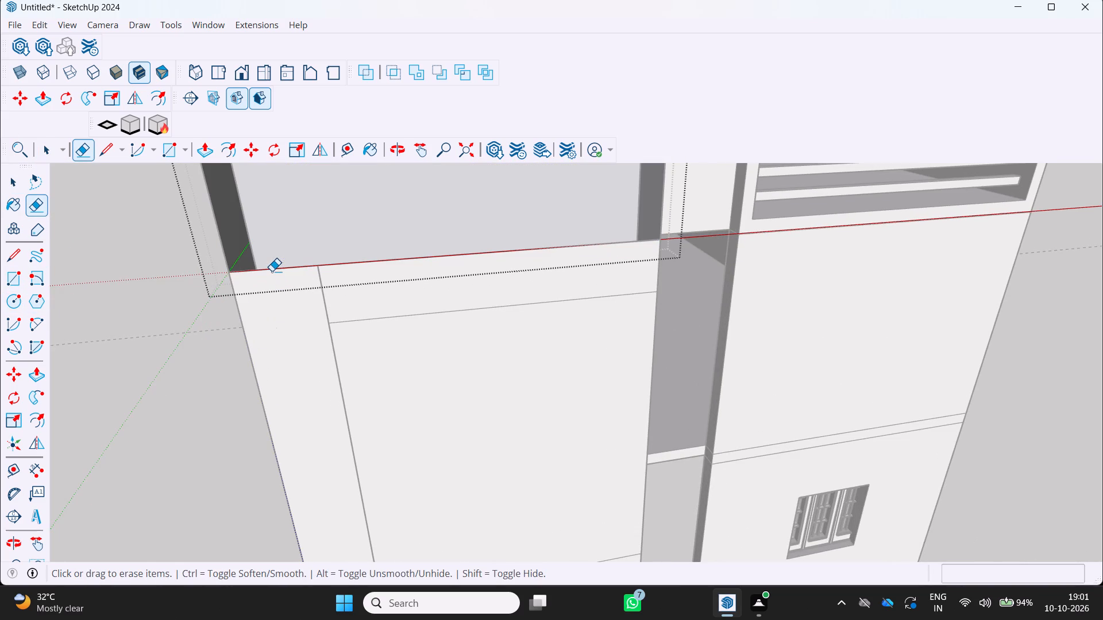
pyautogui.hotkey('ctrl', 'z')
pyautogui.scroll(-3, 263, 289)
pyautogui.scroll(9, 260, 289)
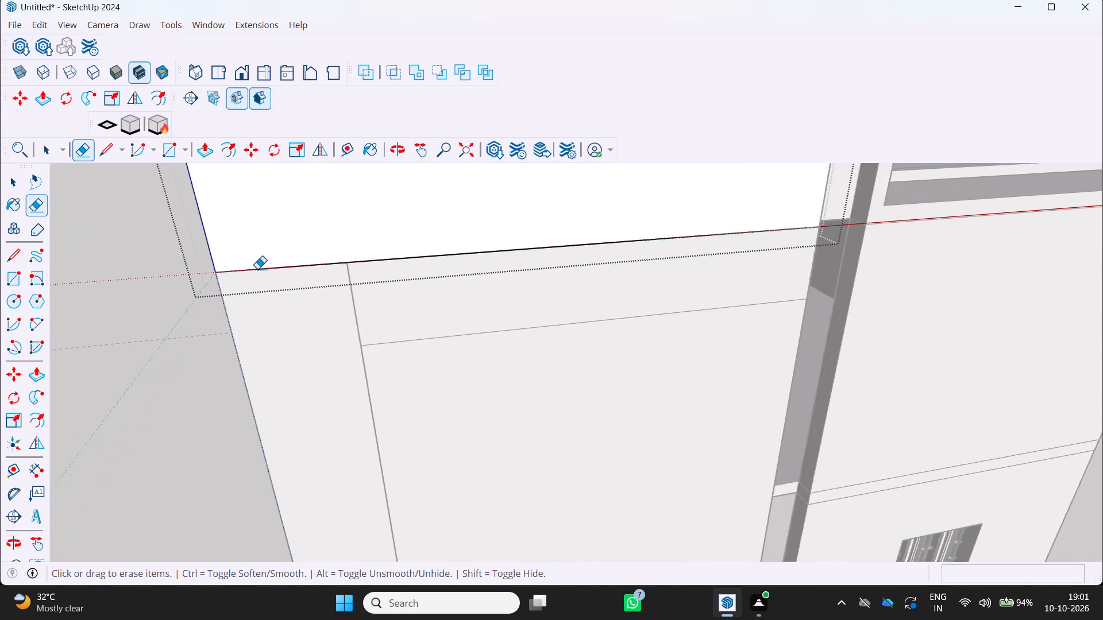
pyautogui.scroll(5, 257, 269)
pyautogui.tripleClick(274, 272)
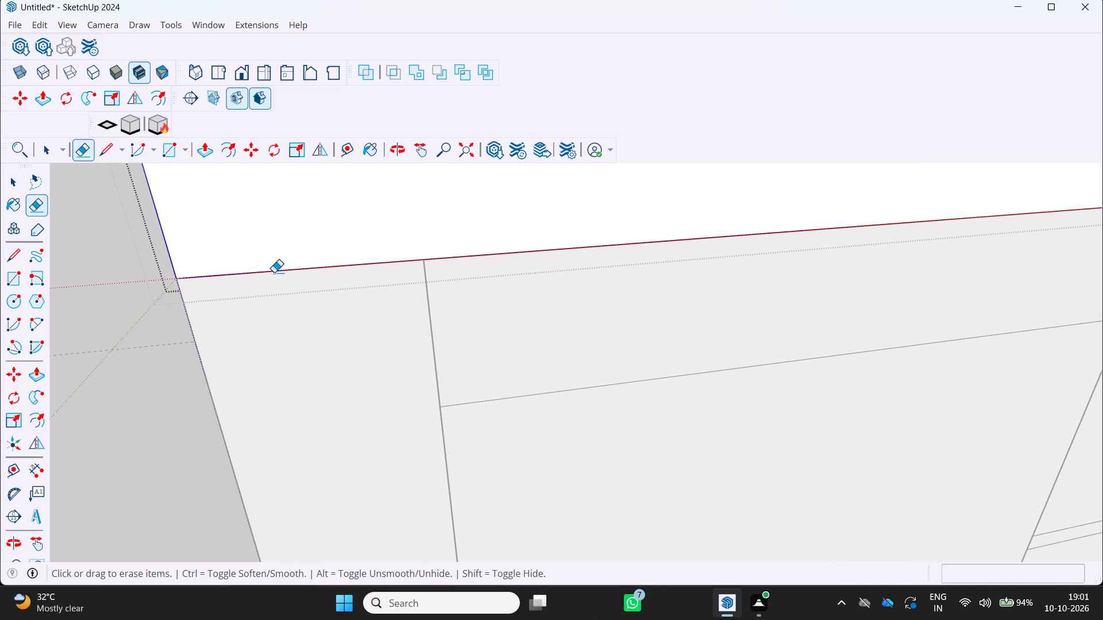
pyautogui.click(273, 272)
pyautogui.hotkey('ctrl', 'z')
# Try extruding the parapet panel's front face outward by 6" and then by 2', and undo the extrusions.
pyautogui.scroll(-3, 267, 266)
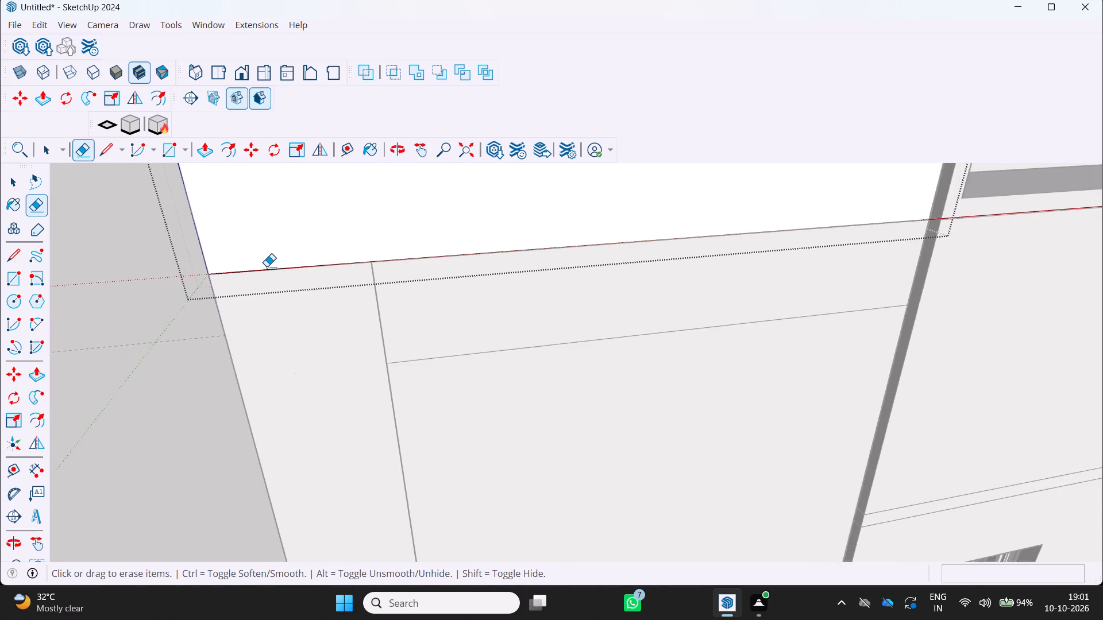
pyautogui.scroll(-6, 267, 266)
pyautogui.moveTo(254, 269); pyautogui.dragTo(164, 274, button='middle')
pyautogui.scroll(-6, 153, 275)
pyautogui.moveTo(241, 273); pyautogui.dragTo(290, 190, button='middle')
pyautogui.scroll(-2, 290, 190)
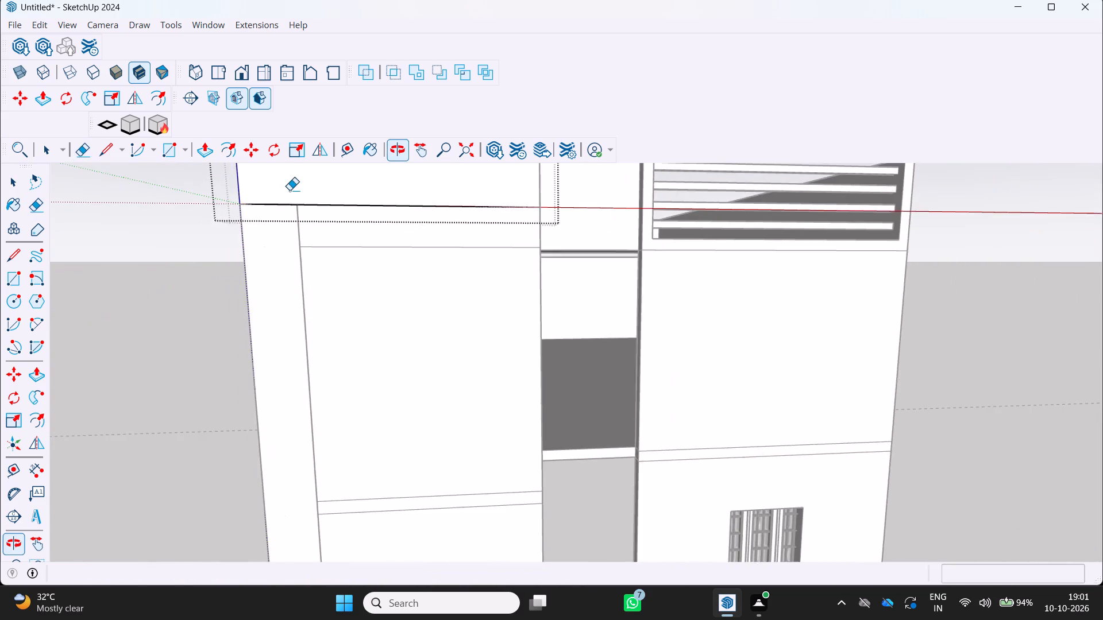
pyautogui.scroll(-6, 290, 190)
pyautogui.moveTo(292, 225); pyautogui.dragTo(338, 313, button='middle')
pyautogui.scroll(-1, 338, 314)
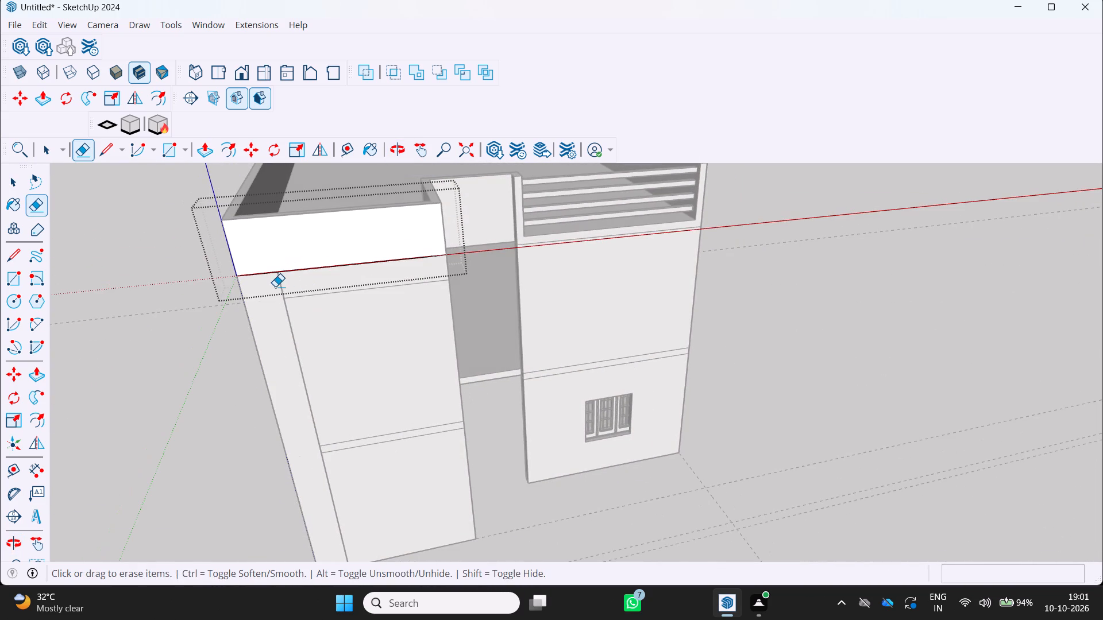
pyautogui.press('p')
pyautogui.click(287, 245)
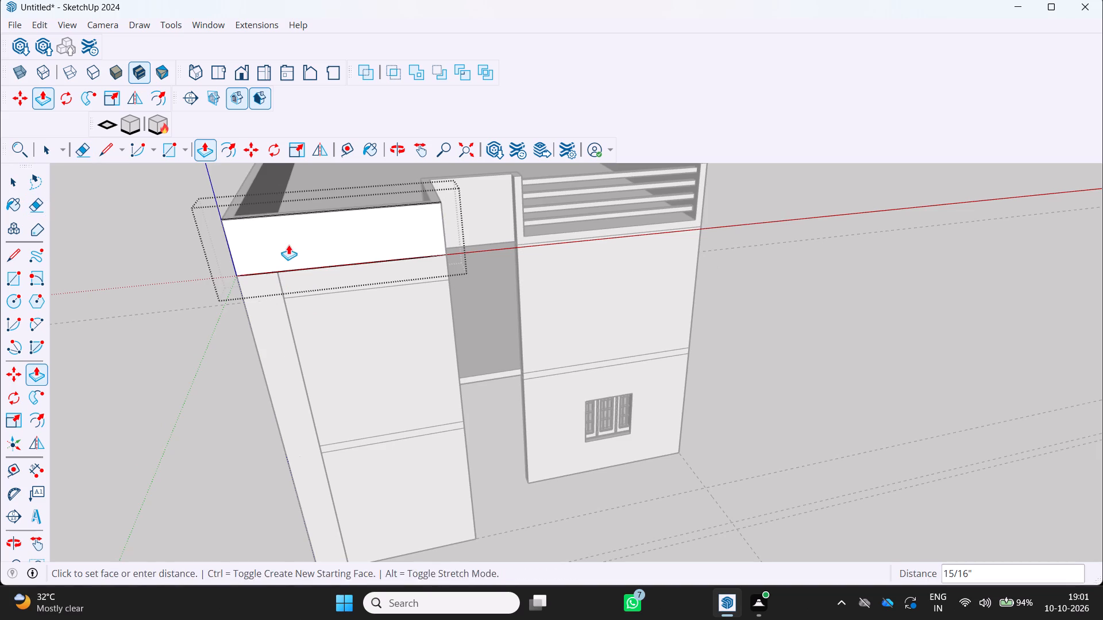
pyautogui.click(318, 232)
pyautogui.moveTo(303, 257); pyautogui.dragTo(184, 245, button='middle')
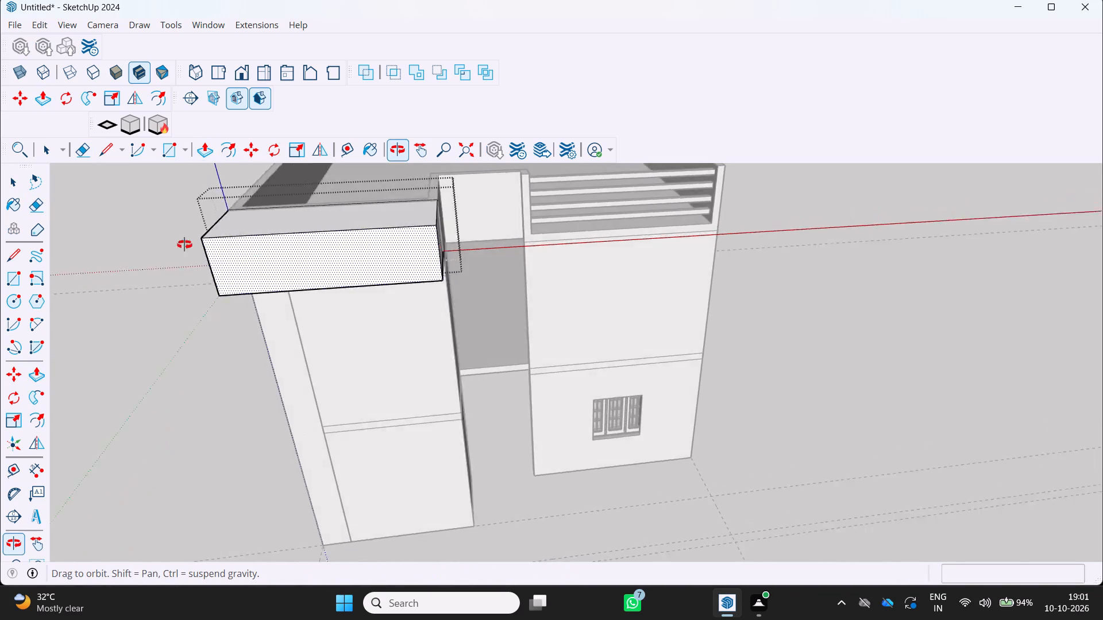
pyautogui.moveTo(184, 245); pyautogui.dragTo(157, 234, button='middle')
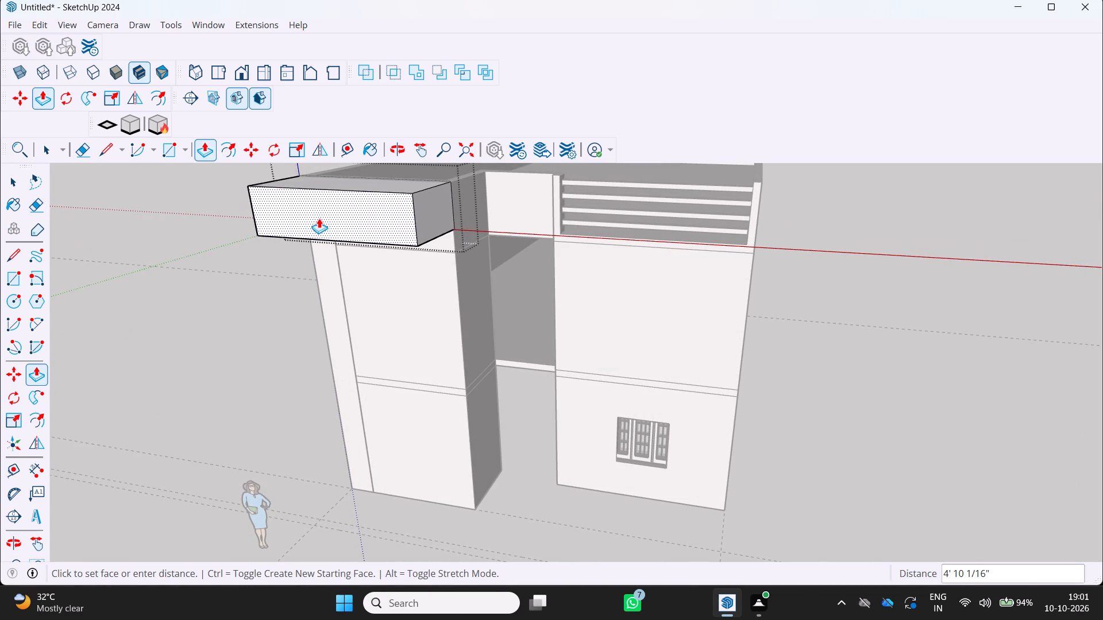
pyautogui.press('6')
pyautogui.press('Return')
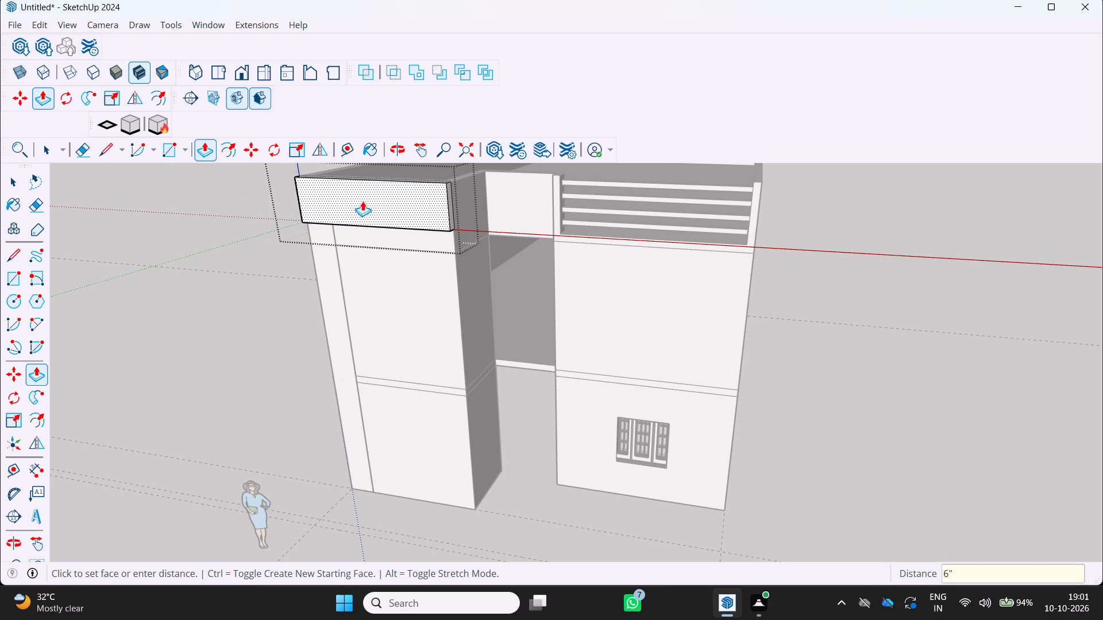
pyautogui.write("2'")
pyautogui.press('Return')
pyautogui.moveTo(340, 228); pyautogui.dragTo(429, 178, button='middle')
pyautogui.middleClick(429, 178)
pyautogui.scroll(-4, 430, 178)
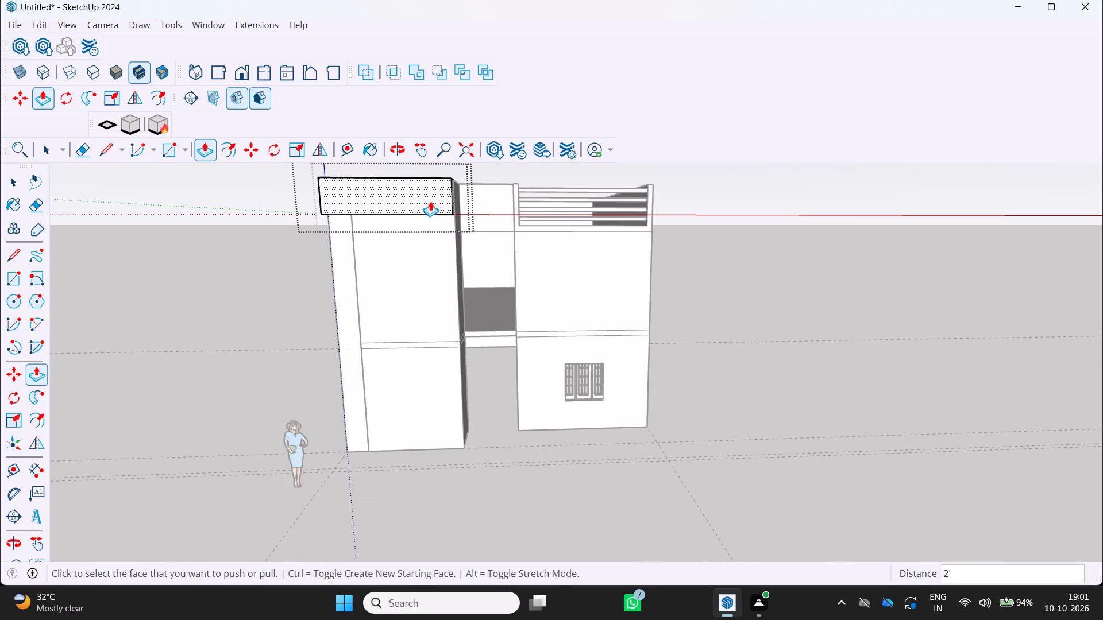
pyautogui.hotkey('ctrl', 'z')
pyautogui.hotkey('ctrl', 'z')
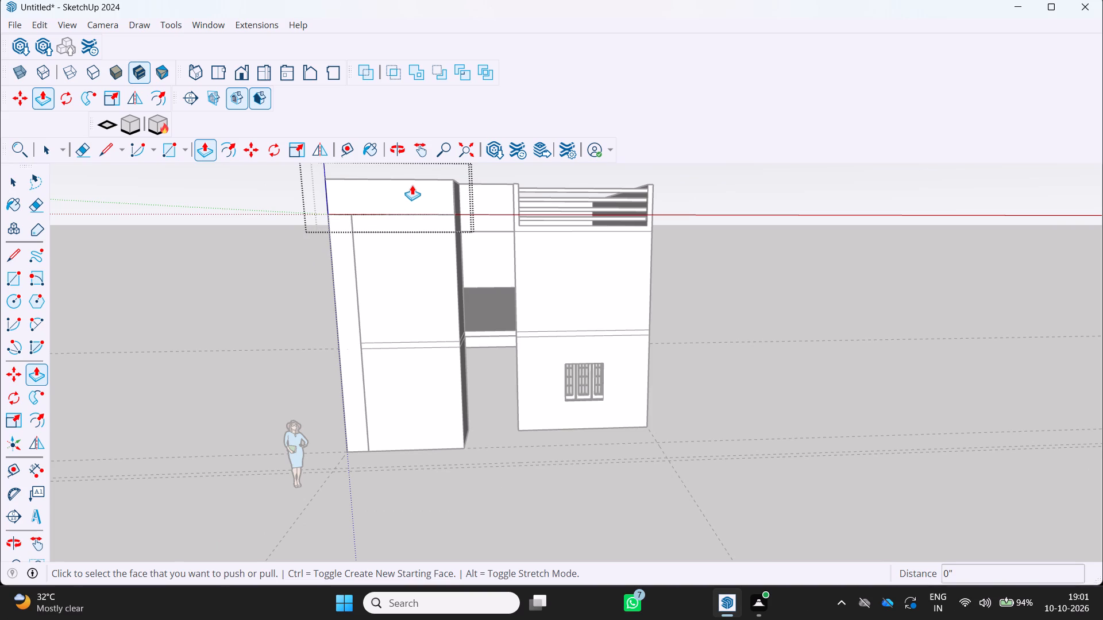
# Extrude the parapet panel's front face outward 2' and close its group.
pyautogui.moveTo(438, 187); pyautogui.dragTo(317, 239, button='middle')
pyautogui.click(398, 199)
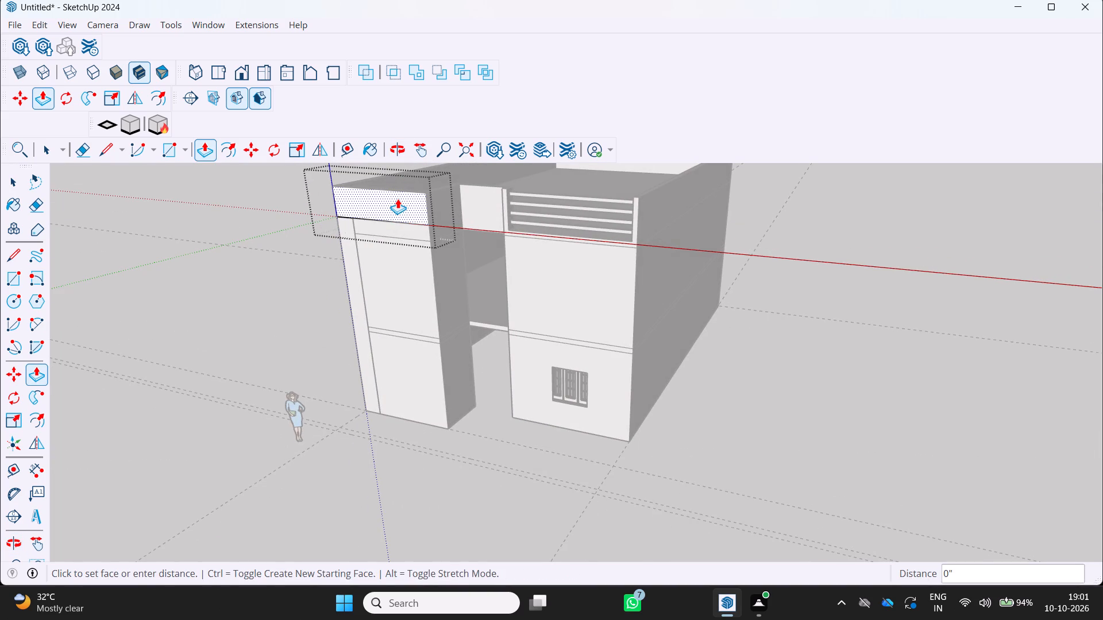
pyautogui.write("2'")
pyautogui.press('Return')
pyautogui.moveTo(349, 195); pyautogui.dragTo(523, 193, button='middle')
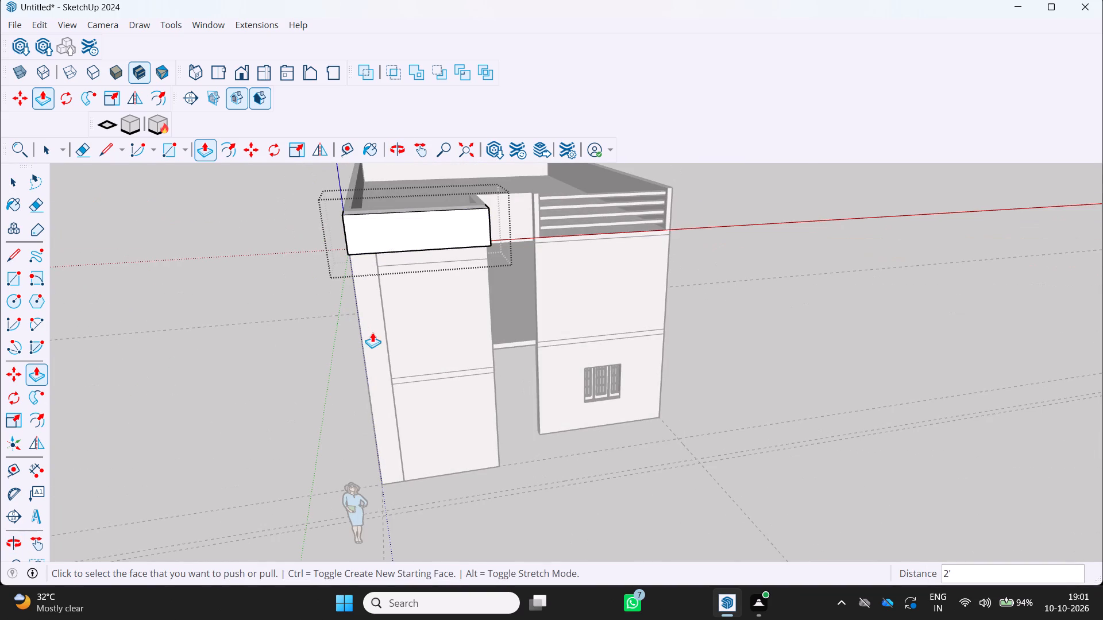
pyautogui.scroll(7, 369, 319)
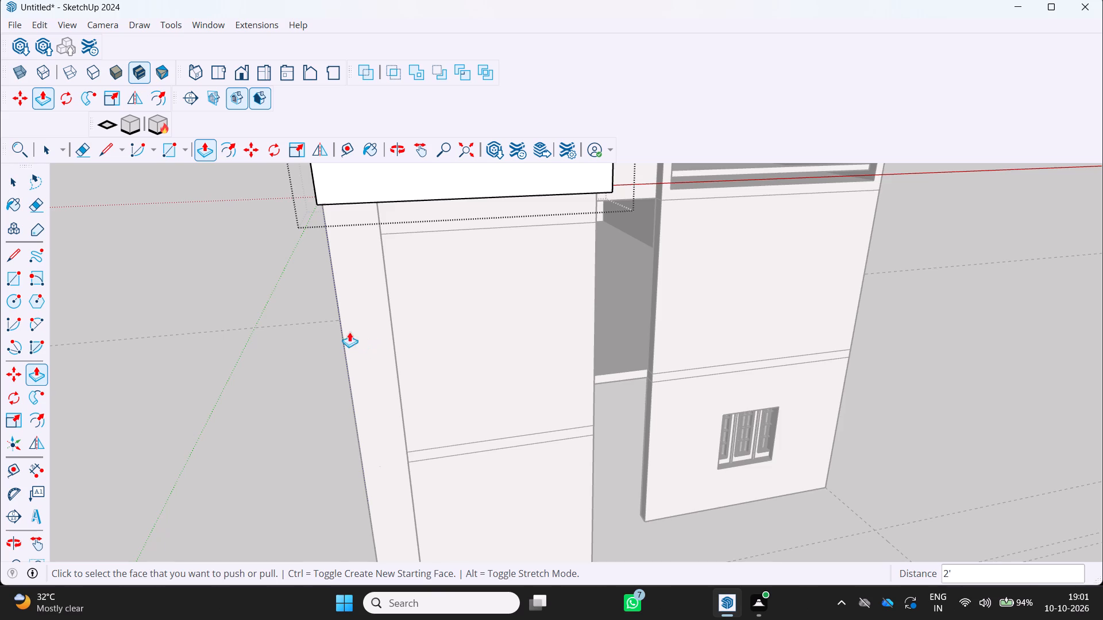
pyautogui.press('space')
pyautogui.click(267, 321)
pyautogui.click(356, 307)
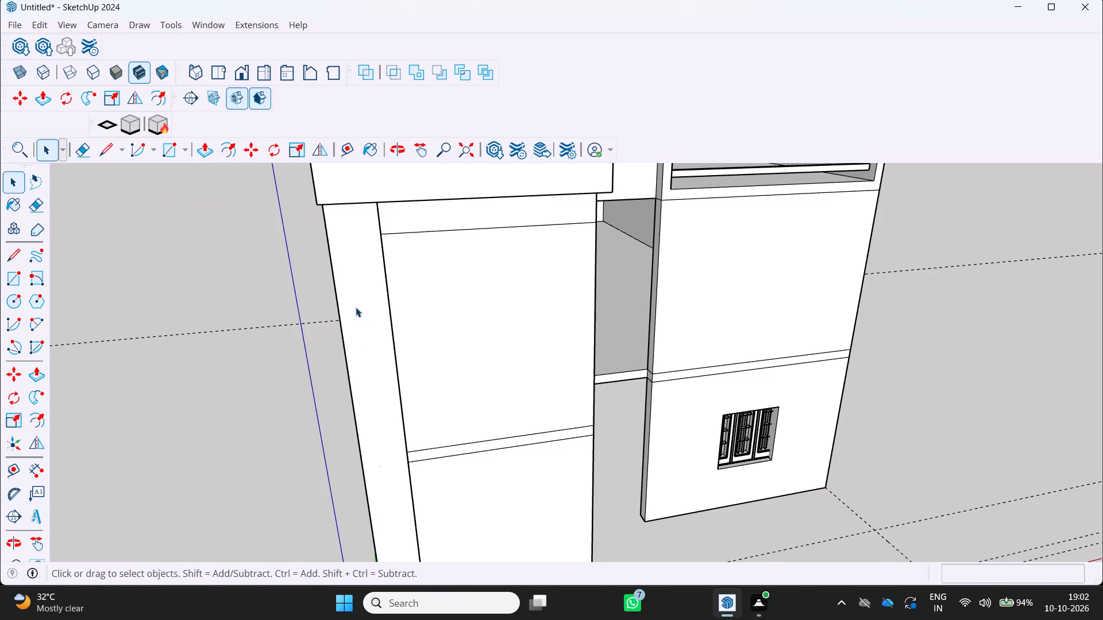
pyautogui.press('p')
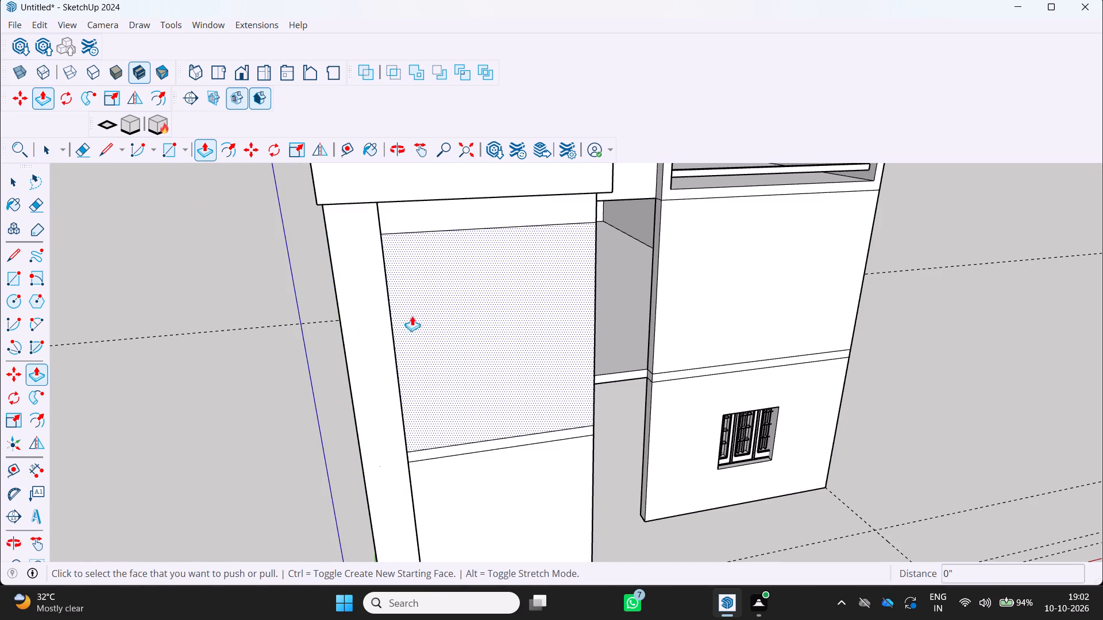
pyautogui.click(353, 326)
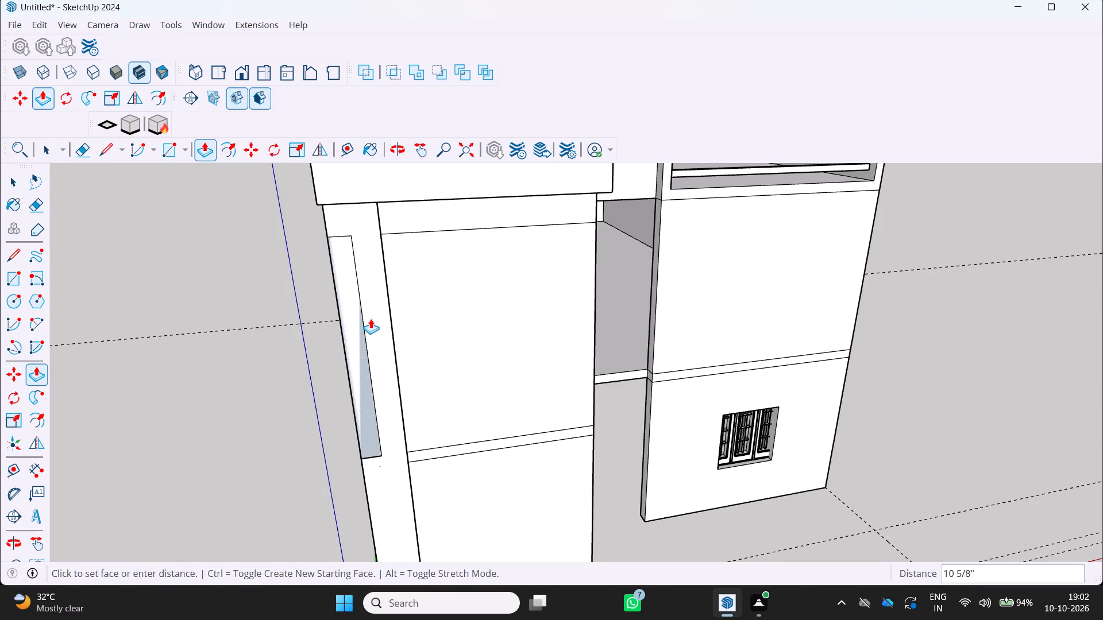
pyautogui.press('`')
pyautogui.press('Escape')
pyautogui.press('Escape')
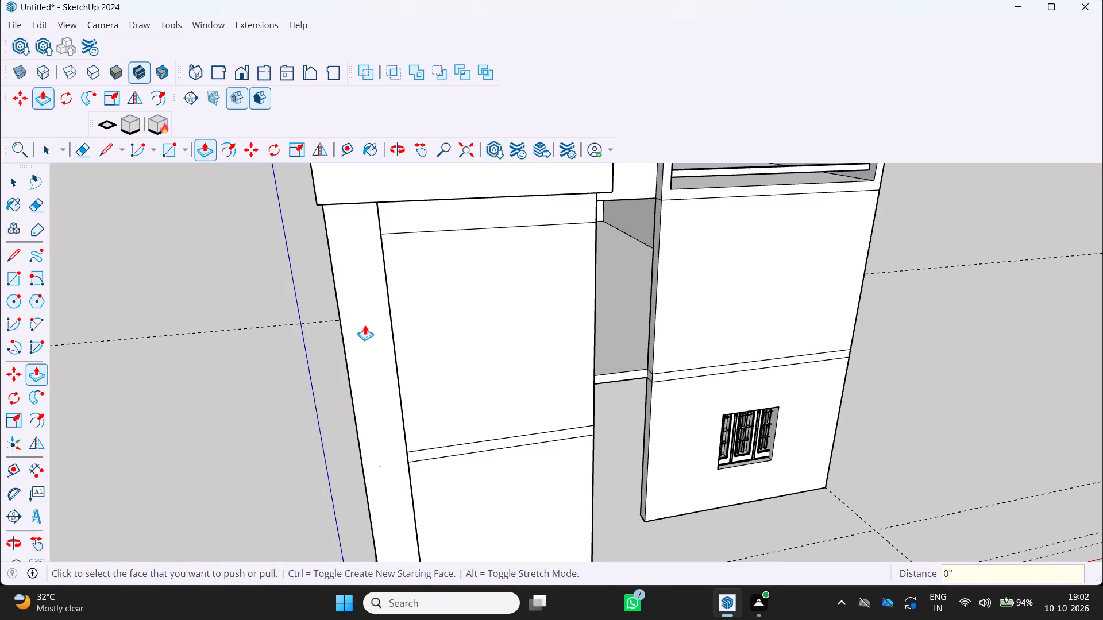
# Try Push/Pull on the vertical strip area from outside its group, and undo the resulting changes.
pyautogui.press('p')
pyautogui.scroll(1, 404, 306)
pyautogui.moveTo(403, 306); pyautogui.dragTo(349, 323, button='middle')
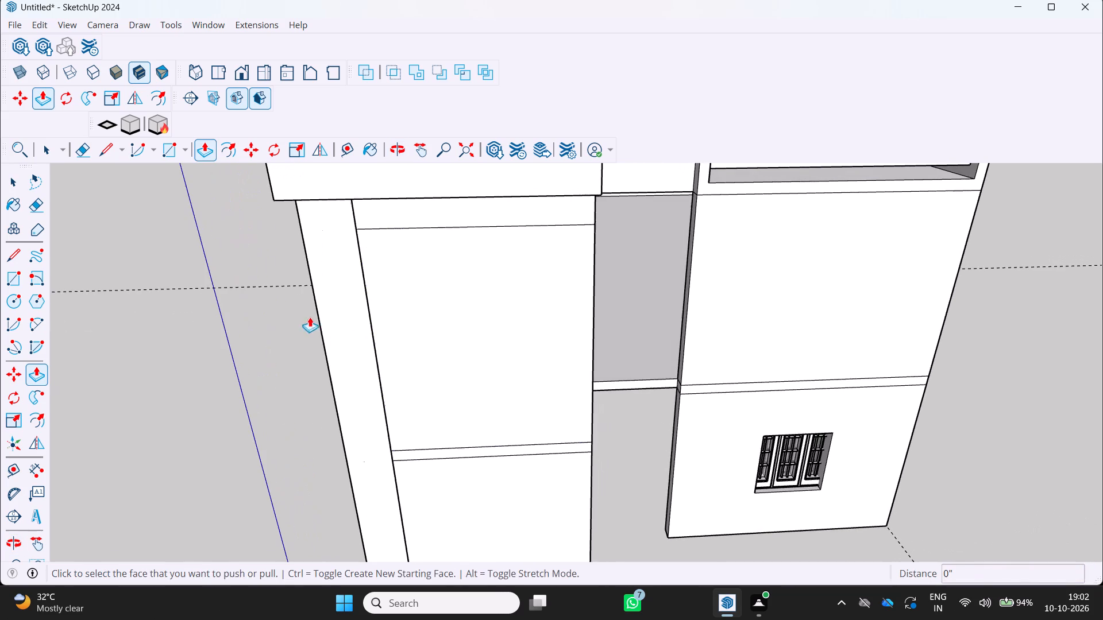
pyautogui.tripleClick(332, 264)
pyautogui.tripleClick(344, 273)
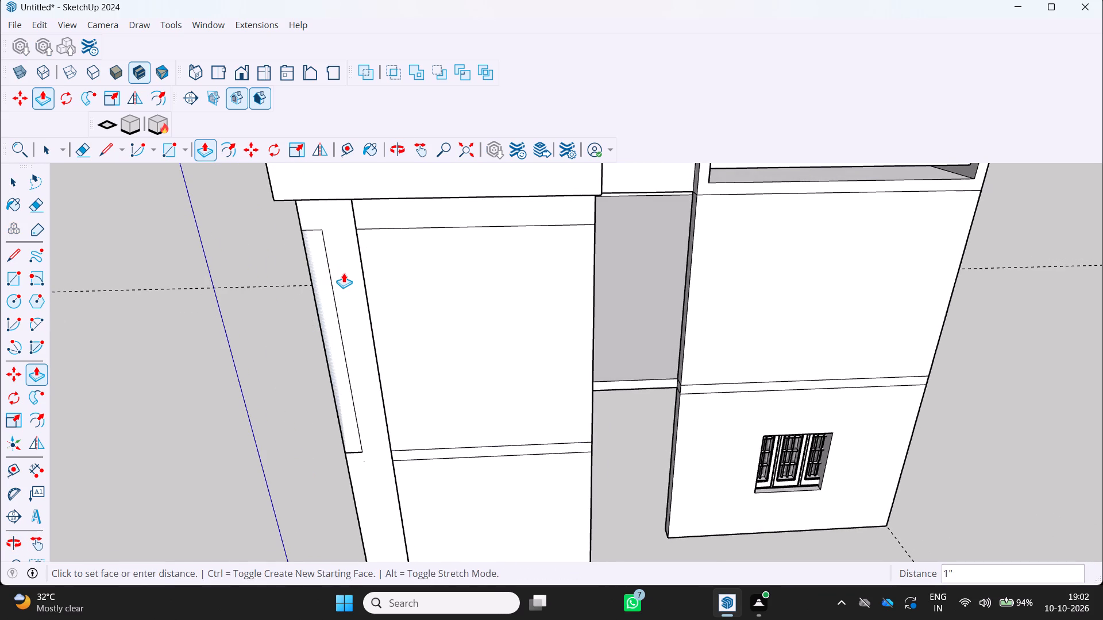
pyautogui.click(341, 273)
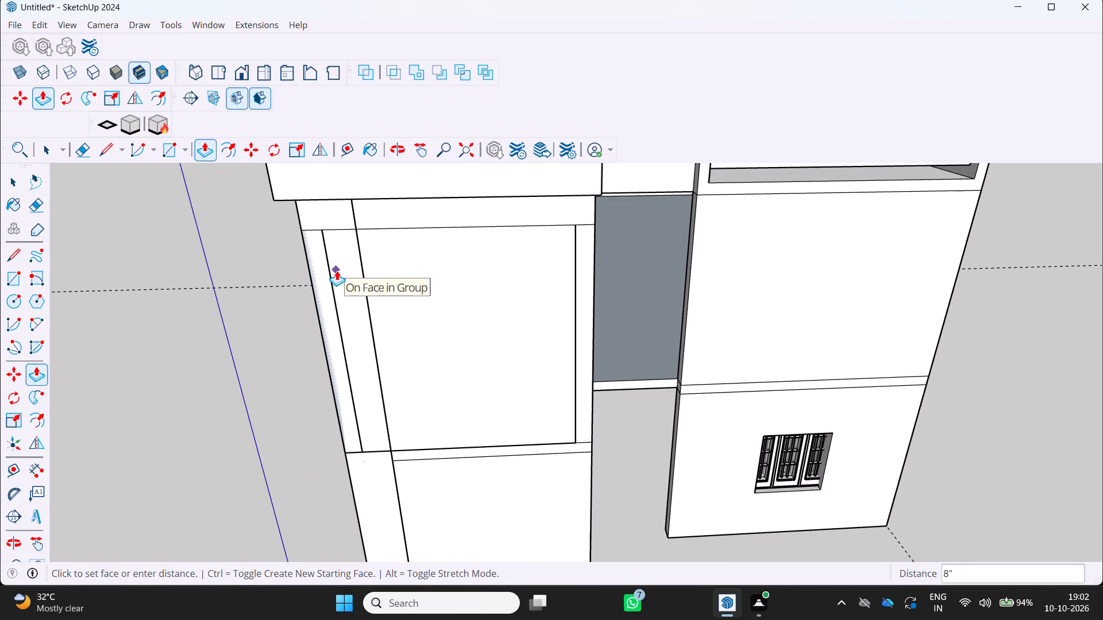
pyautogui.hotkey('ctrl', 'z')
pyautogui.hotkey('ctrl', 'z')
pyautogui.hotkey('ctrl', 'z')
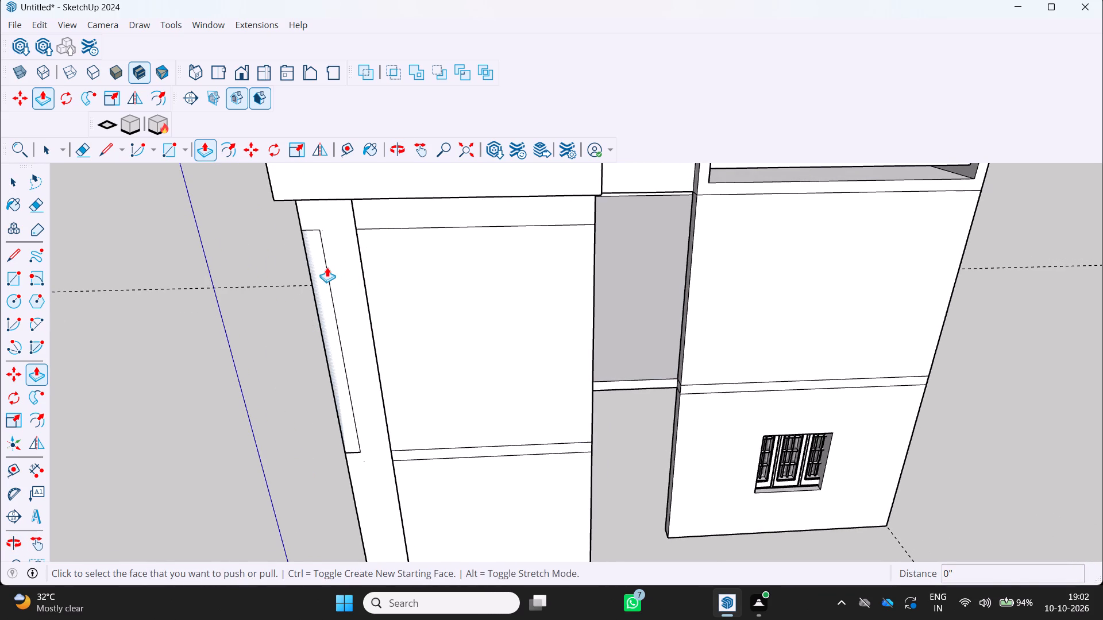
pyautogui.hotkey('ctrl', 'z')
# Open the vertical strip's group, extrude its front face outward 2' beneath the parapet panel, and close the group.
pyautogui.moveTo(315, 263); pyautogui.dragTo(265, 287, button='middle')
pyautogui.scroll(-5, 231, 257)
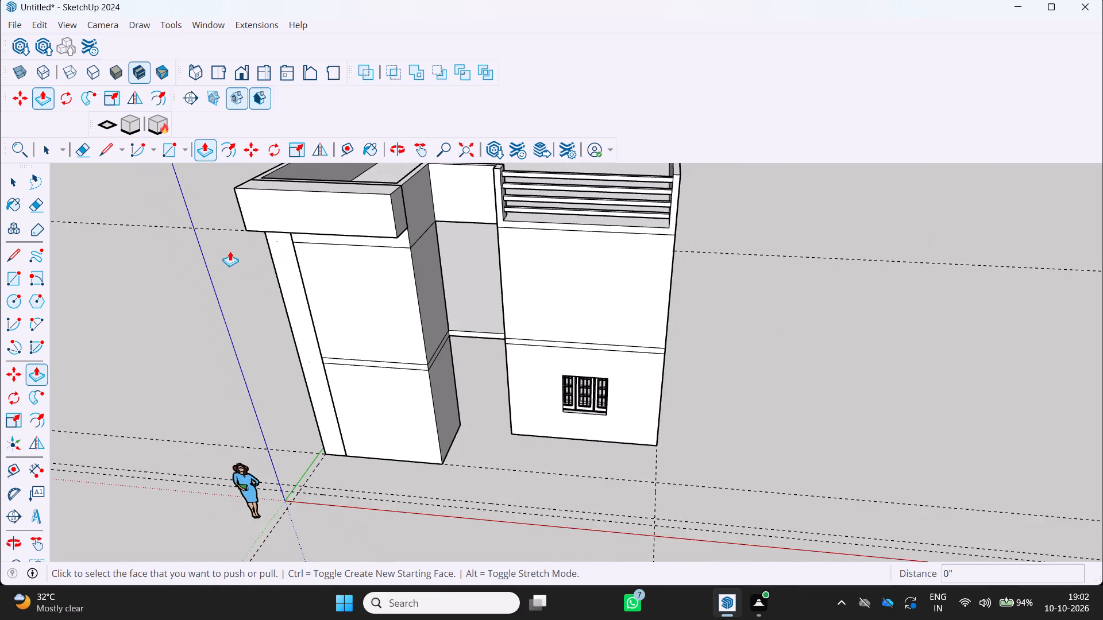
pyautogui.scroll(-2, 230, 251)
pyautogui.moveTo(260, 262); pyautogui.dragTo(356, 364, button='middle')
pyautogui.scroll(1, 292, 437)
pyautogui.moveTo(290, 437); pyautogui.dragTo(268, 277, button='middle')
pyautogui.scroll(1, 268, 276)
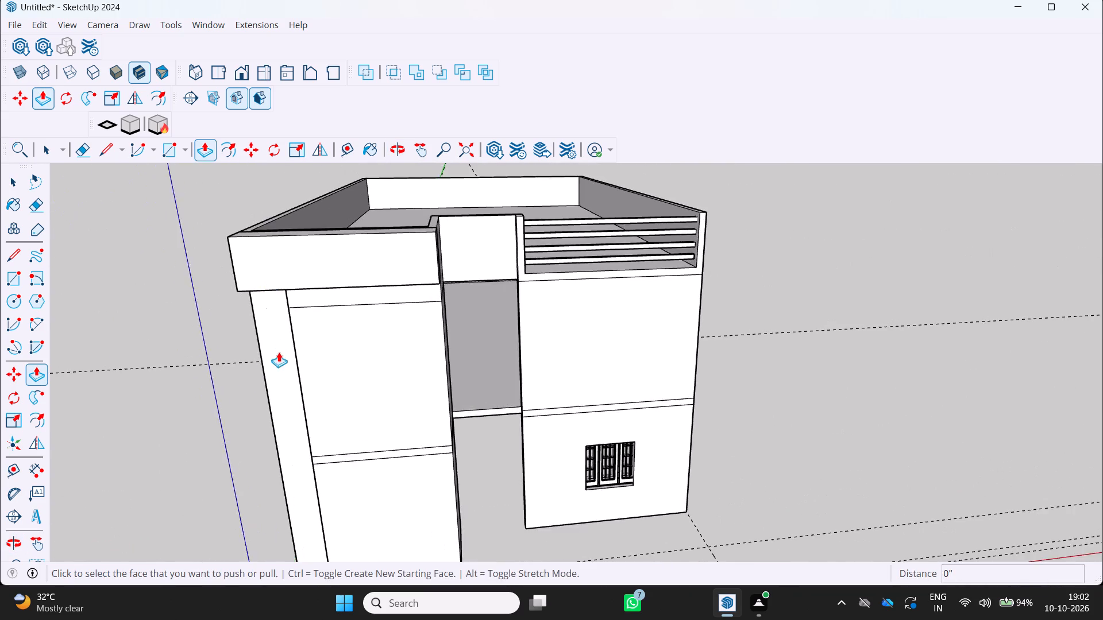
pyautogui.scroll(1, 279, 352)
pyautogui.moveTo(271, 370); pyautogui.dragTo(256, 336, button='middle')
pyautogui.scroll(1, 261, 358)
pyautogui.scroll(-1, 257, 337)
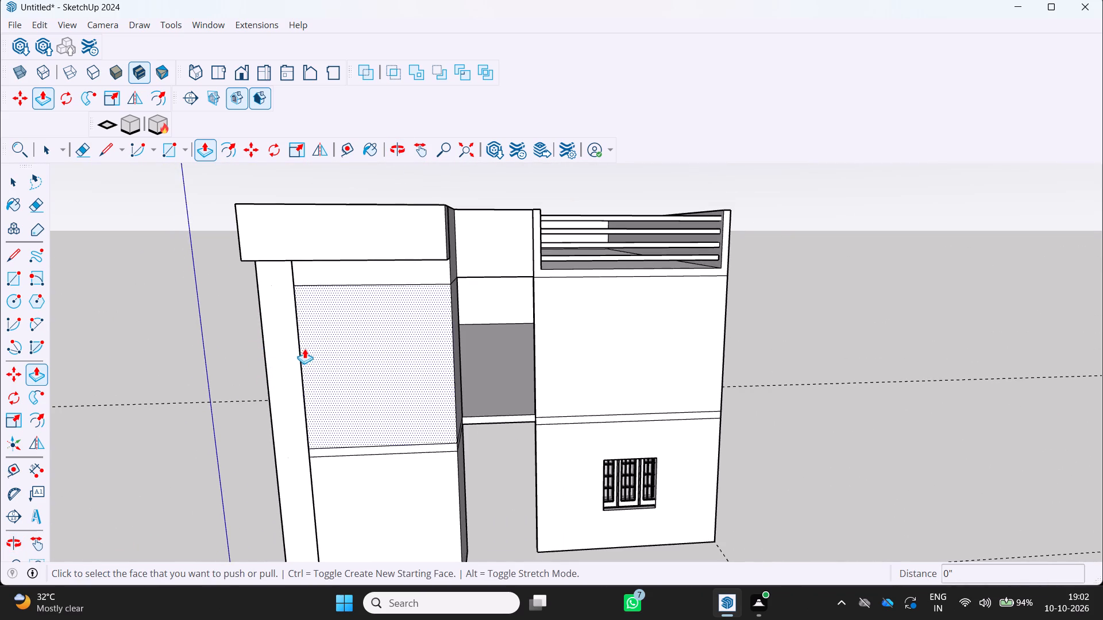
pyautogui.scroll(2, 304, 349)
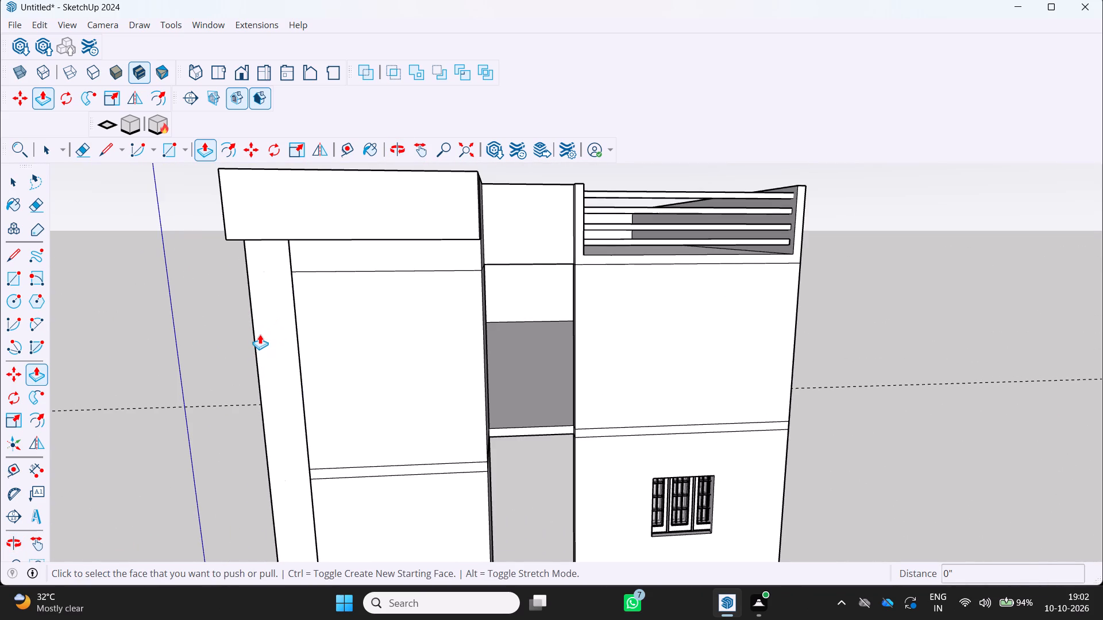
pyautogui.press('space')
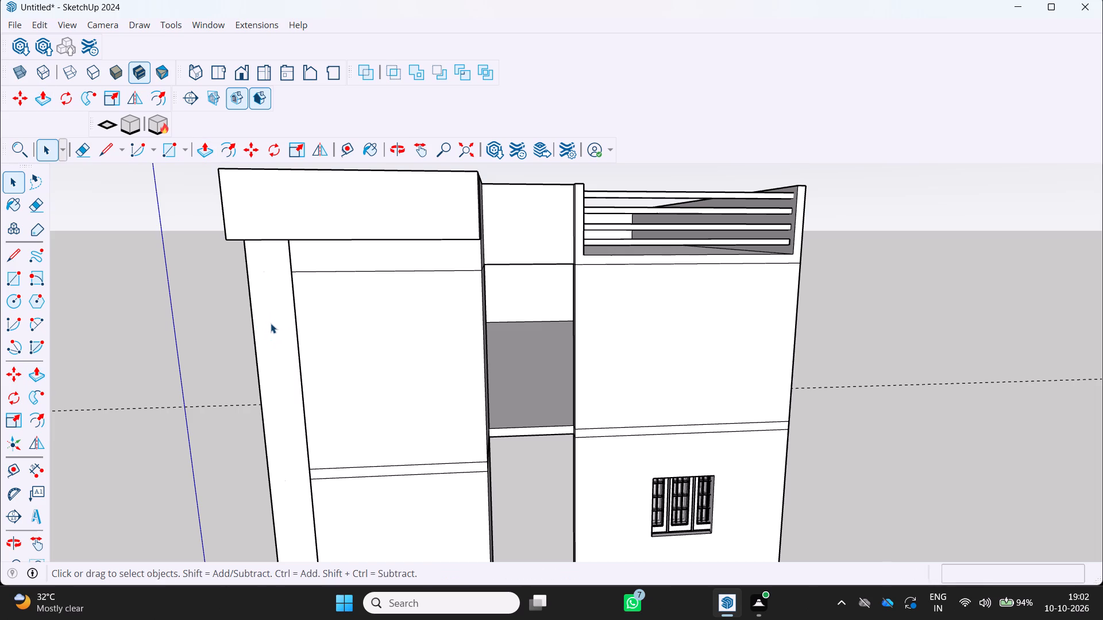
pyautogui.click(273, 327)
pyautogui.click(273, 327)
pyautogui.click(273, 327)
pyautogui.click(273, 327)
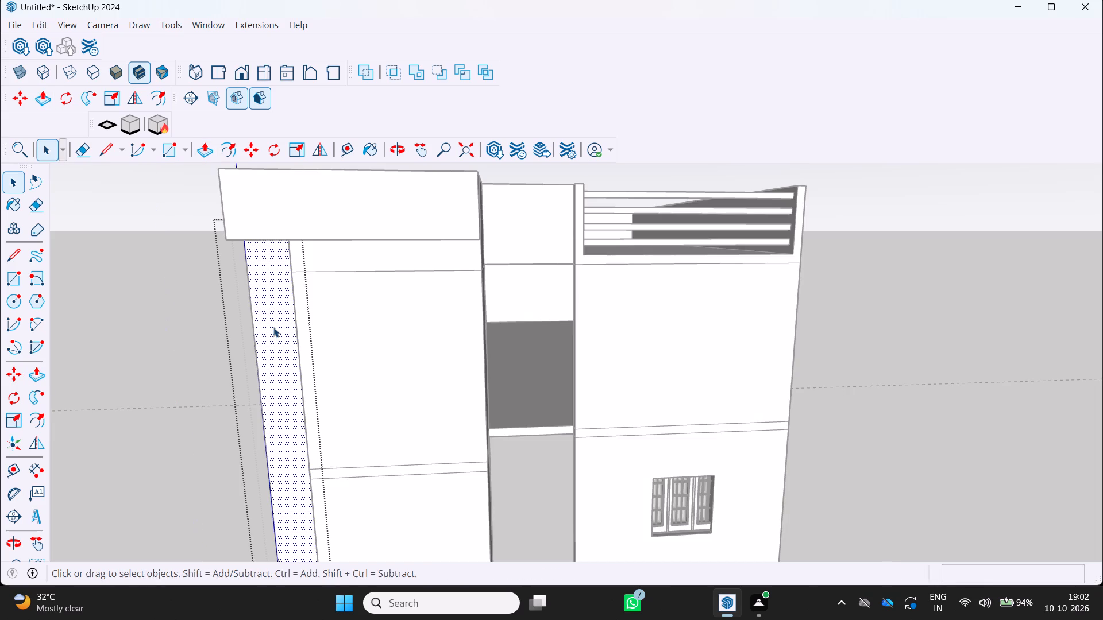
pyautogui.press('p')
pyautogui.click(276, 330)
pyautogui.write("2'")
pyautogui.press('Return')
pyautogui.scroll(-1, 249, 345)
pyautogui.moveTo(248, 346); pyautogui.dragTo(291, 409, button='middle')
pyautogui.scroll(-1, 291, 409)
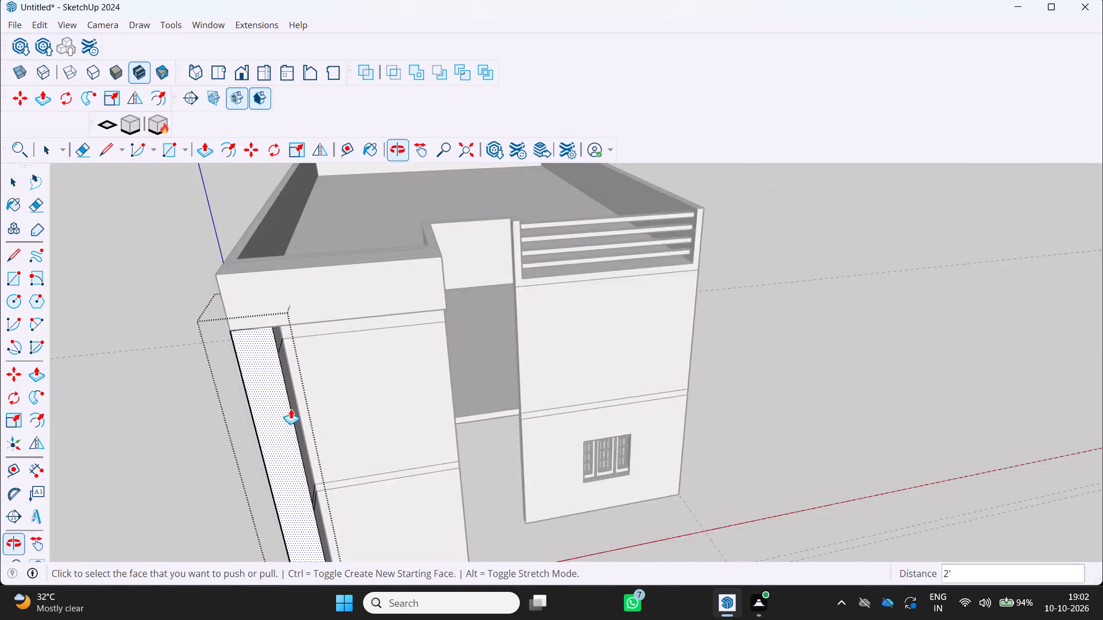
pyautogui.scroll(-3, 291, 409)
pyautogui.moveTo(260, 379); pyautogui.dragTo(235, 359, button='middle')
pyautogui.scroll(-3, 232, 355)
pyautogui.scroll(11, 248, 300)
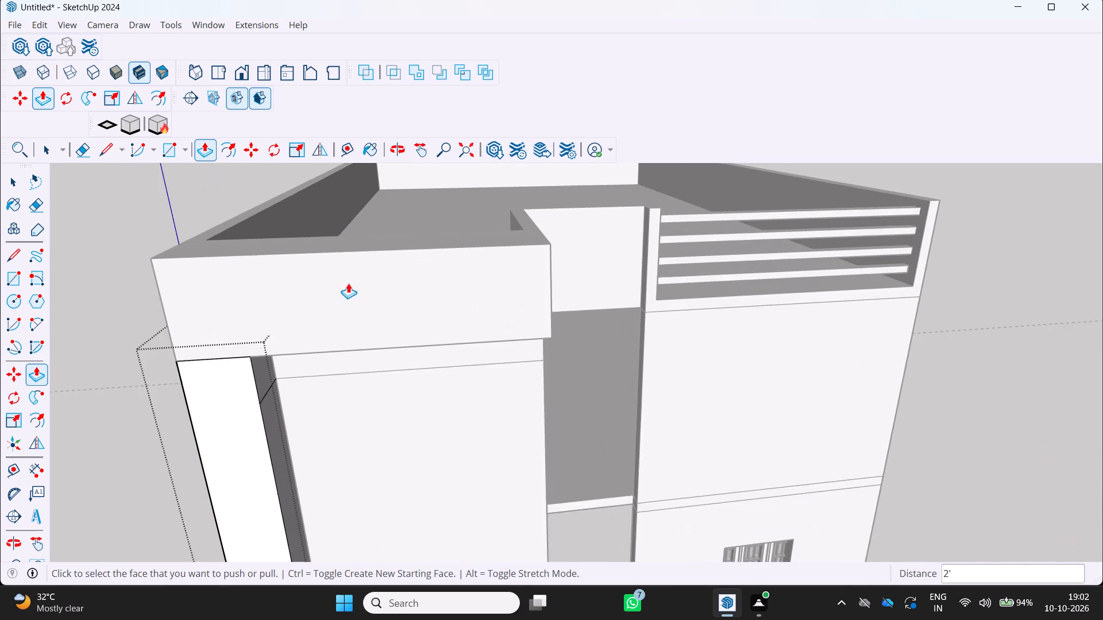
pyautogui.scroll(12, 160, 296)
pyautogui.scroll(-11, 213, 356)
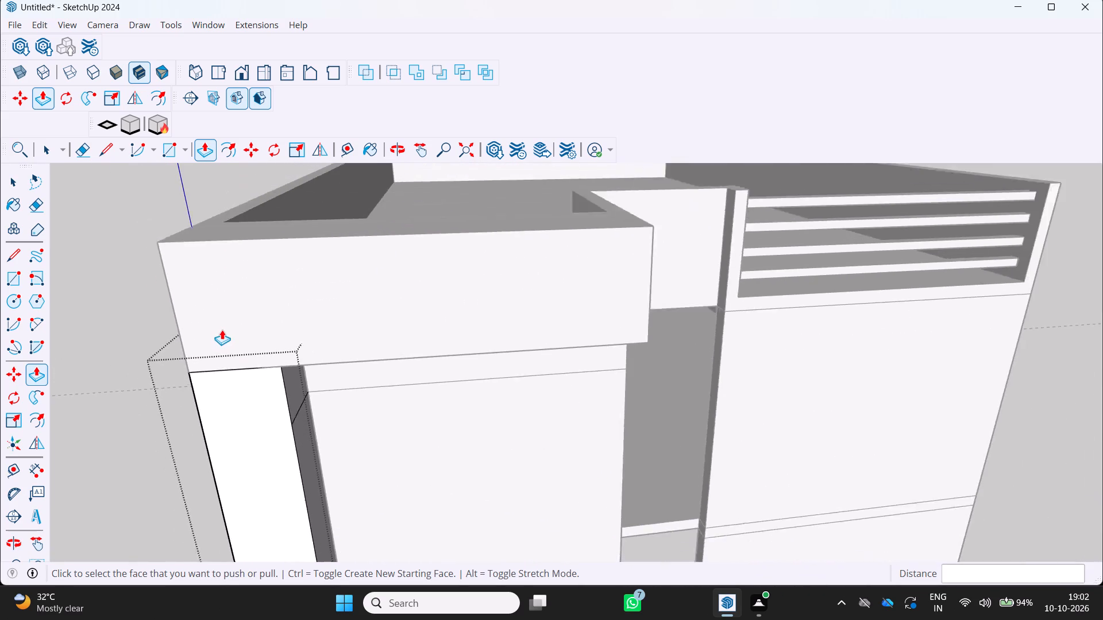
pyautogui.scroll(-9, 222, 330)
pyautogui.press('space')
pyautogui.moveTo(119, 389); pyautogui.dragTo(122, 396)
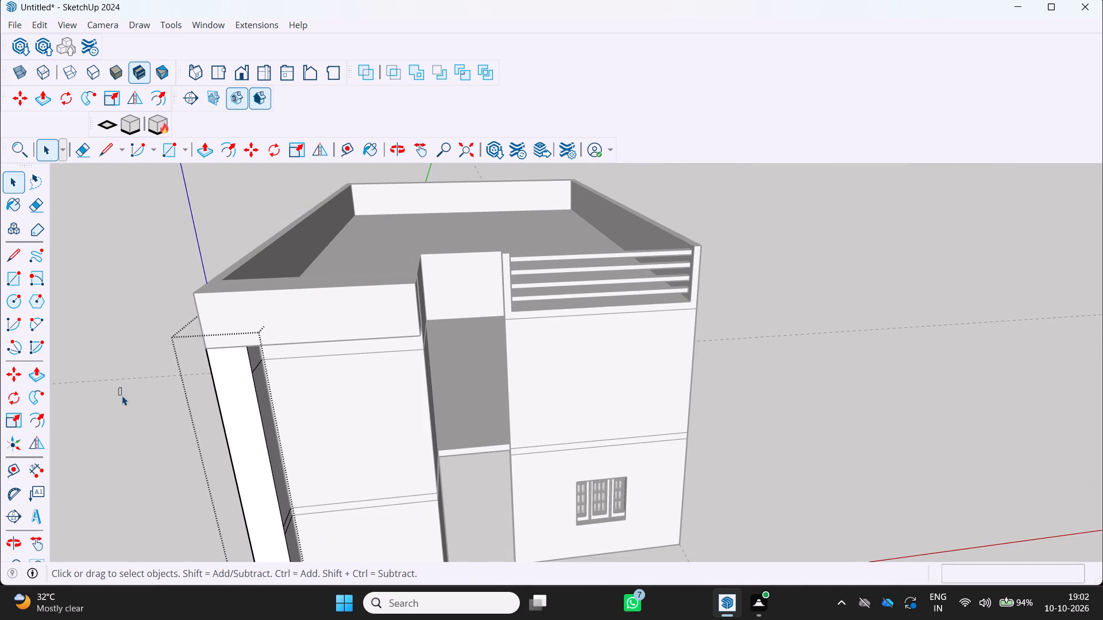
pyautogui.moveTo(183, 505); pyautogui.dragTo(177, 502)
pyautogui.click(169, 495)
# Examine the projecting parapet panel and vertical strip on the front façade from several angles.
pyautogui.moveTo(191, 461); pyautogui.dragTo(180, 448, button='middle')
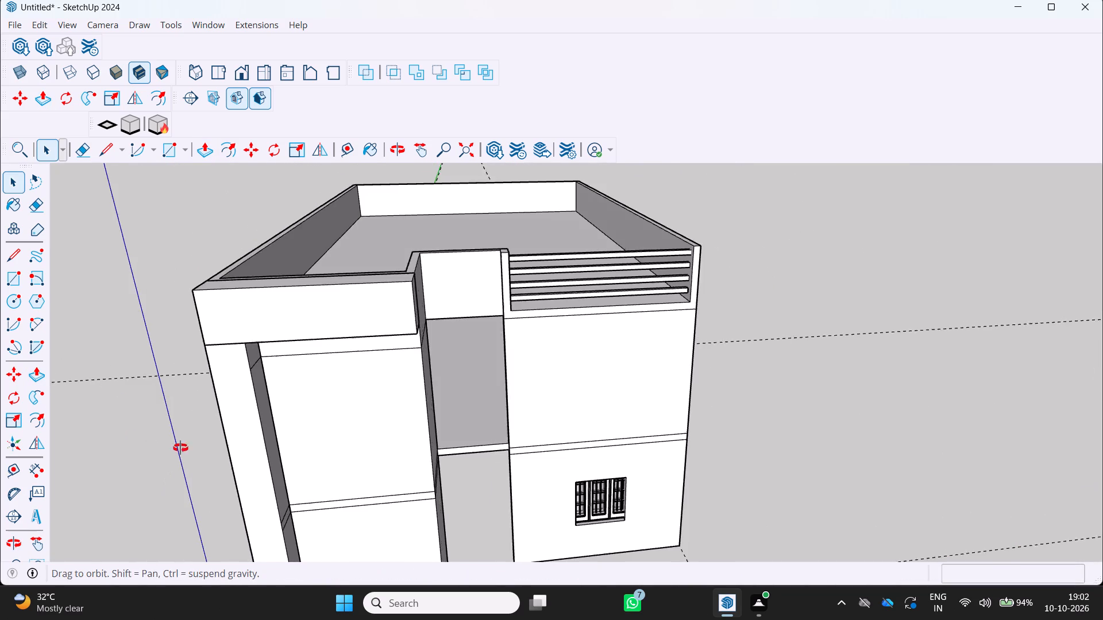
pyautogui.moveTo(180, 448); pyautogui.dragTo(168, 398, button='middle')
pyautogui.middleClick(168, 398)
pyautogui.scroll(-5, 168, 398)
pyautogui.moveTo(211, 420); pyautogui.dragTo(295, 405, button='middle')
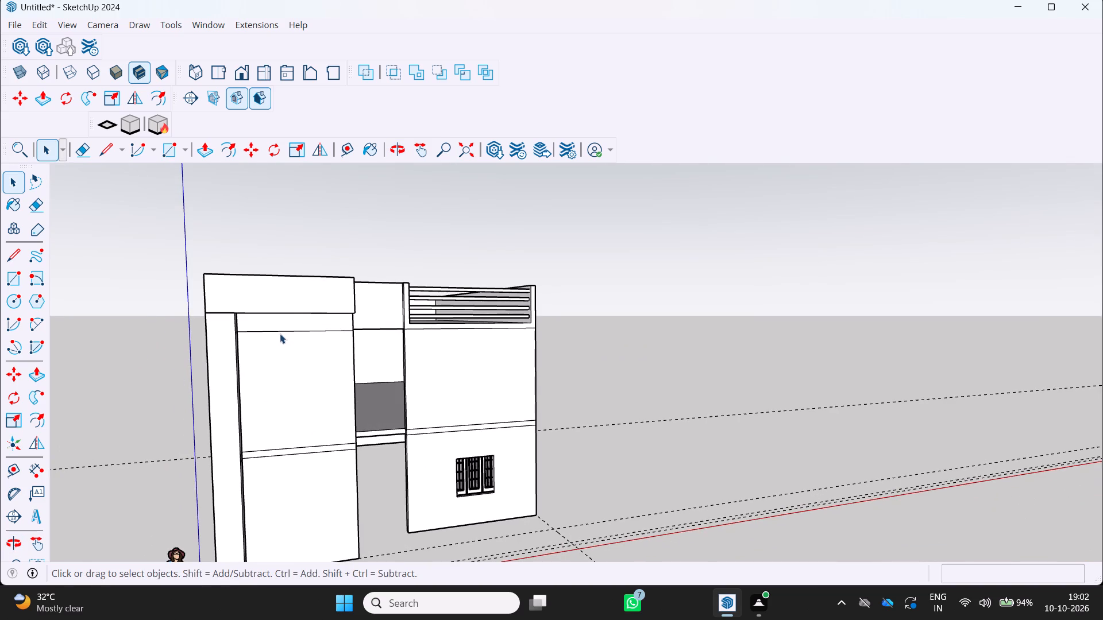
pyautogui.scroll(-3, 280, 334)
pyautogui.moveTo(272, 335); pyautogui.dragTo(98, 369, button='middle')
pyautogui.scroll(2, 302, 464)
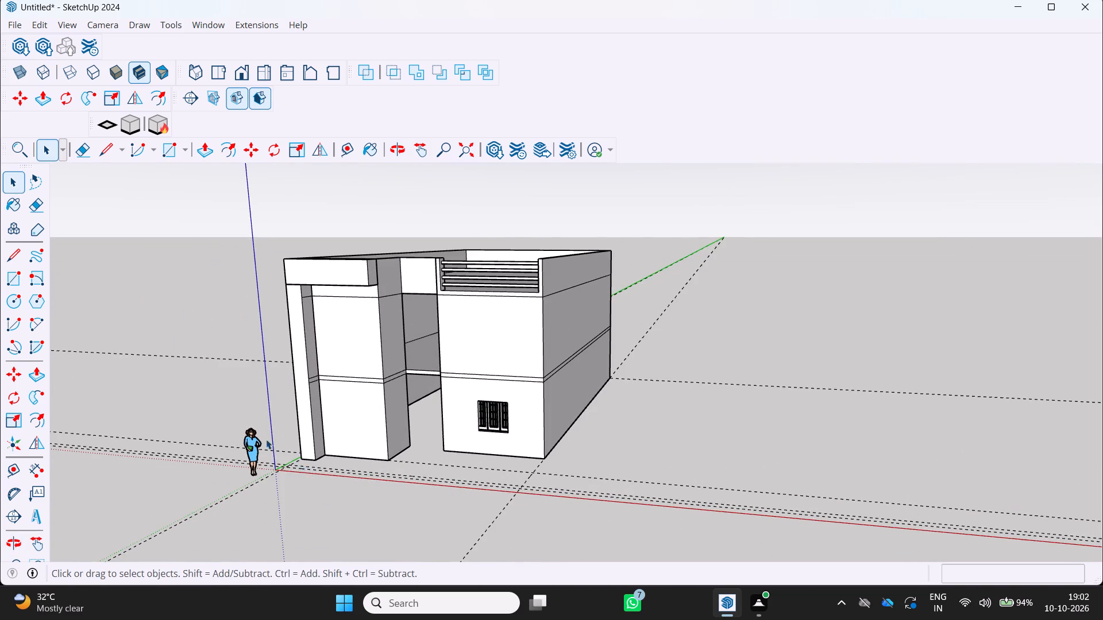
pyautogui.scroll(2, 265, 438)
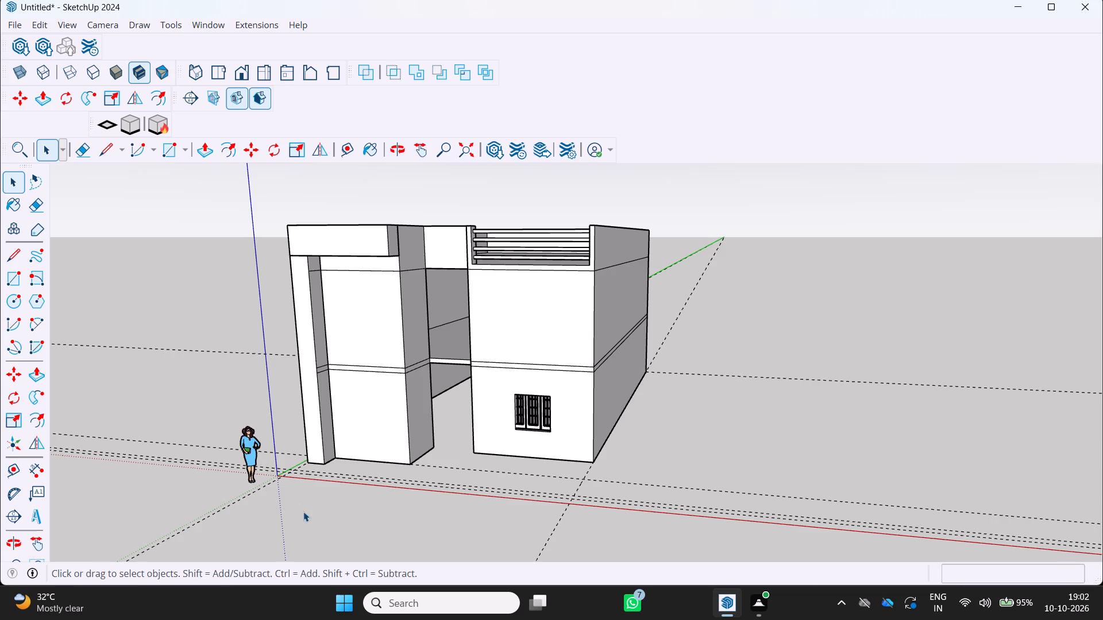
# Examine the base of the front façade around the projecting vertical strip.
pyautogui.moveTo(306, 507); pyautogui.dragTo(345, 551, button='middle')
pyautogui.scroll(8, 304, 505)
pyautogui.moveTo(319, 501); pyautogui.dragTo(341, 513, button='middle')
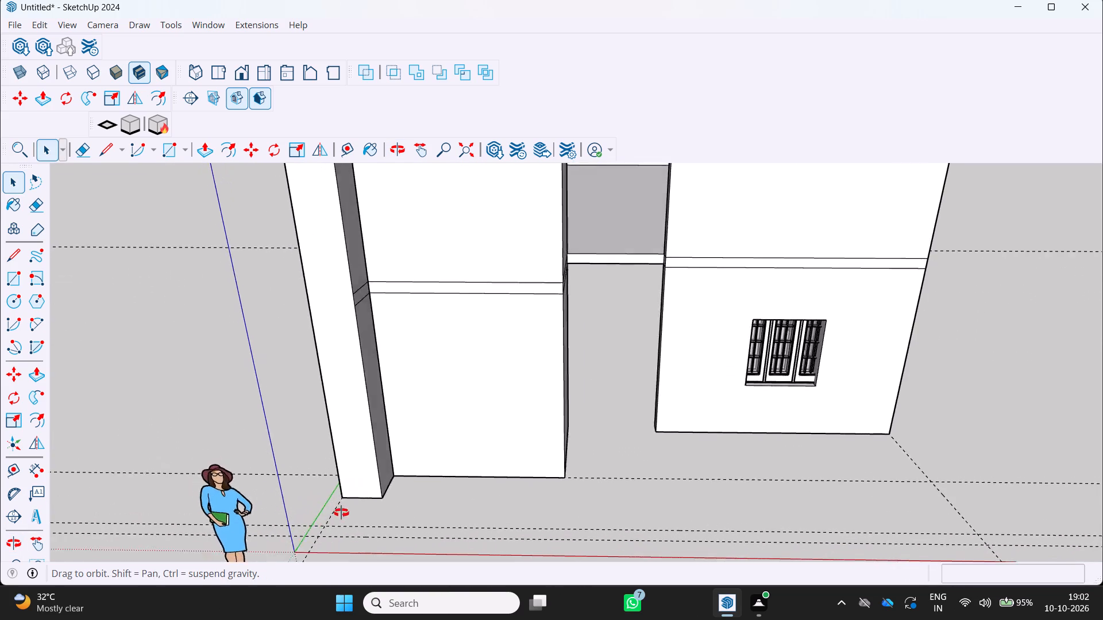
pyautogui.moveTo(341, 513); pyautogui.dragTo(400, 533, button='middle')
pyautogui.scroll(-6, 422, 538)
pyautogui.moveTo(386, 517); pyautogui.dragTo(331, 472, button='middle')
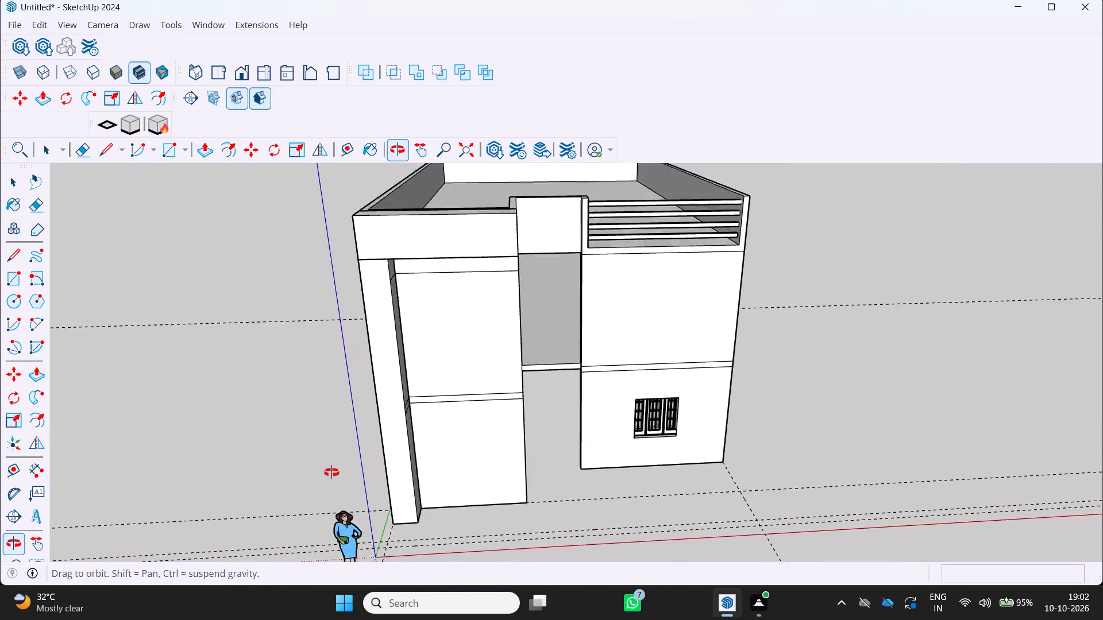
pyautogui.moveTo(331, 472); pyautogui.dragTo(317, 458, button='middle')
pyautogui.scroll(-3, 318, 457)
pyautogui.scroll(1, 352, 485)
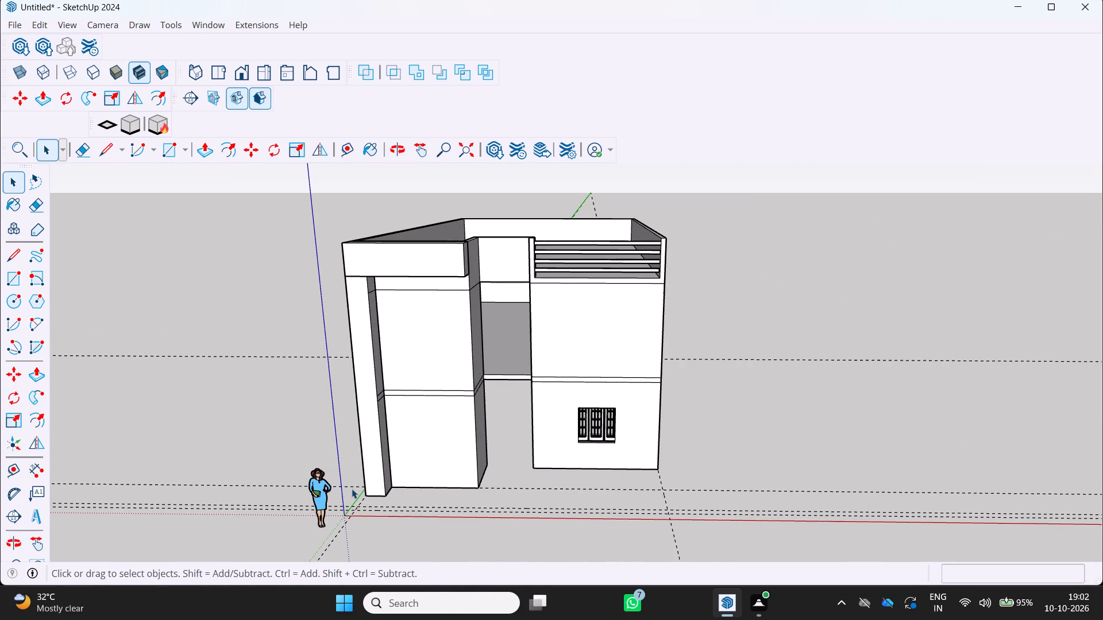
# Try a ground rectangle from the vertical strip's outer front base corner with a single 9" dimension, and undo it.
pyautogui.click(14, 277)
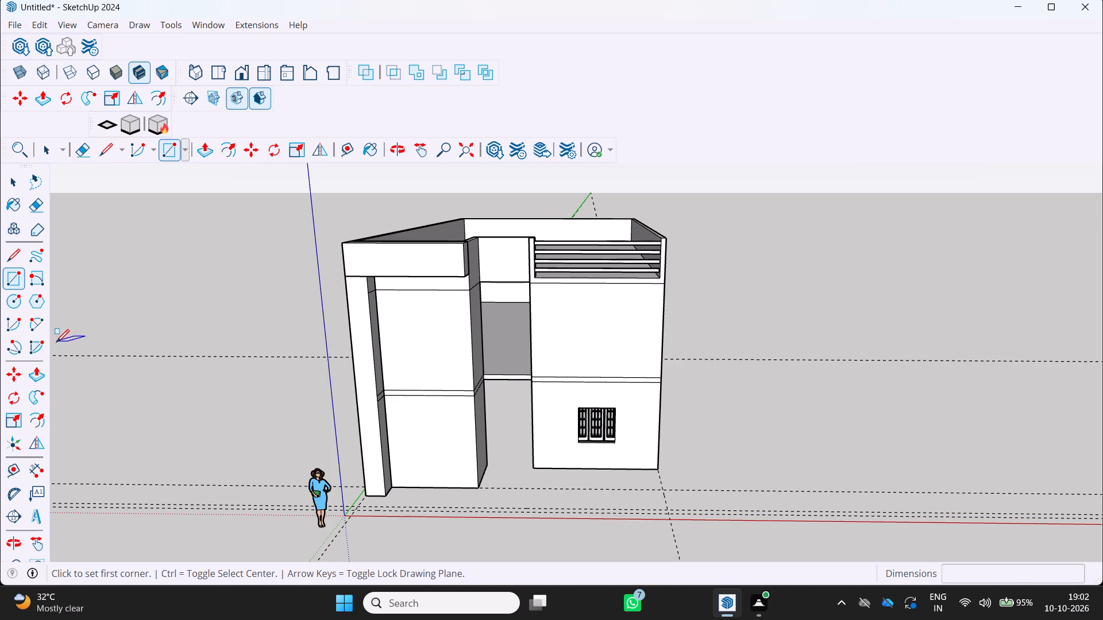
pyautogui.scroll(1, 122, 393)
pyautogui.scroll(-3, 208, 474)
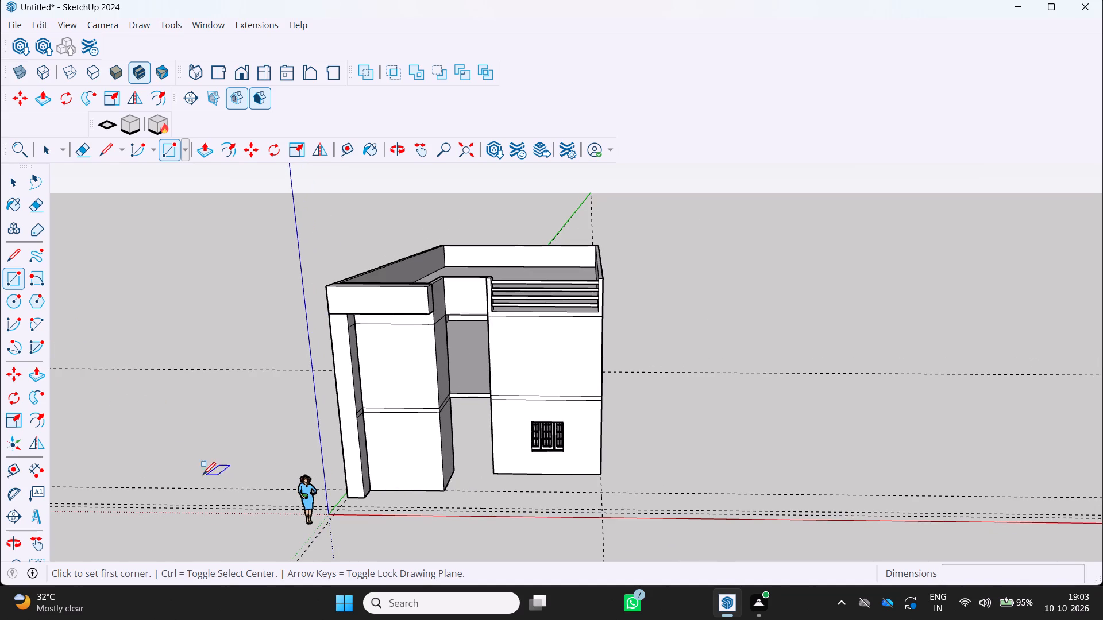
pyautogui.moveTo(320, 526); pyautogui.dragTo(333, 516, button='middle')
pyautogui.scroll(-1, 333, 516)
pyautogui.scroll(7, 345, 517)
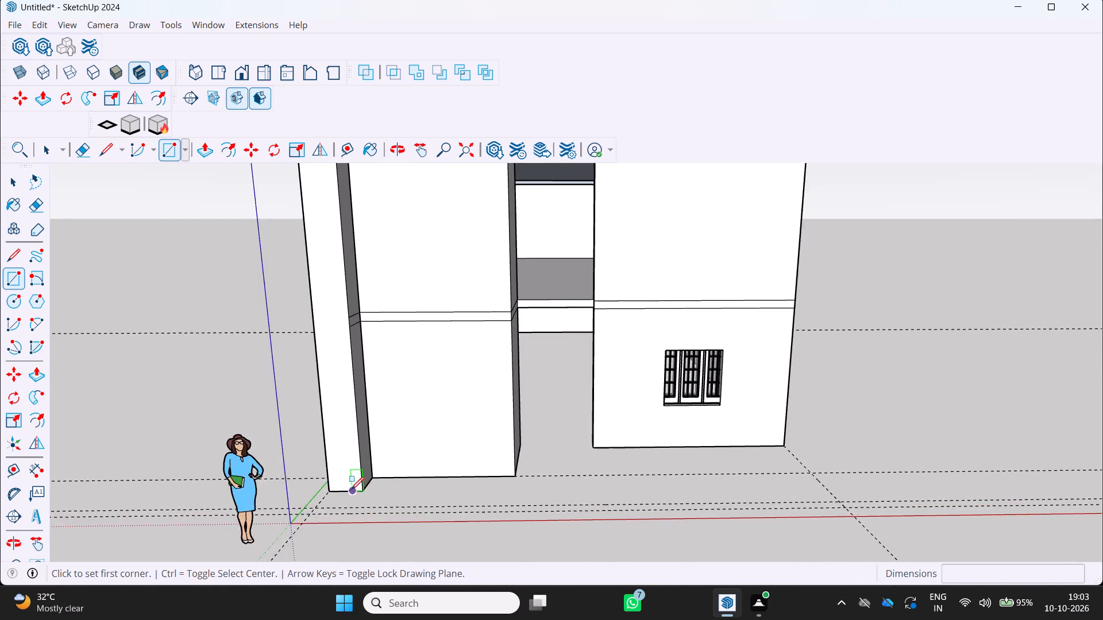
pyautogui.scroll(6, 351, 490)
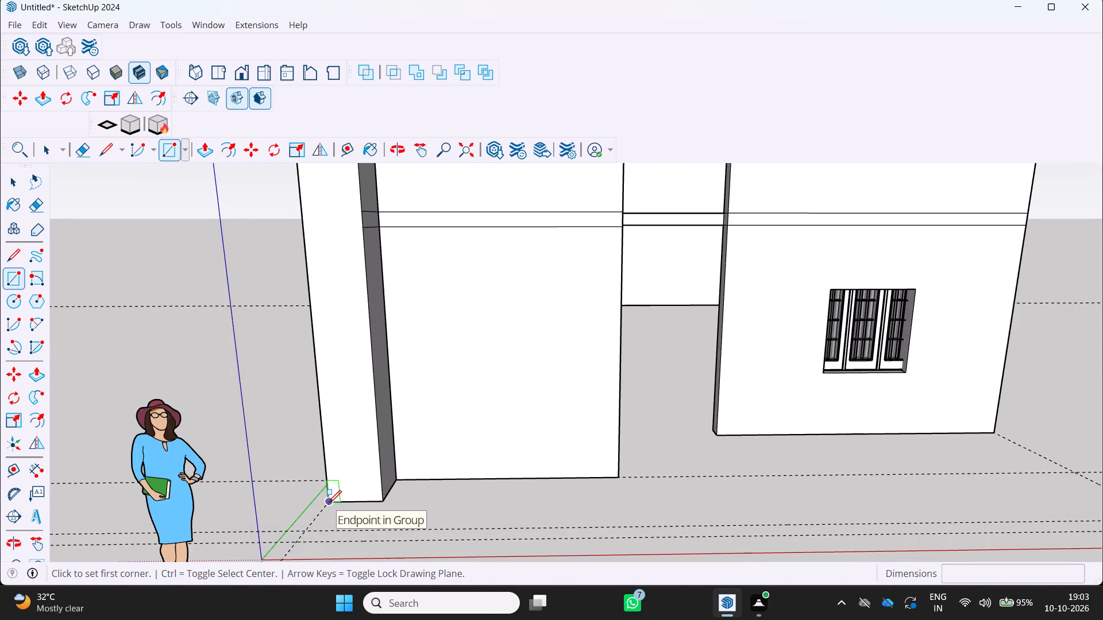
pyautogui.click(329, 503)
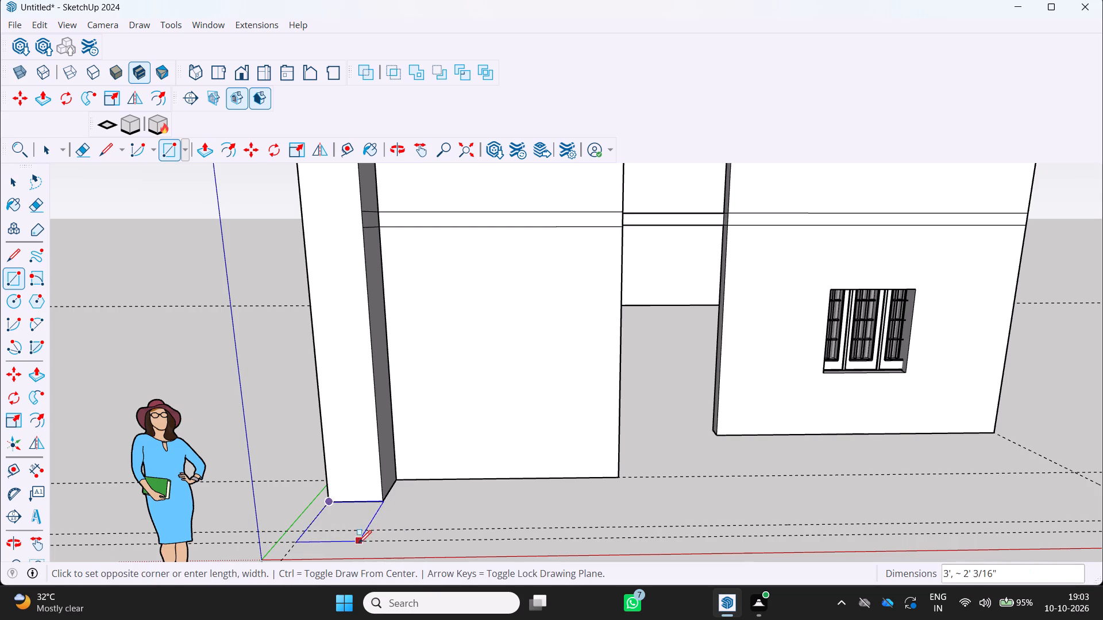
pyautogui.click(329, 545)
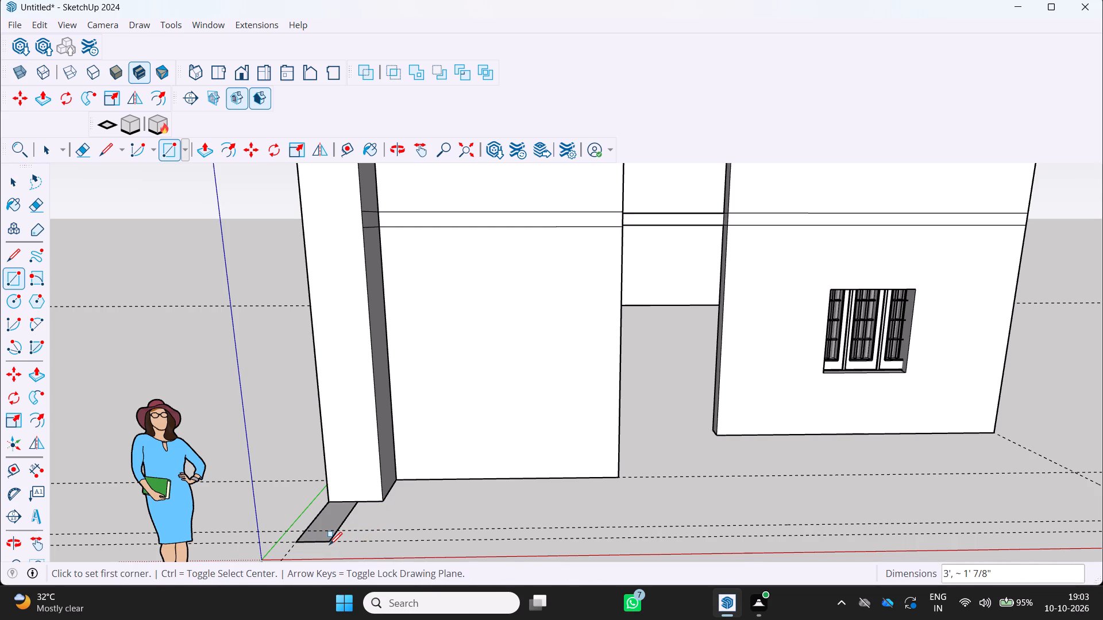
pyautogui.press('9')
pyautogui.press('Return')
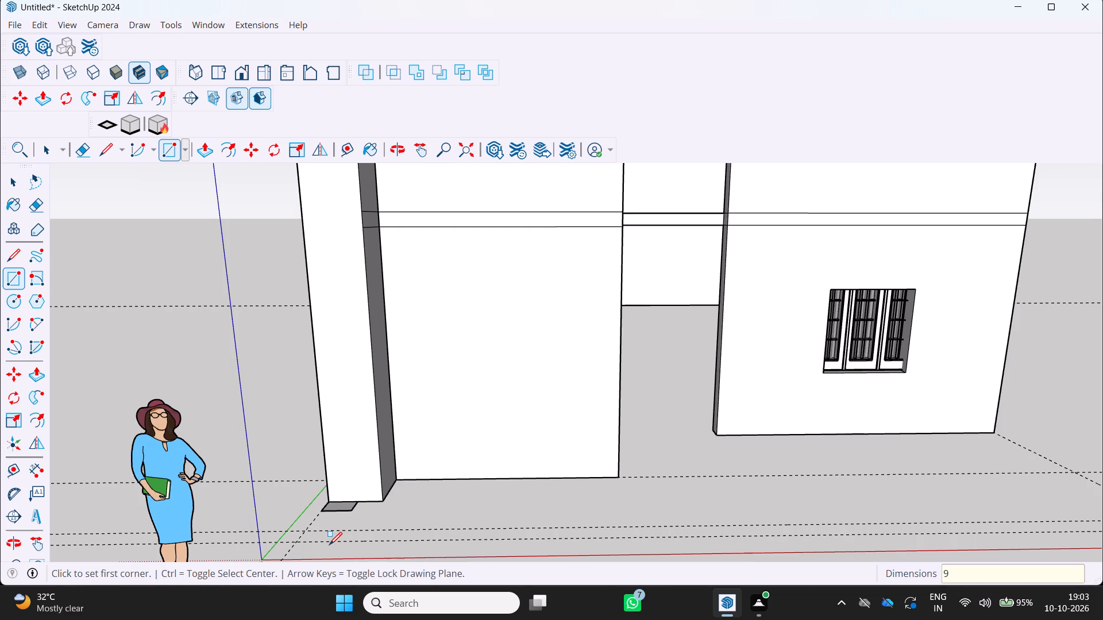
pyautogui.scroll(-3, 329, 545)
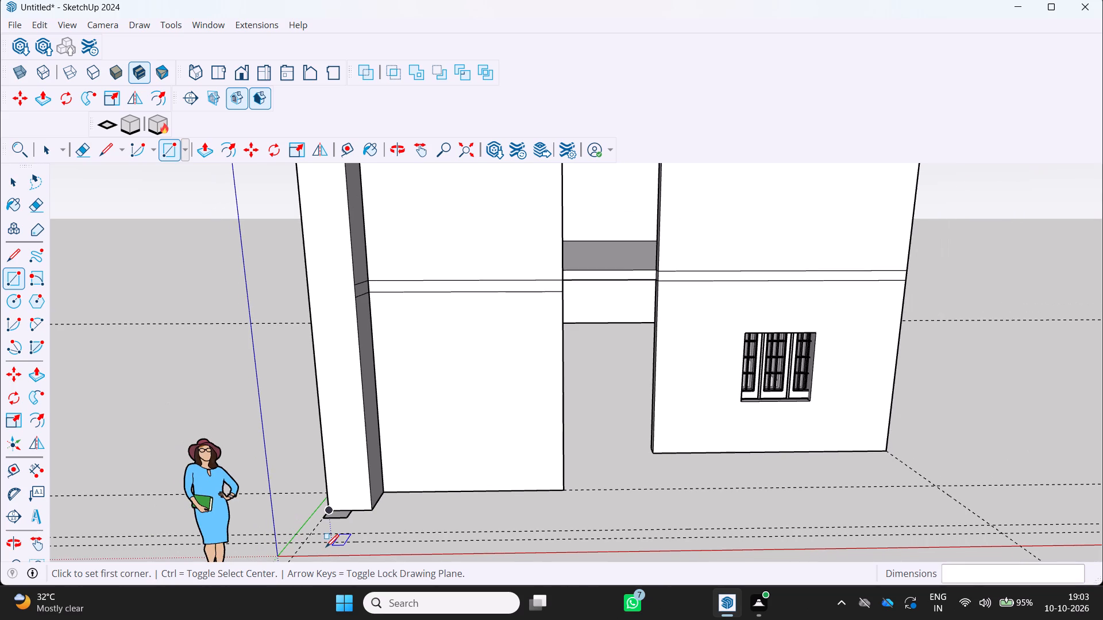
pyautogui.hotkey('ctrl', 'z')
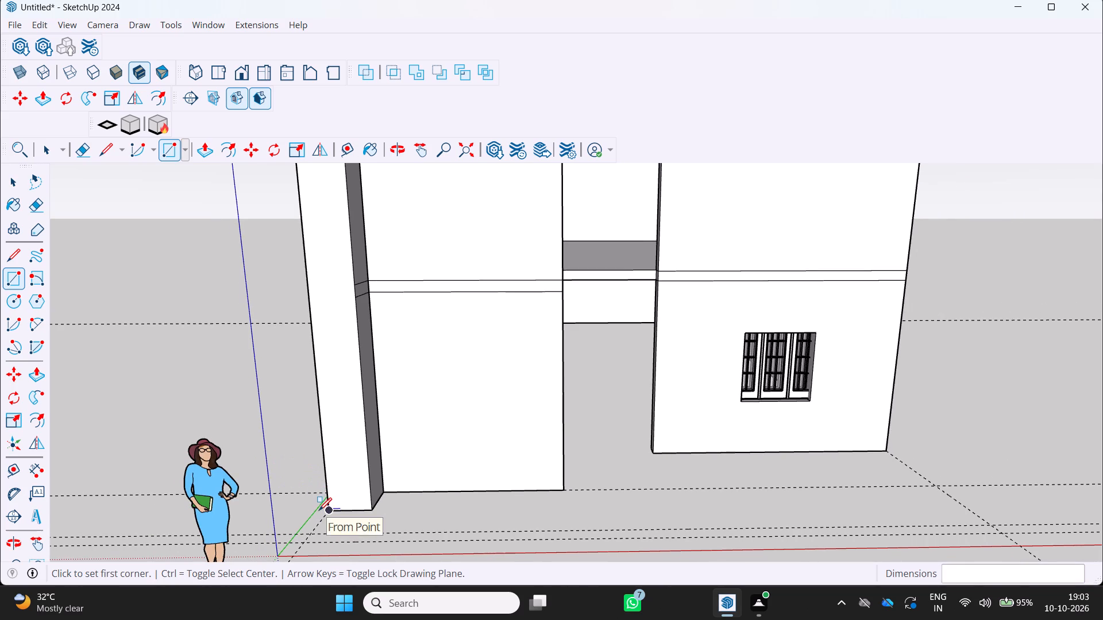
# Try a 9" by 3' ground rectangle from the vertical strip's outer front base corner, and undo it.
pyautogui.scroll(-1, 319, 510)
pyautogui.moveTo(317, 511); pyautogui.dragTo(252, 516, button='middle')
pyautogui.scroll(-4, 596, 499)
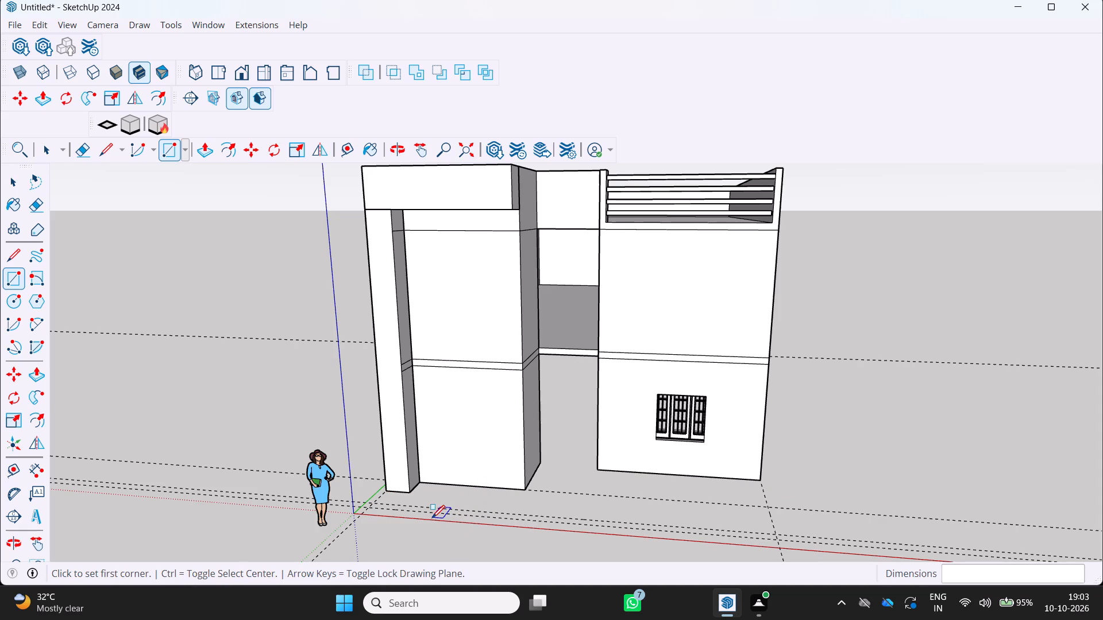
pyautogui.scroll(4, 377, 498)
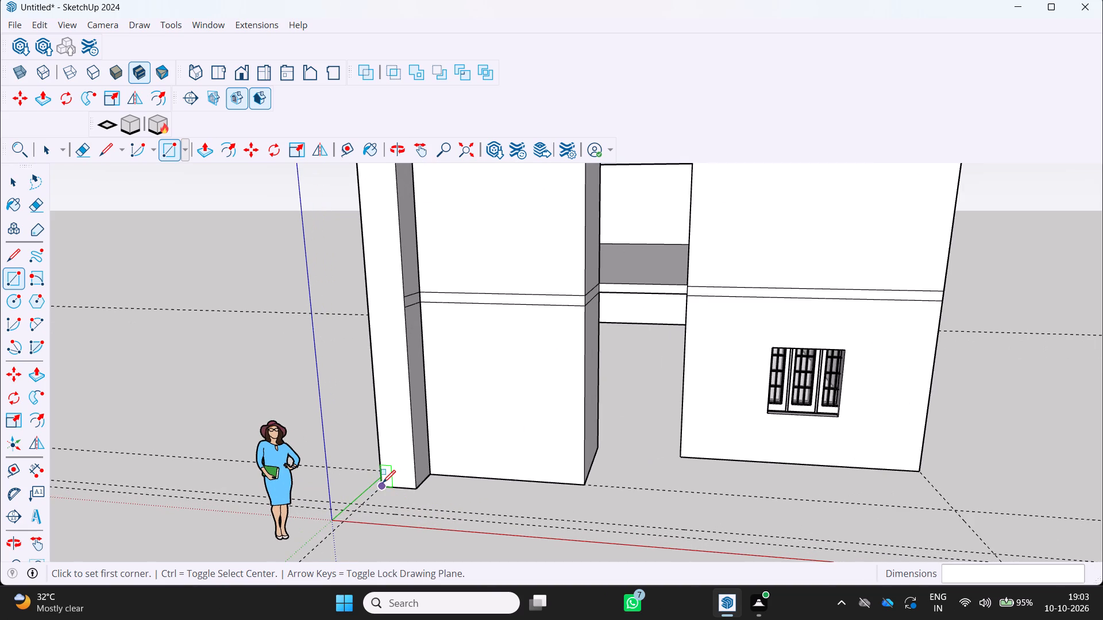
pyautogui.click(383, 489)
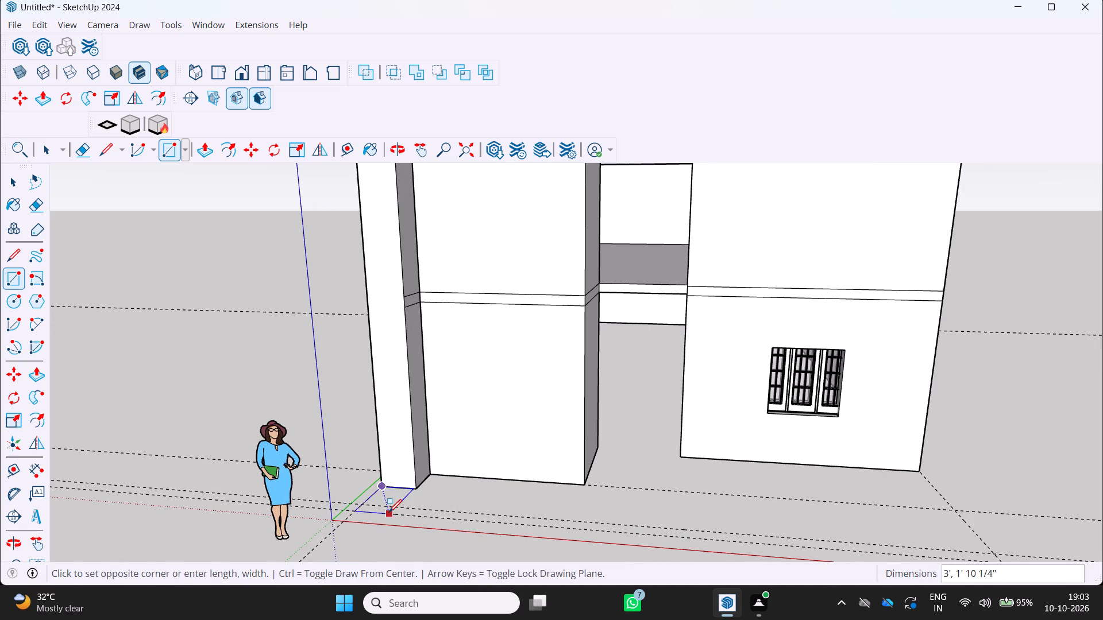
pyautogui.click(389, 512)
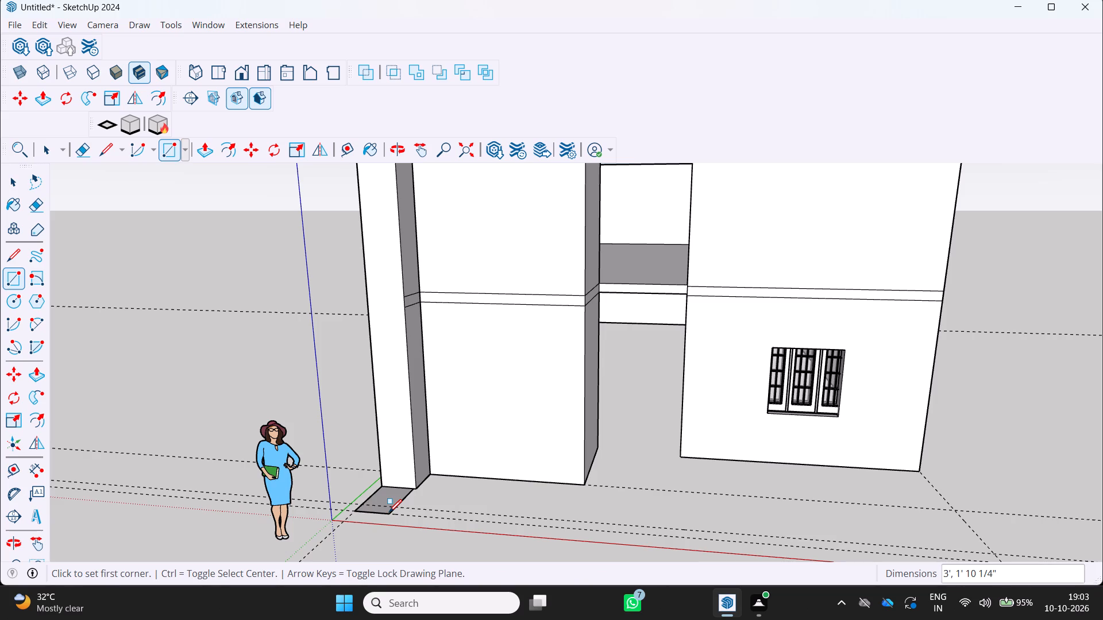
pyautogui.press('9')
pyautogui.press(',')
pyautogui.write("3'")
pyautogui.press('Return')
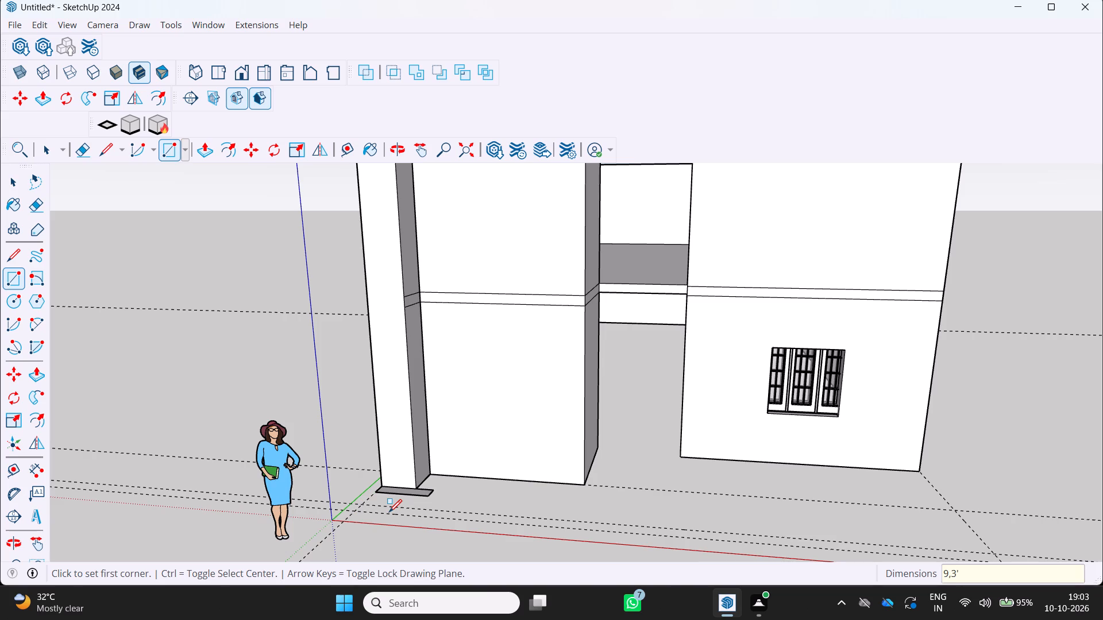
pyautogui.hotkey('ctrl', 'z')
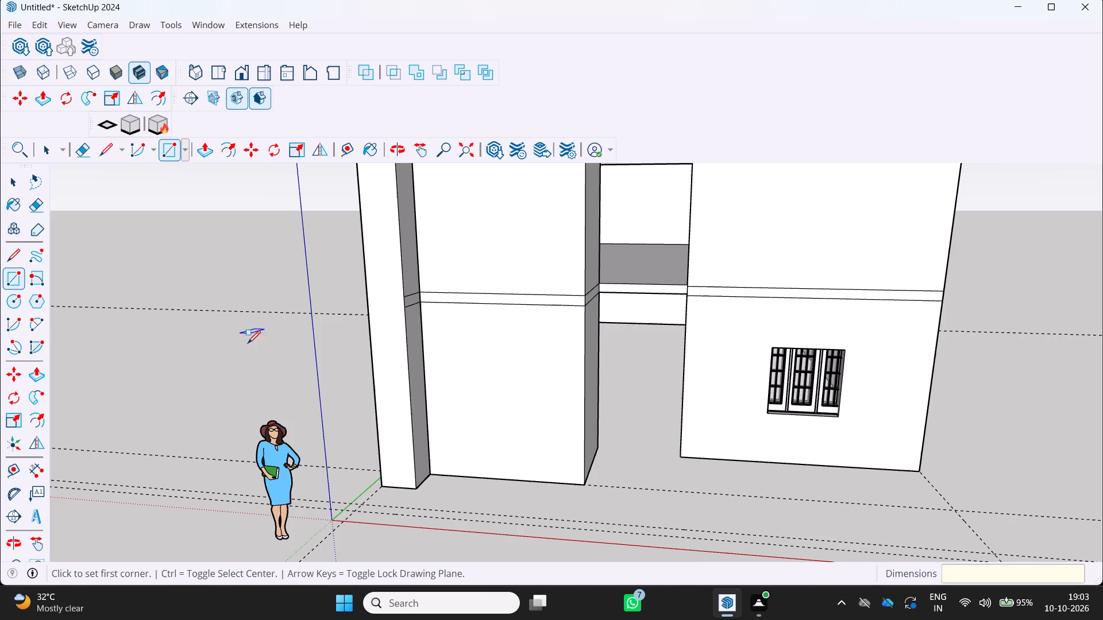
# Draw a 3' by 9" rectangle on the ground, running forward from the vertical strip's outer front base corner.
pyautogui.click(380, 487)
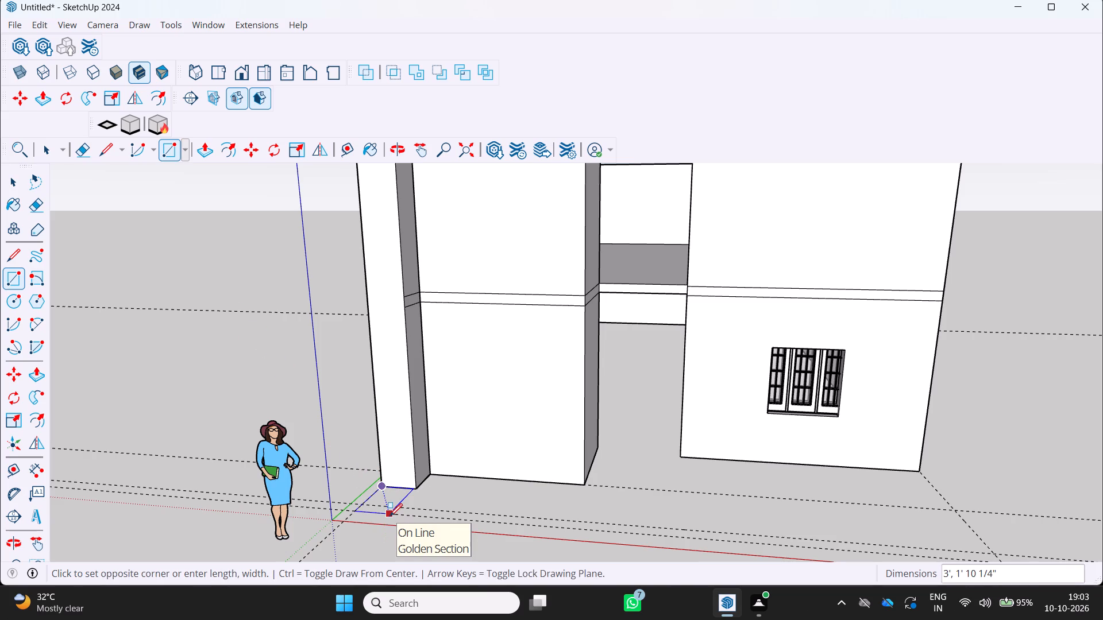
pyautogui.write("3'")
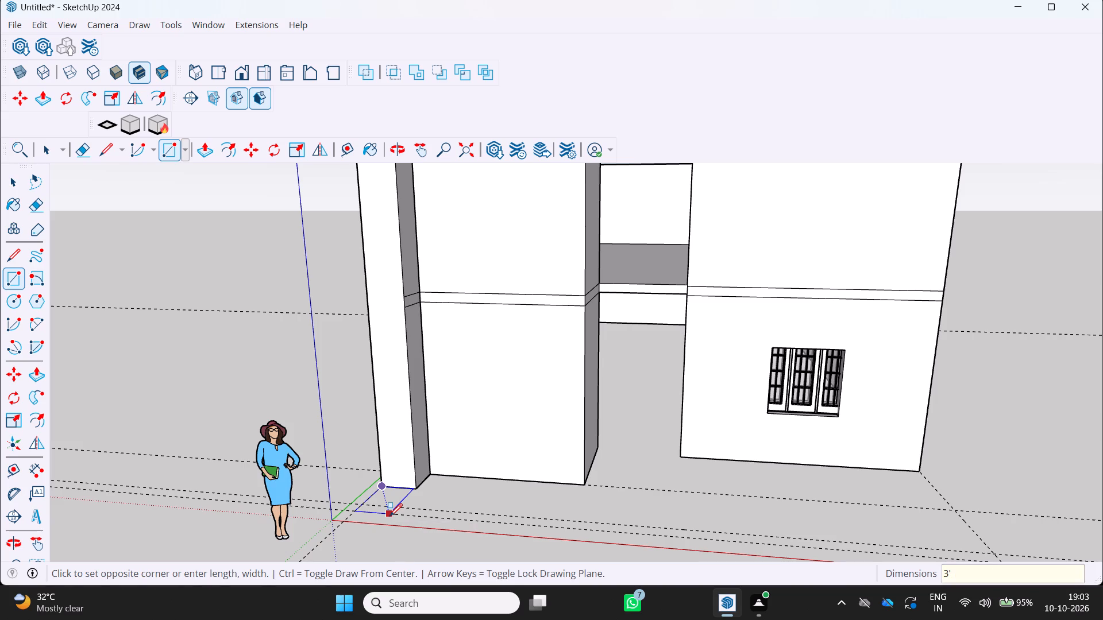
pyautogui.press(',')
pyautogui.press('9')
pyautogui.press('Return')
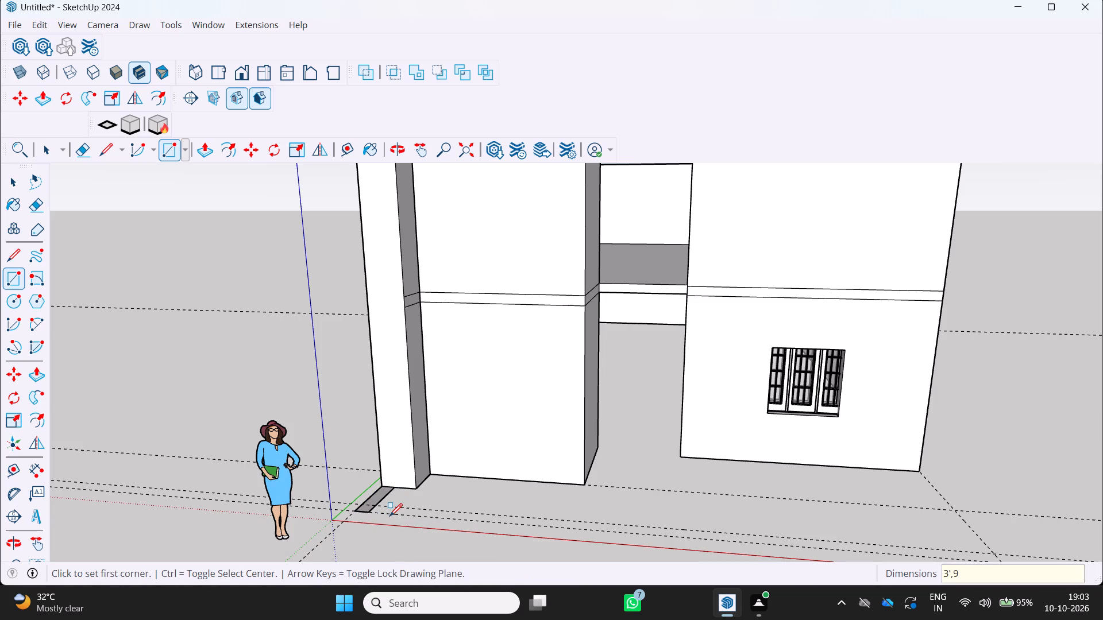
# Extrude the 3' by 9" ground rectangle upward 4' to form a low wall.
pyautogui.scroll(6, 380, 521)
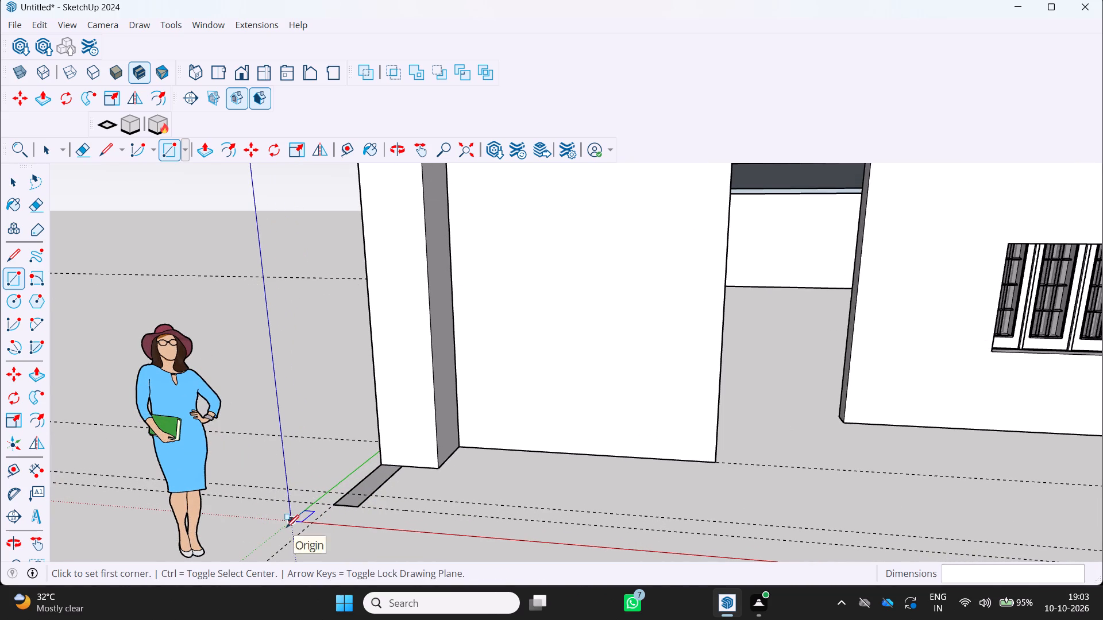
pyautogui.press('p')
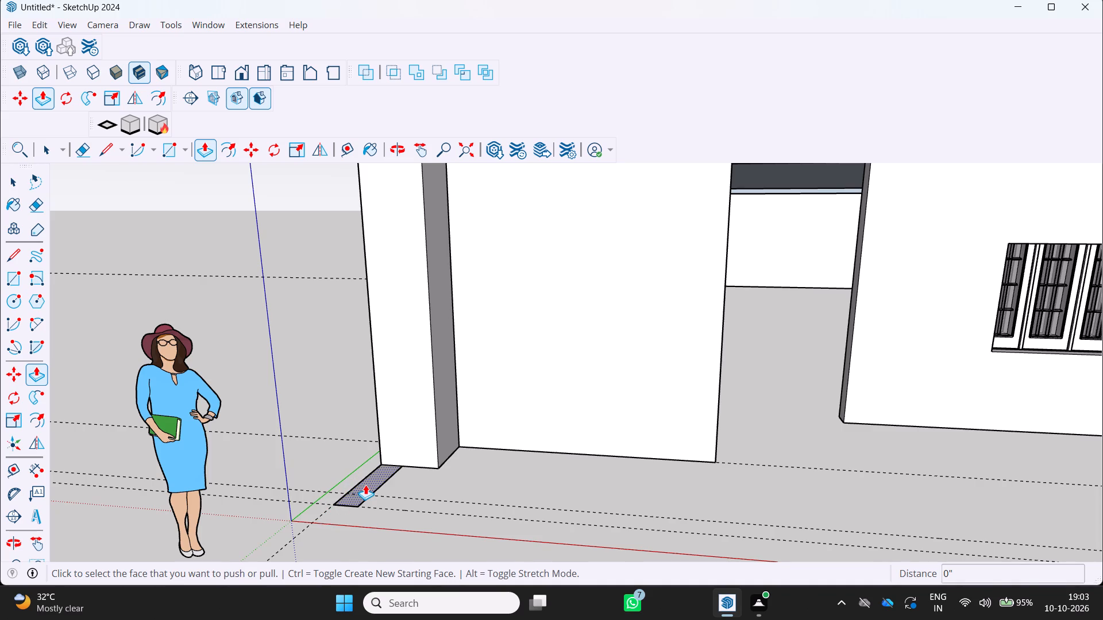
pyautogui.click(365, 485)
pyautogui.scroll(-5, 370, 395)
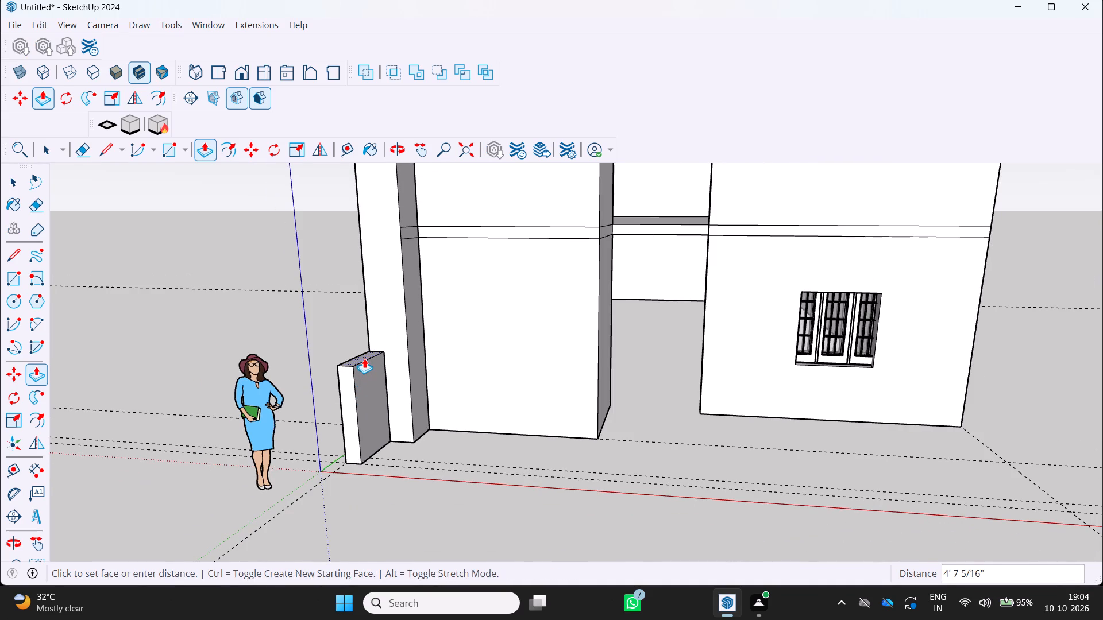
pyautogui.write("4'")
pyautogui.press('Return')
# Raise the top face of the low wall by another 2'.
pyautogui.scroll(-4, 400, 366)
pyautogui.moveTo(392, 371); pyautogui.dragTo(324, 382, button='middle')
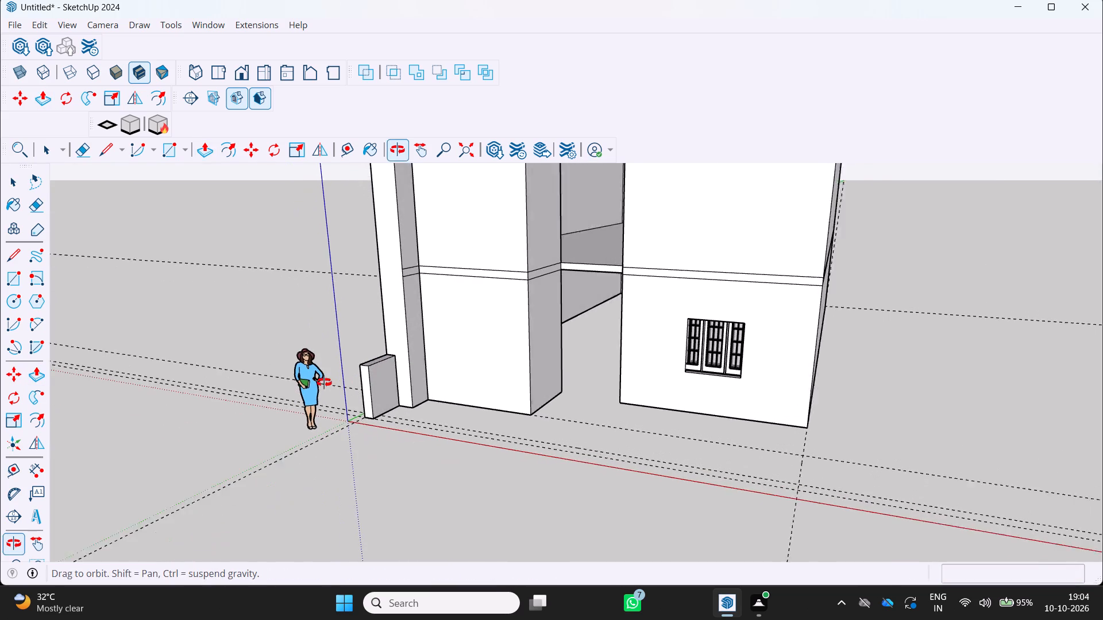
pyautogui.moveTo(324, 382); pyautogui.dragTo(322, 381, button='middle')
pyautogui.middleClick(322, 381)
pyautogui.moveTo(373, 358); pyautogui.dragTo(414, 416, button='middle')
pyautogui.scroll(3, 407, 416)
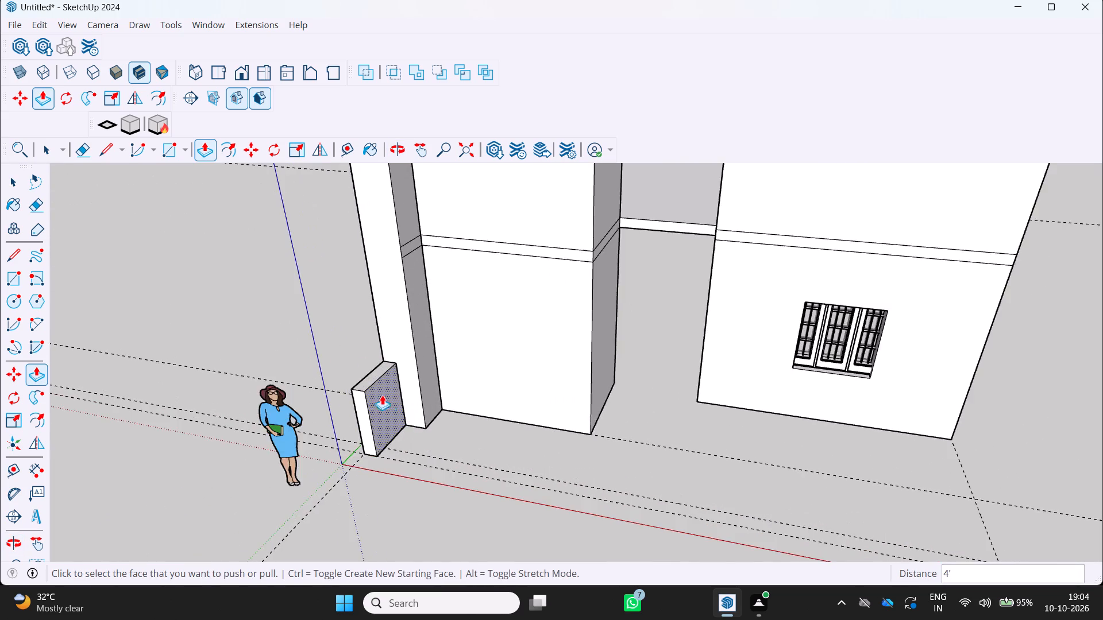
pyautogui.scroll(3, 382, 395)
pyautogui.click(361, 375)
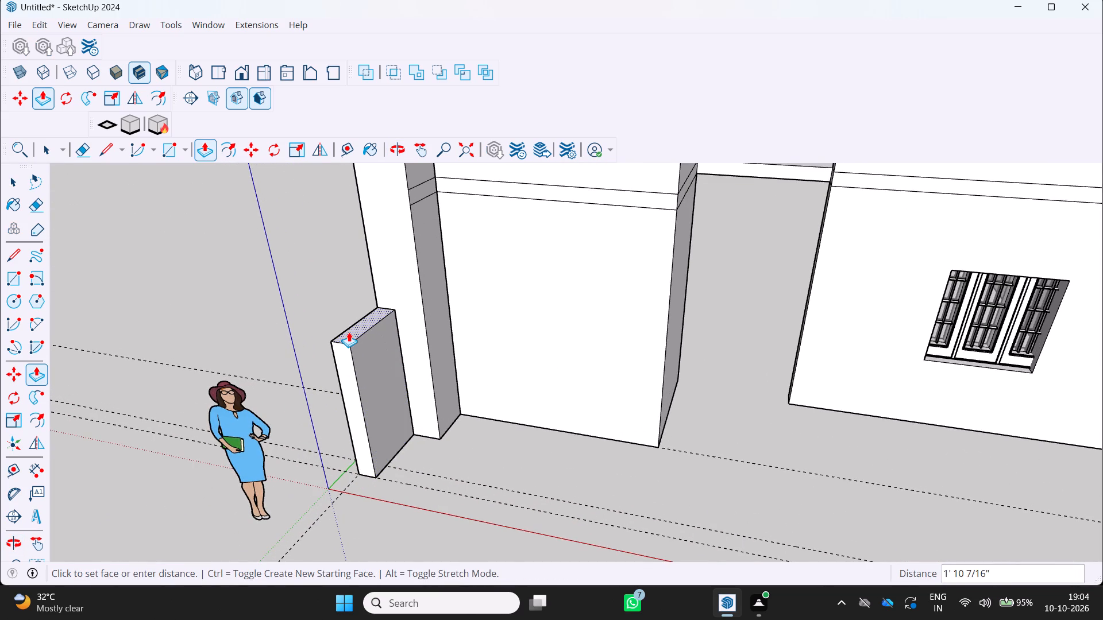
pyautogui.write("2'")
pyautogui.press('Return')
# Examine the low wall in front of the vertical strip against the whole front façade.
pyautogui.scroll(-5, 319, 343)
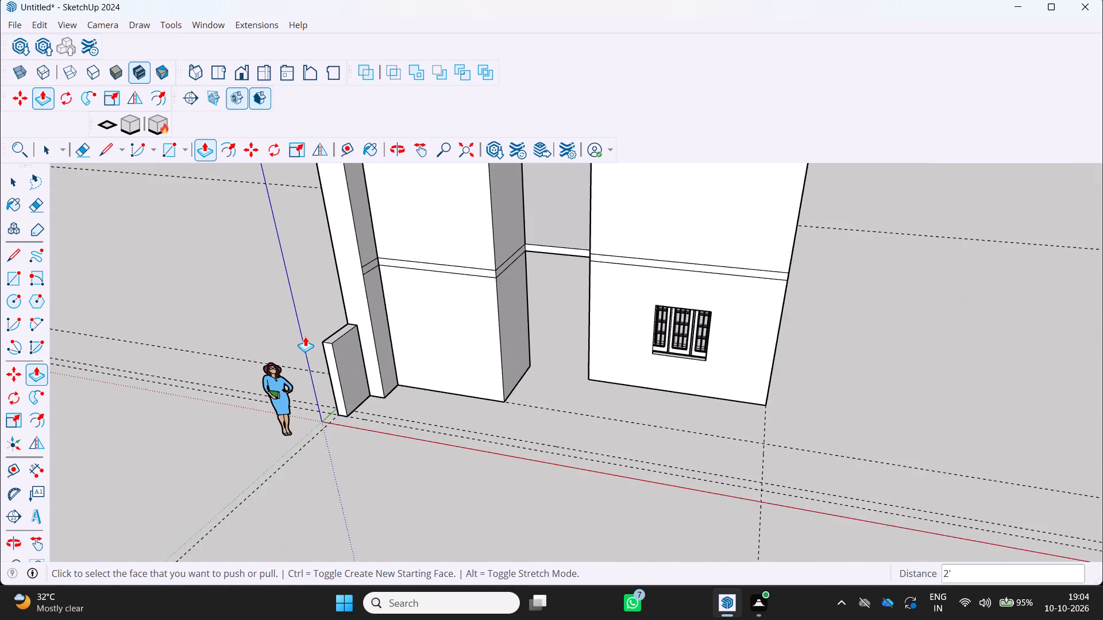
pyautogui.scroll(-3, 305, 336)
pyautogui.moveTo(307, 336); pyautogui.dragTo(426, 285, button='middle')
pyautogui.scroll(-10, 426, 285)
pyautogui.moveTo(424, 283); pyautogui.dragTo(398, 222, button='middle')
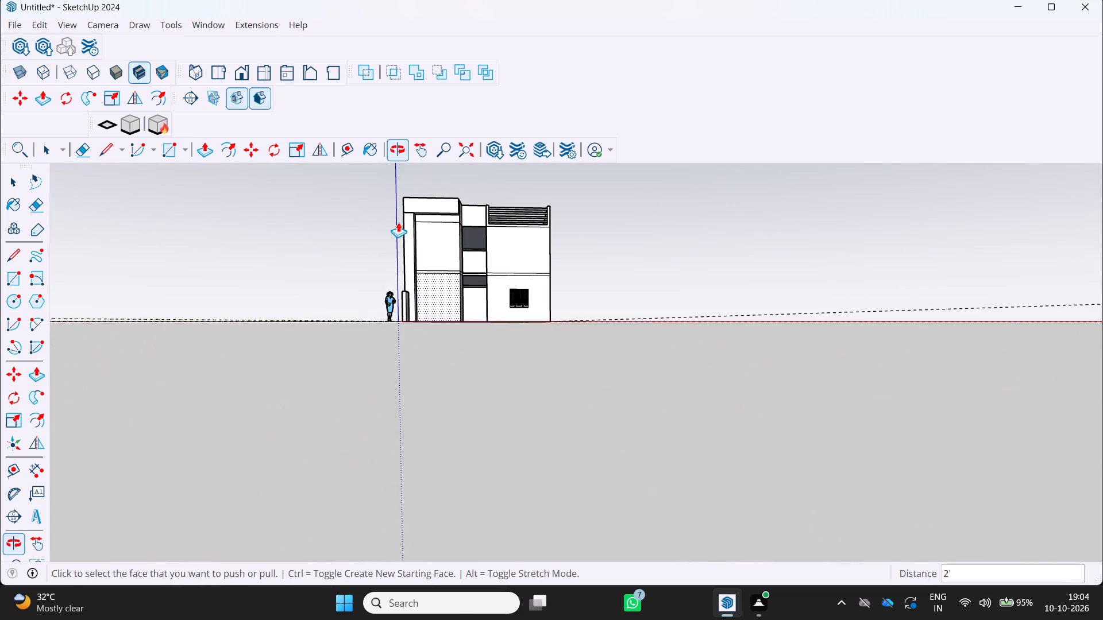
pyautogui.scroll(2, 412, 303)
pyautogui.moveTo(421, 319); pyautogui.dragTo(382, 402, button='middle')
pyautogui.scroll(4, 453, 362)
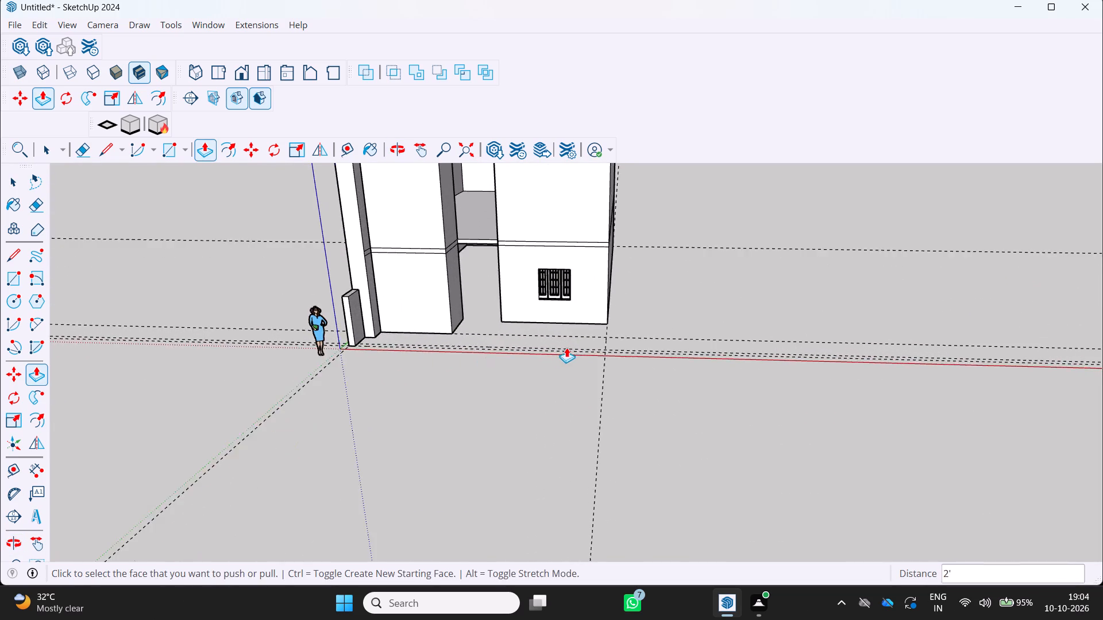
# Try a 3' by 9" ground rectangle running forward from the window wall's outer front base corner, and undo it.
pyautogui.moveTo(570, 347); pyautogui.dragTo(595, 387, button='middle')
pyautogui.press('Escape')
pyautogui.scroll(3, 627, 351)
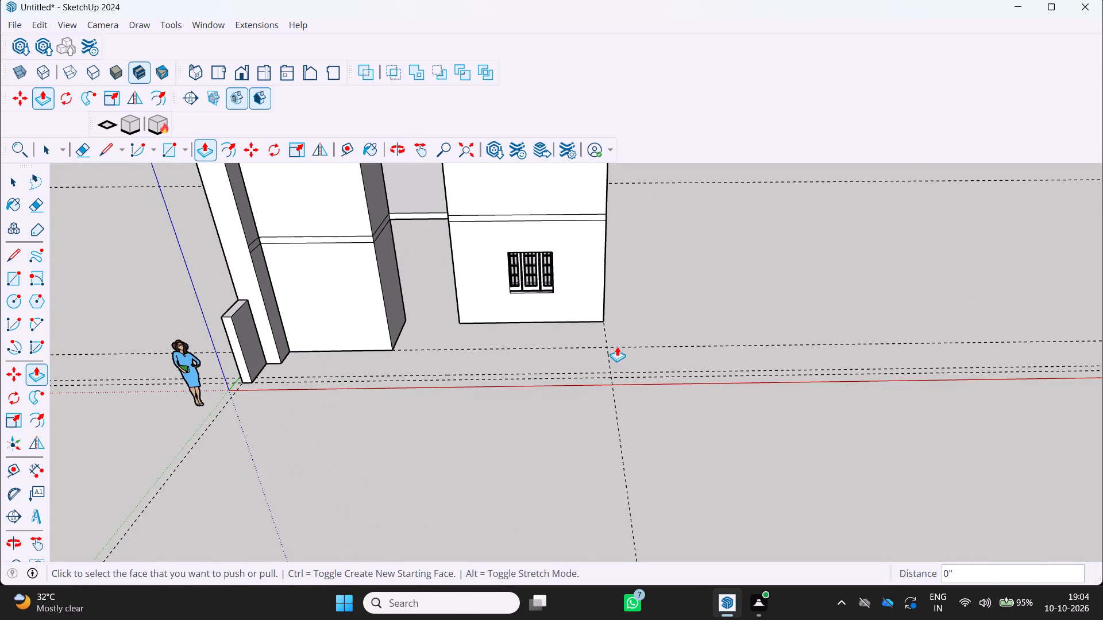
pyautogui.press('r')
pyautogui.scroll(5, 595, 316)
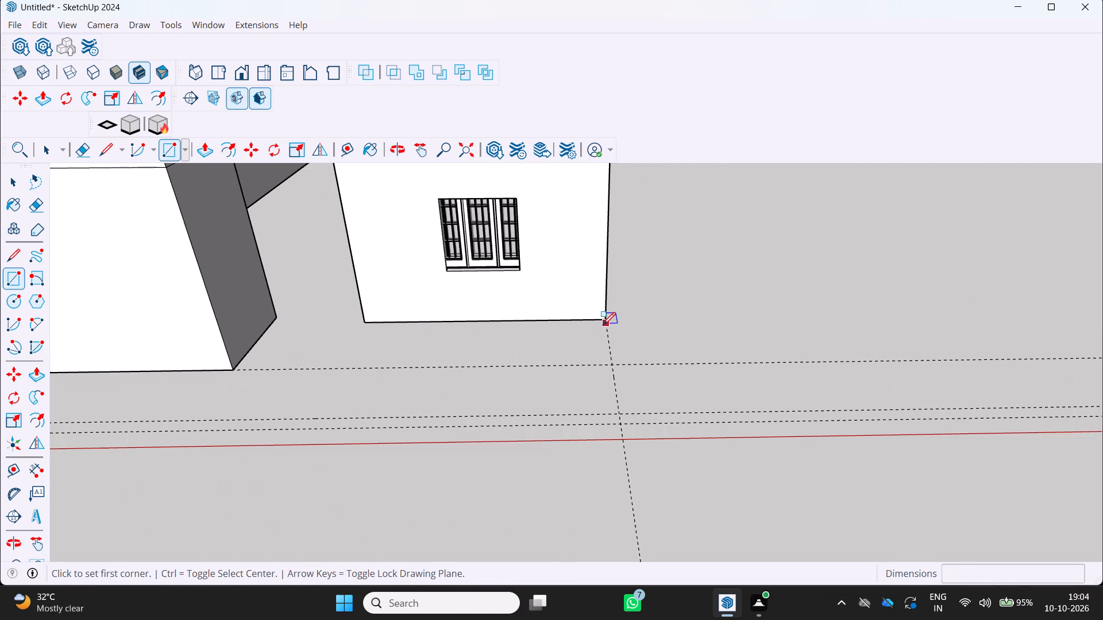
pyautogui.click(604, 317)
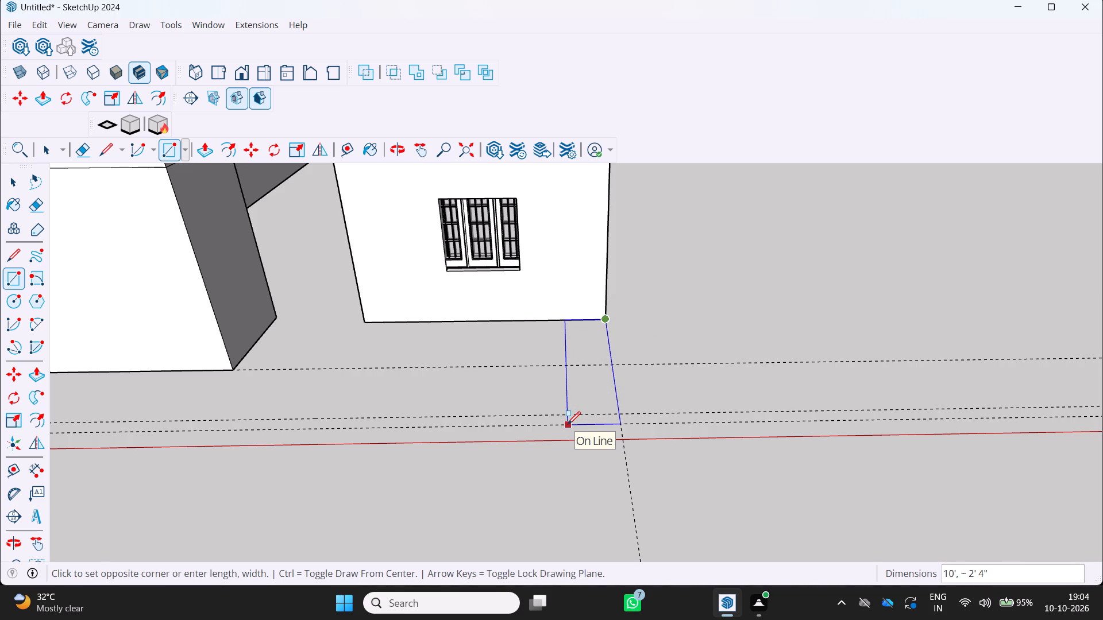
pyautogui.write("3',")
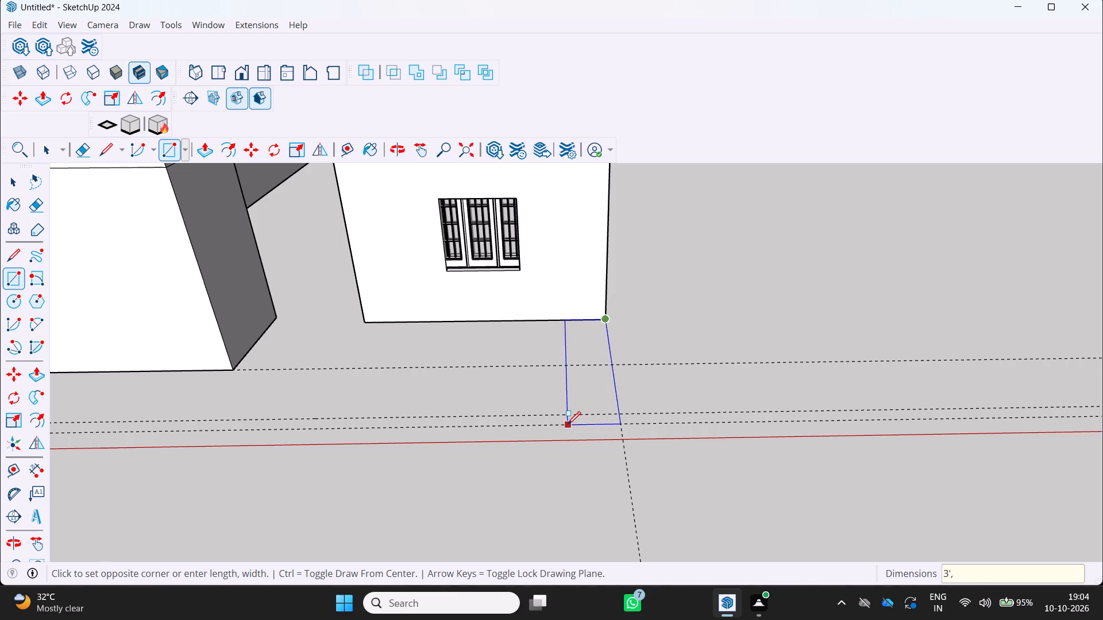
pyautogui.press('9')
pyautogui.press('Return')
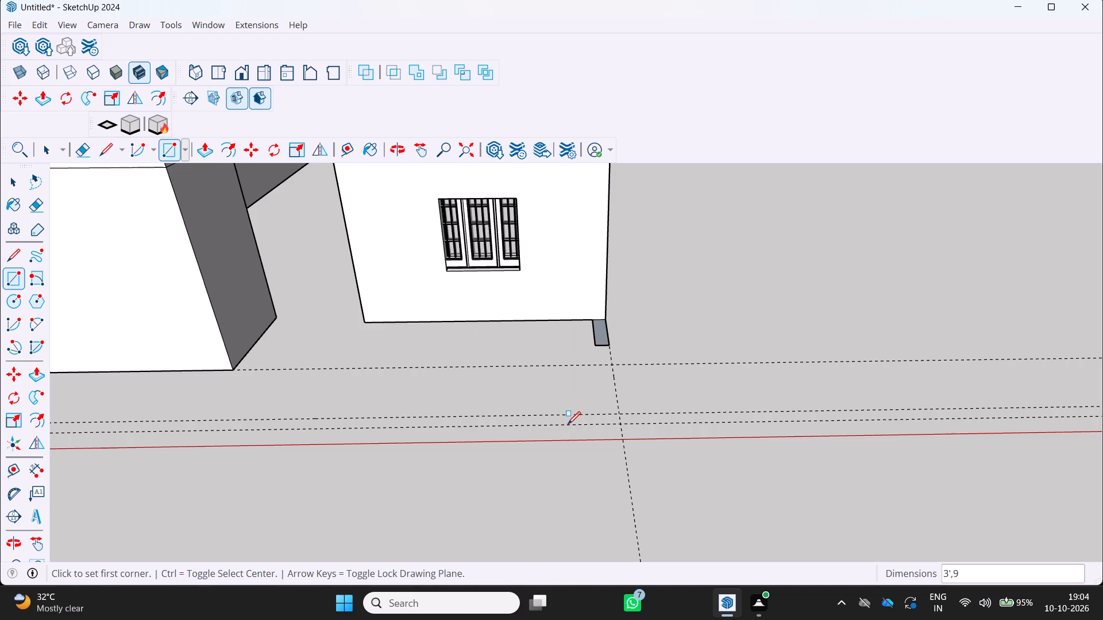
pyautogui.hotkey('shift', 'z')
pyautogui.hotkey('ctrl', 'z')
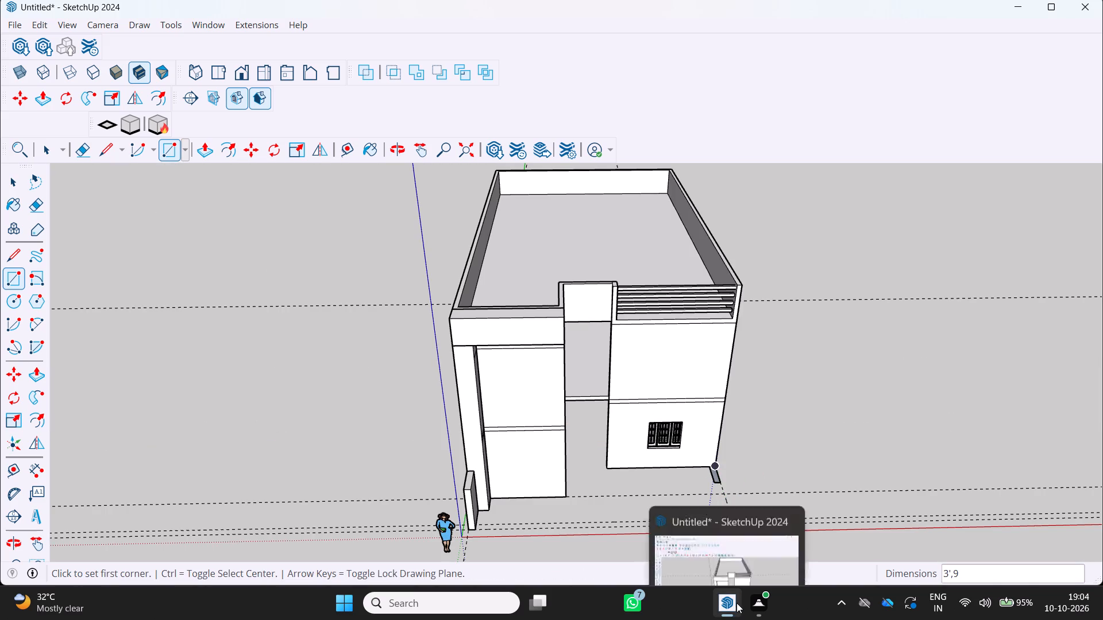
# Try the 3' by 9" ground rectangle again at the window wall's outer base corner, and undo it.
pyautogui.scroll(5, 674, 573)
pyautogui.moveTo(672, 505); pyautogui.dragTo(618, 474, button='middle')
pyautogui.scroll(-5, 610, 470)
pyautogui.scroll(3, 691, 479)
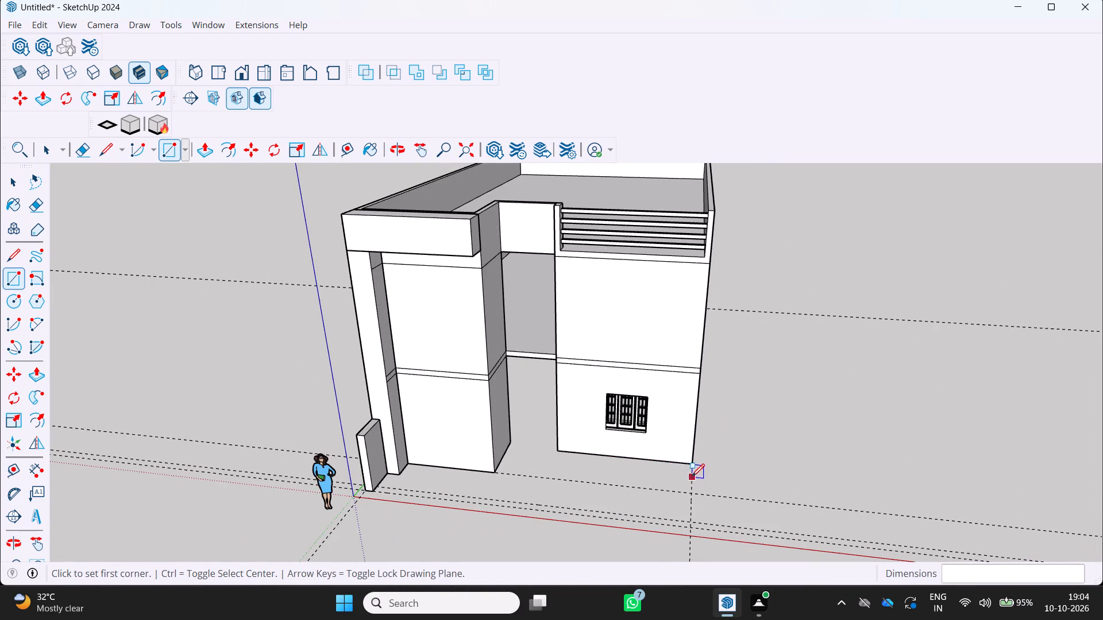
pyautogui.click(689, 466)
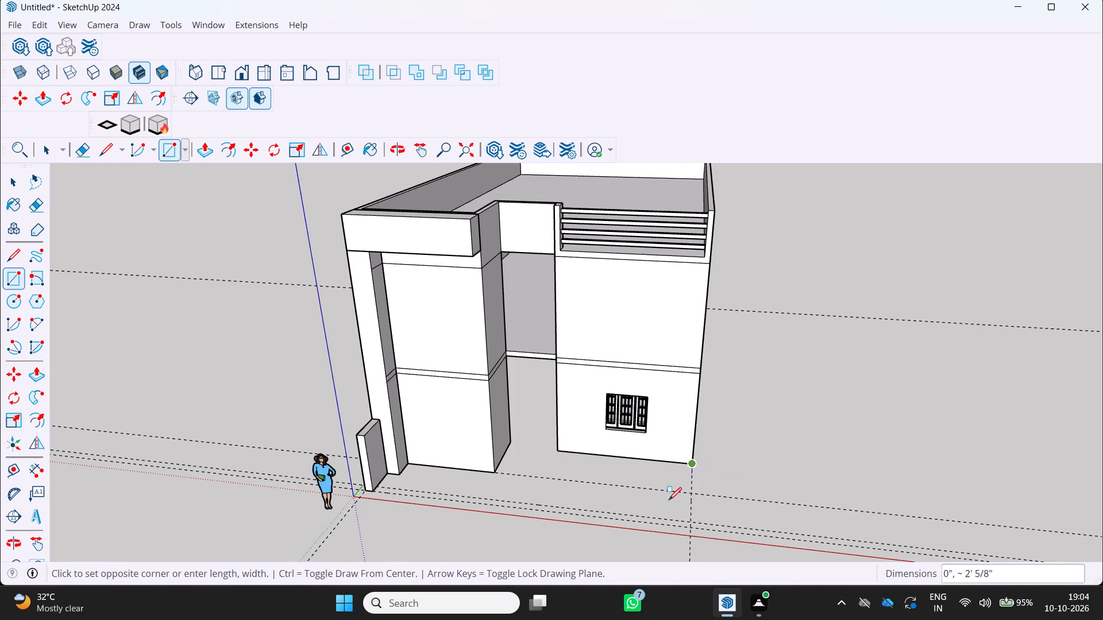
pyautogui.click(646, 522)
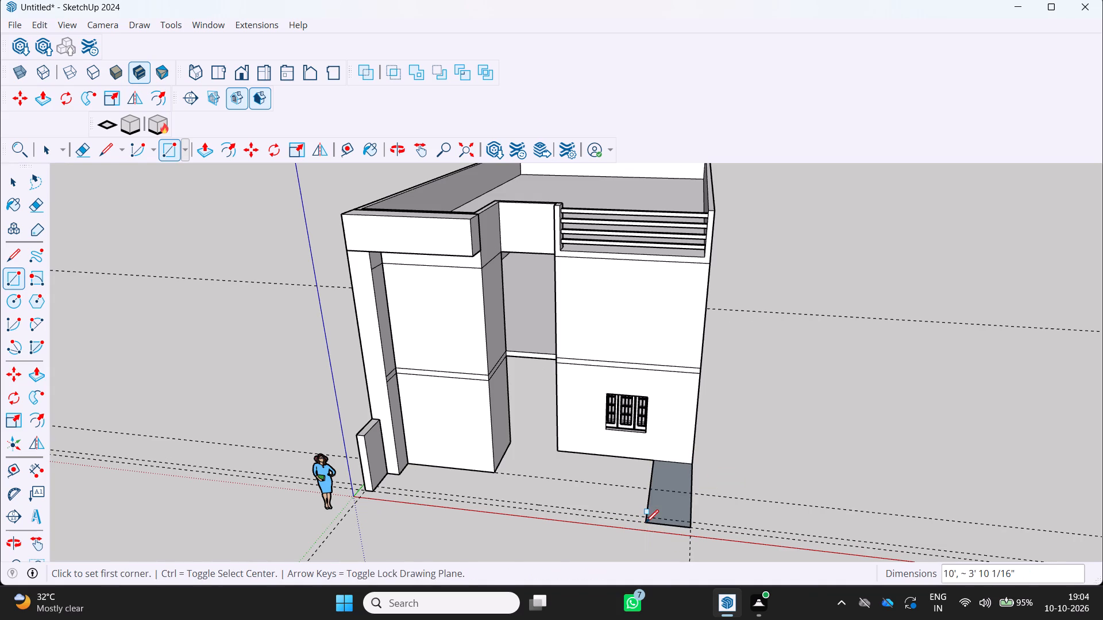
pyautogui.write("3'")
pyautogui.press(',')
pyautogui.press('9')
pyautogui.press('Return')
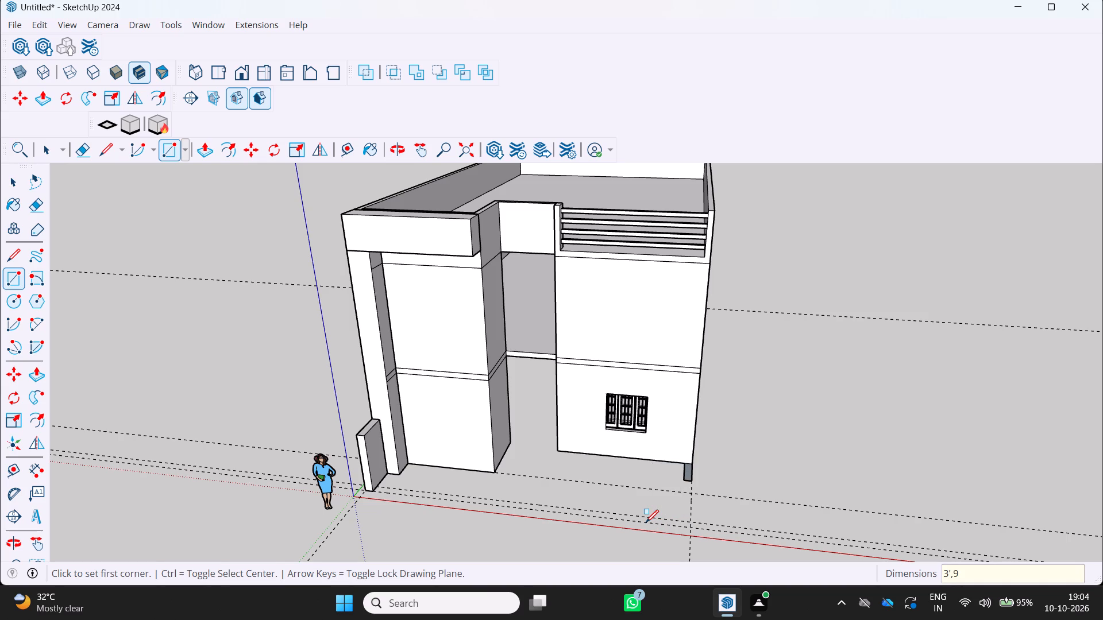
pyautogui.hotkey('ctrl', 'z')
# Draw a 10' by 9" rectangle on the ground, running forward from the window wall's outer front base corner.
pyautogui.click(689, 467)
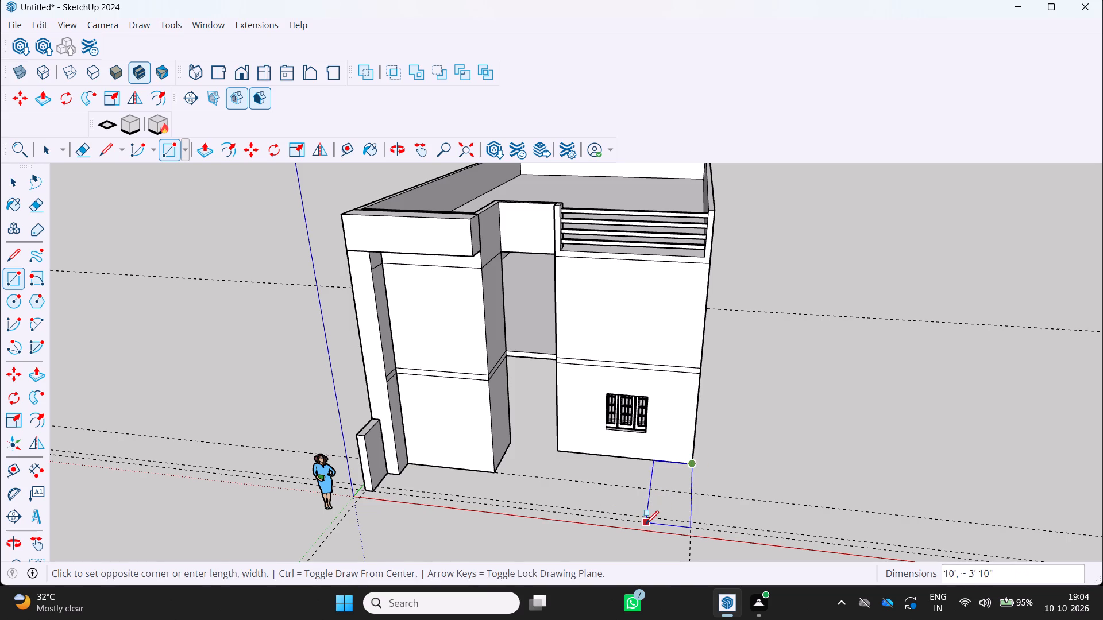
pyautogui.click(646, 524)
pyautogui.write("10'")
pyautogui.press(',')
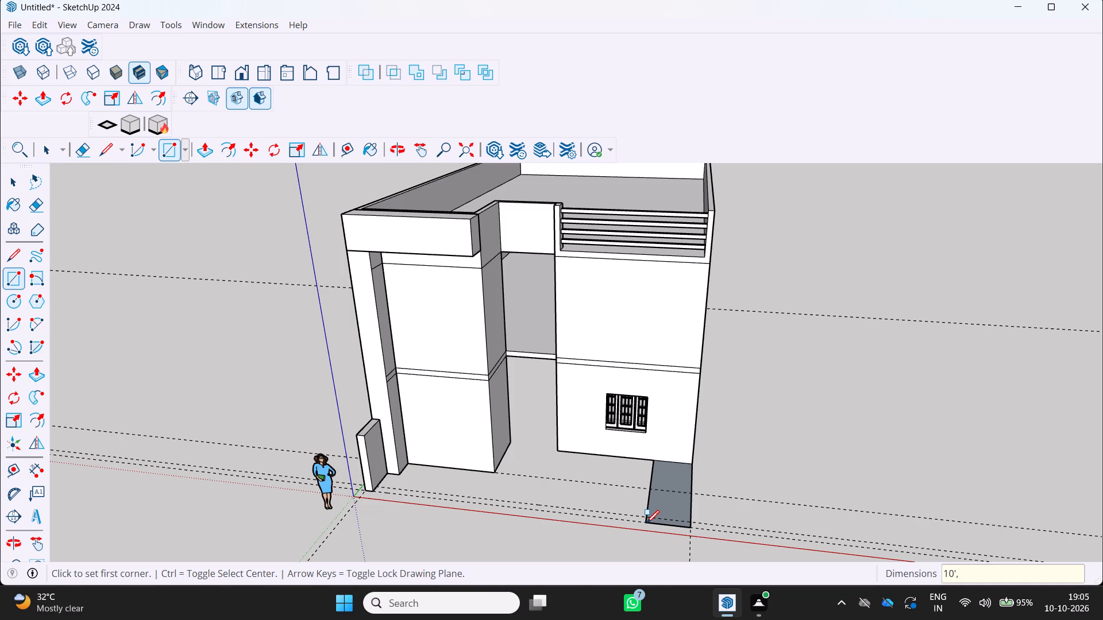
pyautogui.press('9')
pyautogui.press('Return')
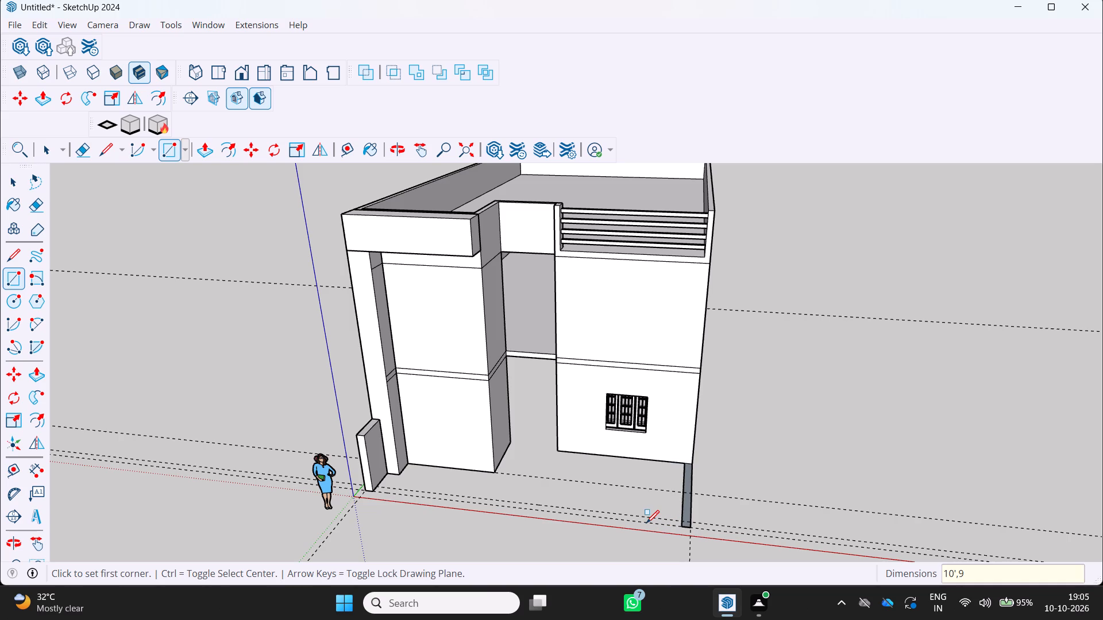
# Extrude the 10' by 9" ground rectangle upward 6' to form the second low wall.
pyautogui.scroll(3, 670, 453)
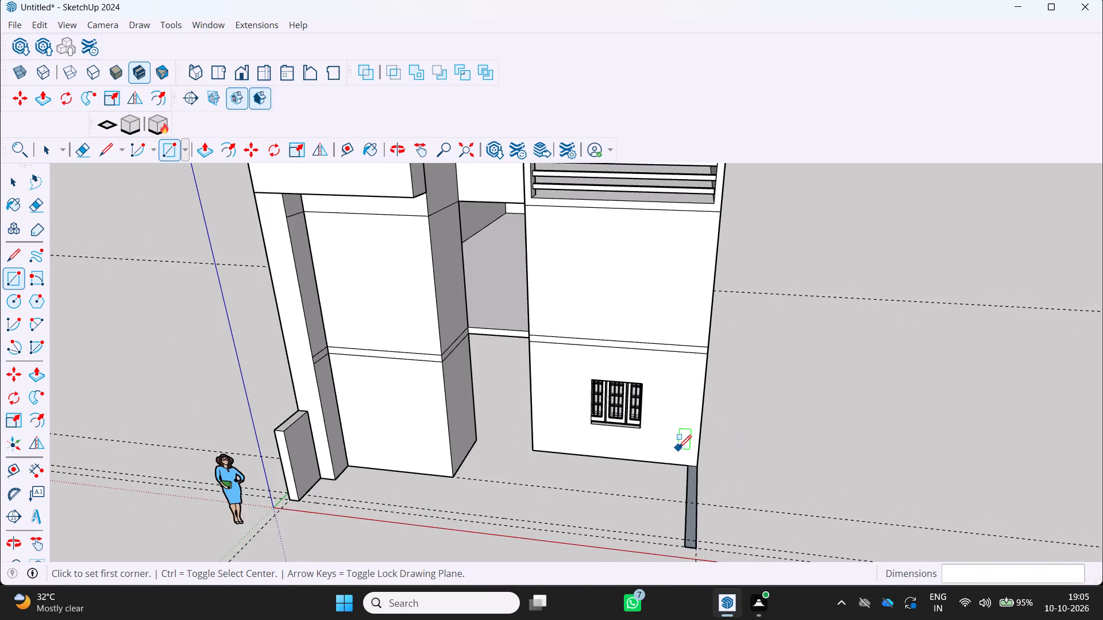
pyautogui.press('p')
pyautogui.scroll(3, 716, 517)
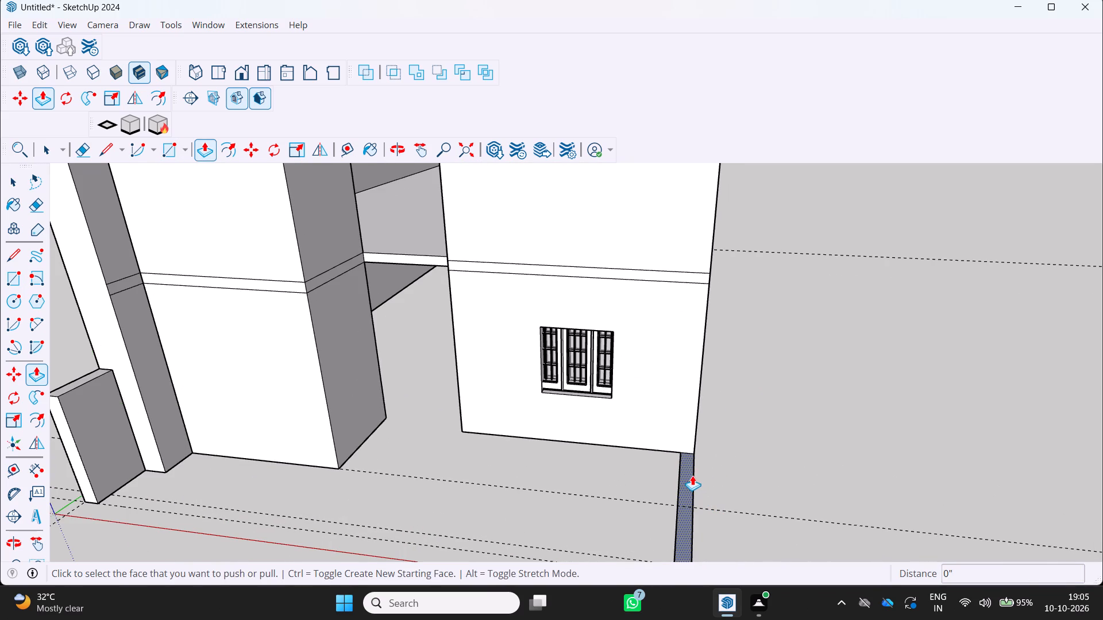
pyautogui.click(685, 483)
pyautogui.scroll(-5, 685, 368)
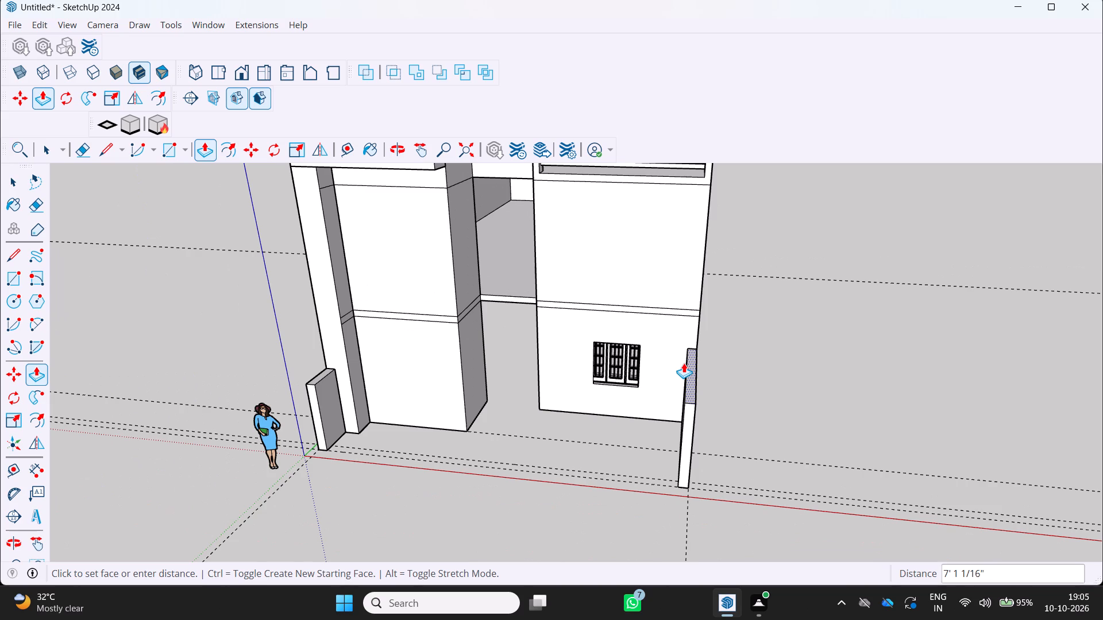
pyautogui.write("6'")
pyautogui.press('Return')
# Examine the two low walls at either end of the front façade, up close and against the whole building.
pyautogui.scroll(-1, 680, 361)
pyautogui.moveTo(680, 361); pyautogui.dragTo(729, 349, button='middle')
pyautogui.scroll(-4, 729, 349)
pyautogui.middleClick(729, 349)
pyautogui.middleClick(729, 349)
pyautogui.scroll(3, 390, 437)
pyautogui.moveTo(364, 435); pyautogui.dragTo(385, 450, button='middle')
pyautogui.scroll(1, 364, 435)
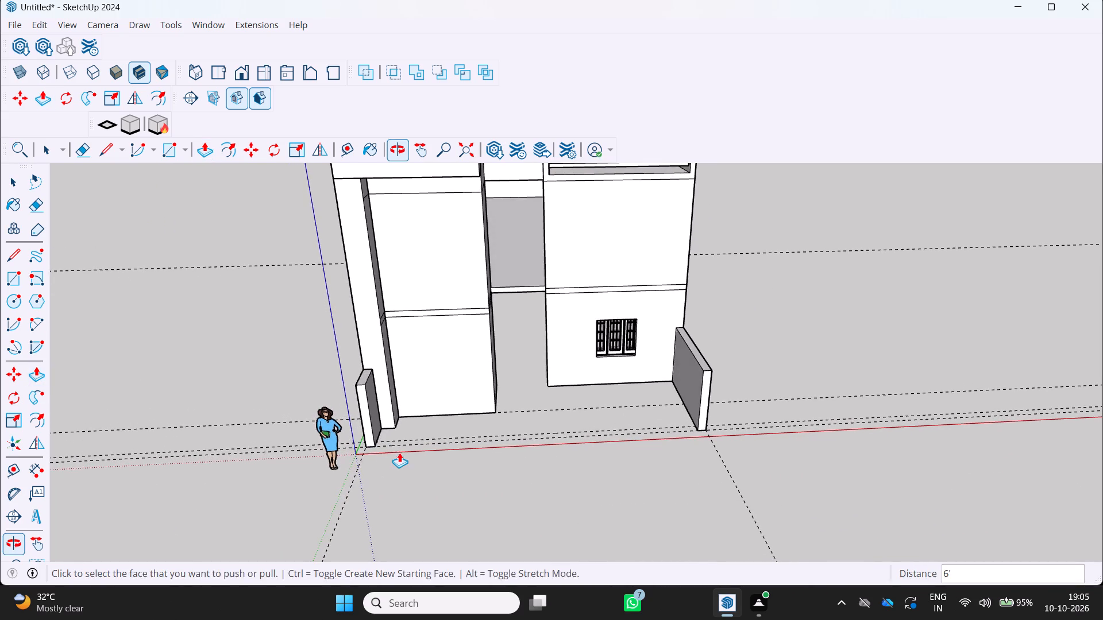
pyautogui.moveTo(396, 455); pyautogui.dragTo(321, 389, button='middle')
pyautogui.moveTo(326, 400); pyautogui.dragTo(335, 447, button='middle')
pyautogui.scroll(4, 338, 451)
pyautogui.moveTo(363, 441); pyautogui.dragTo(350, 496, button='middle')
pyautogui.scroll(1, 349, 487)
pyautogui.scroll(-3, 350, 476)
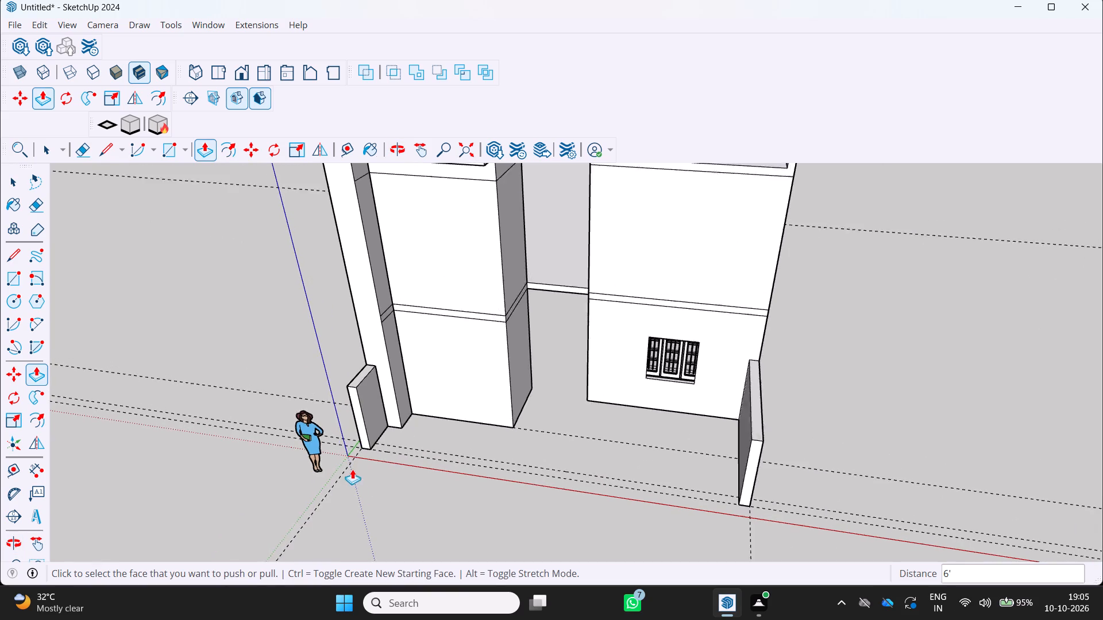
pyautogui.scroll(-1, 352, 469)
pyautogui.scroll(1, 406, 445)
pyautogui.moveTo(407, 445); pyautogui.dragTo(443, 441, button='middle')
pyautogui.scroll(2, 433, 445)
pyautogui.moveTo(398, 449); pyautogui.dragTo(397, 435, button='middle')
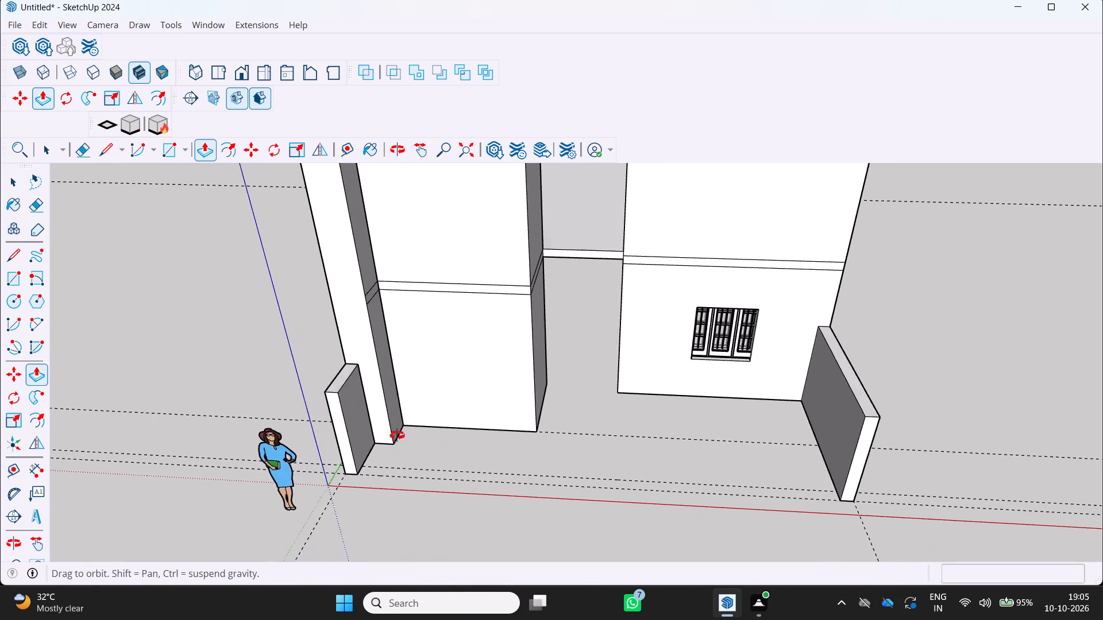
pyautogui.moveTo(397, 435); pyautogui.dragTo(396, 416, button='middle')
pyautogui.scroll(-5, 398, 418)
pyautogui.moveTo(375, 424); pyautogui.dragTo(392, 381, button='middle')
pyautogui.scroll(3, 464, 412)
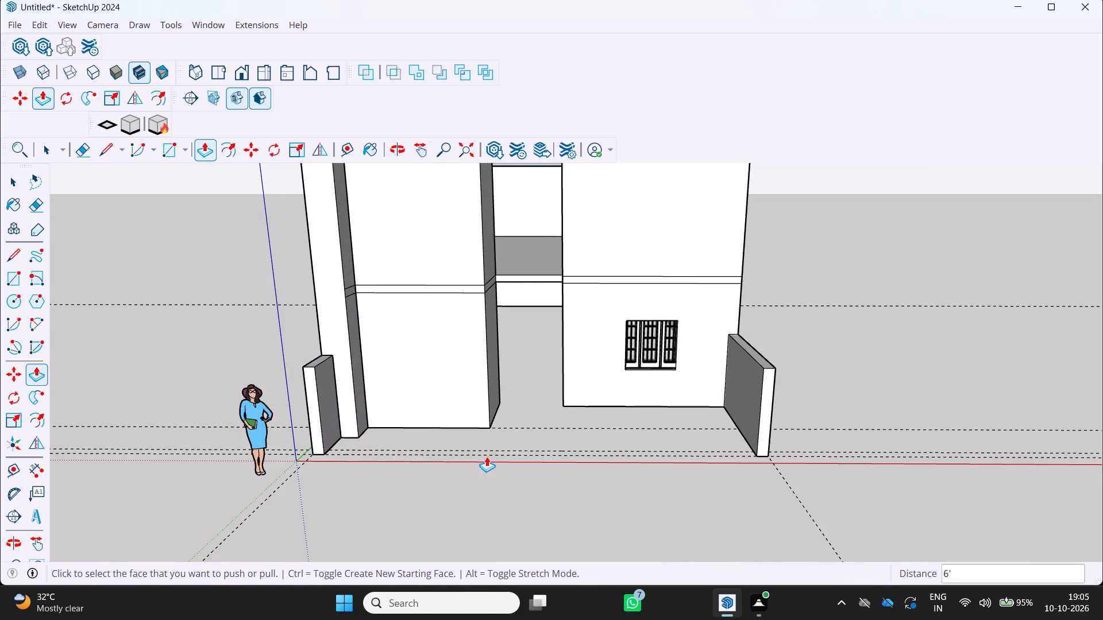
pyautogui.press('space')
pyautogui.press('space')
pyautogui.scroll(-1, 602, 394)
pyautogui.scroll(-2, 604, 343)
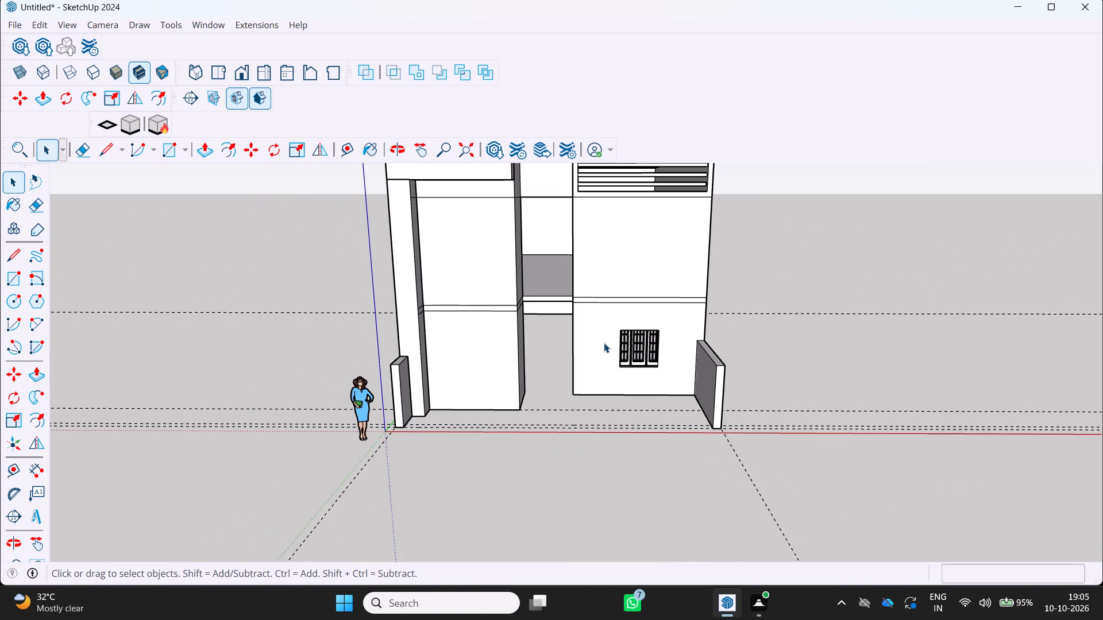
pyautogui.scroll(-2, 630, 261)
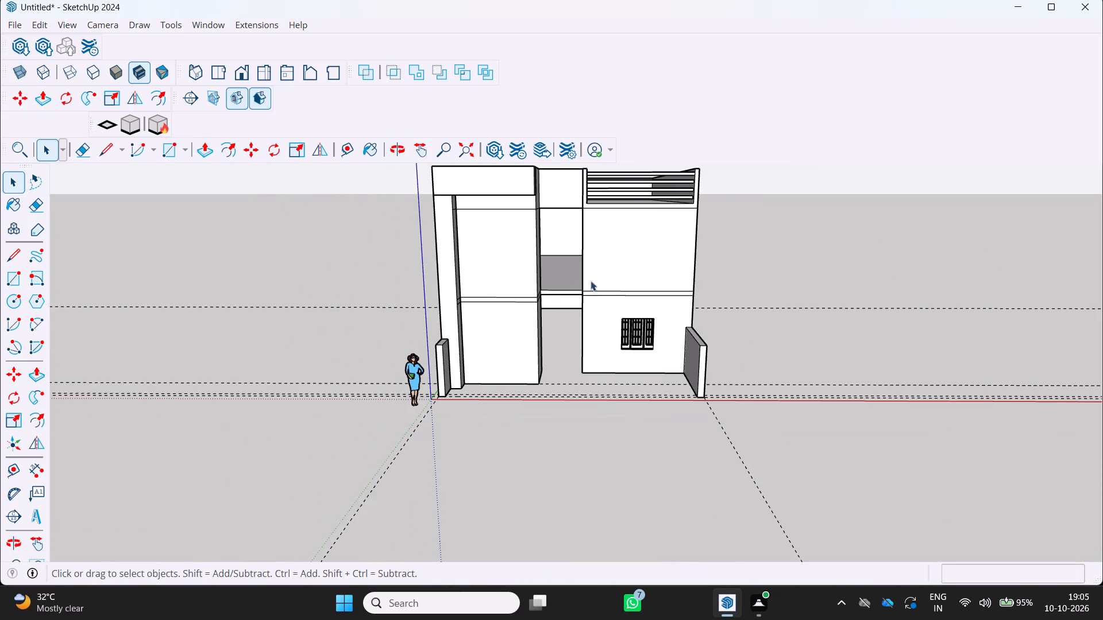
pyautogui.moveTo(481, 286); pyautogui.dragTo(493, 266, button='middle')
pyautogui.scroll(1, 487, 239)
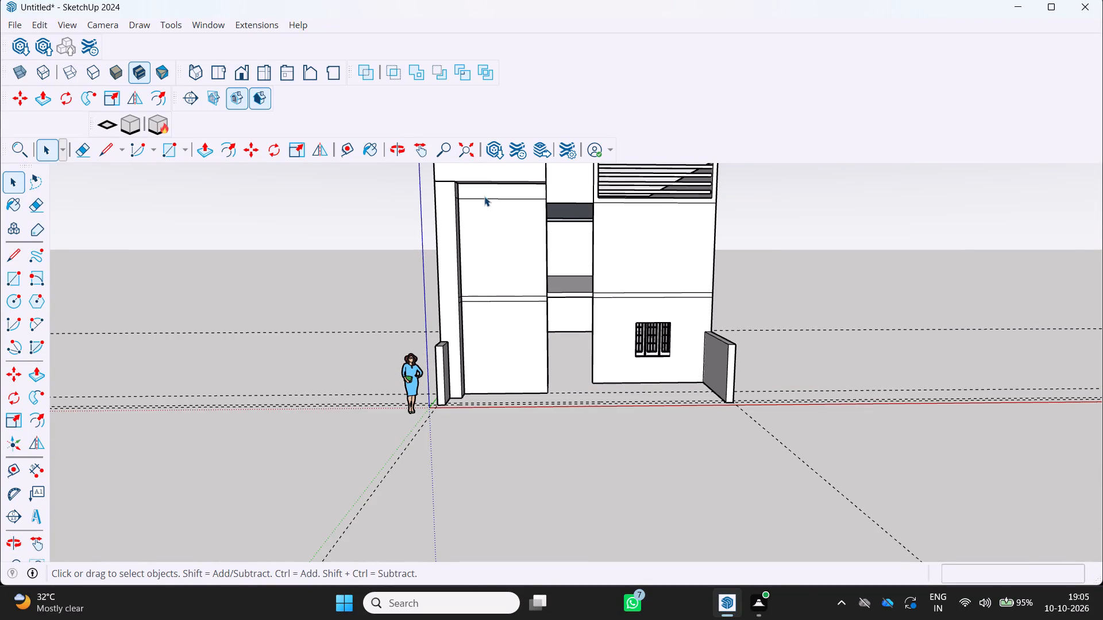
pyautogui.press('Escape')
# Erase the horizontal line near the top of the upper-storey front wall beside the vertical strip.
pyautogui.click(40, 205)
pyautogui.scroll(3, 330, 212)
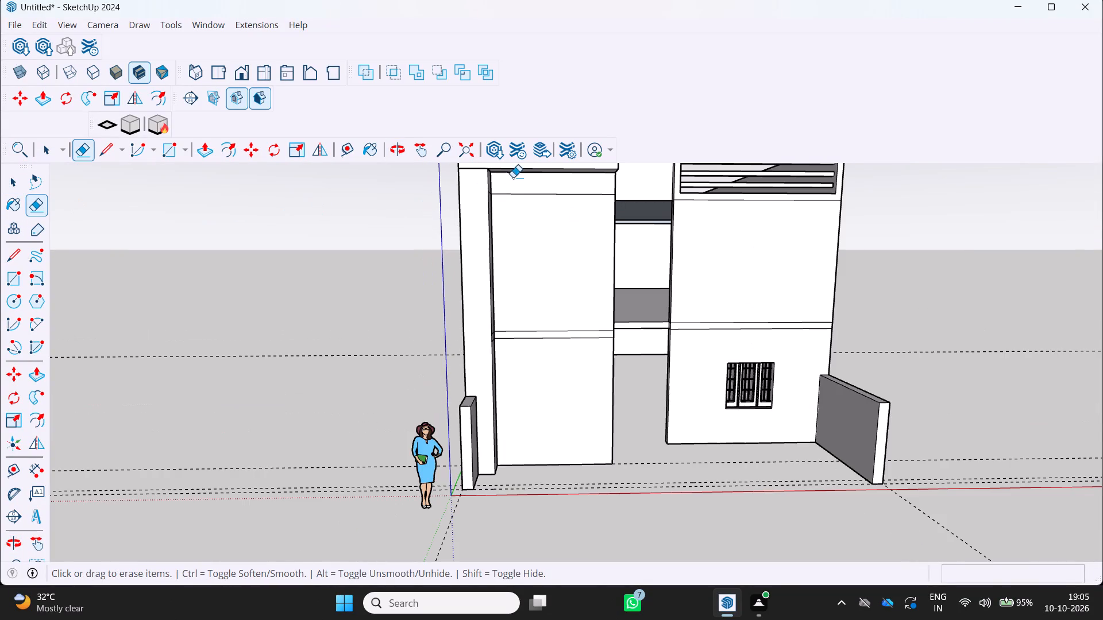
pyautogui.click(516, 197)
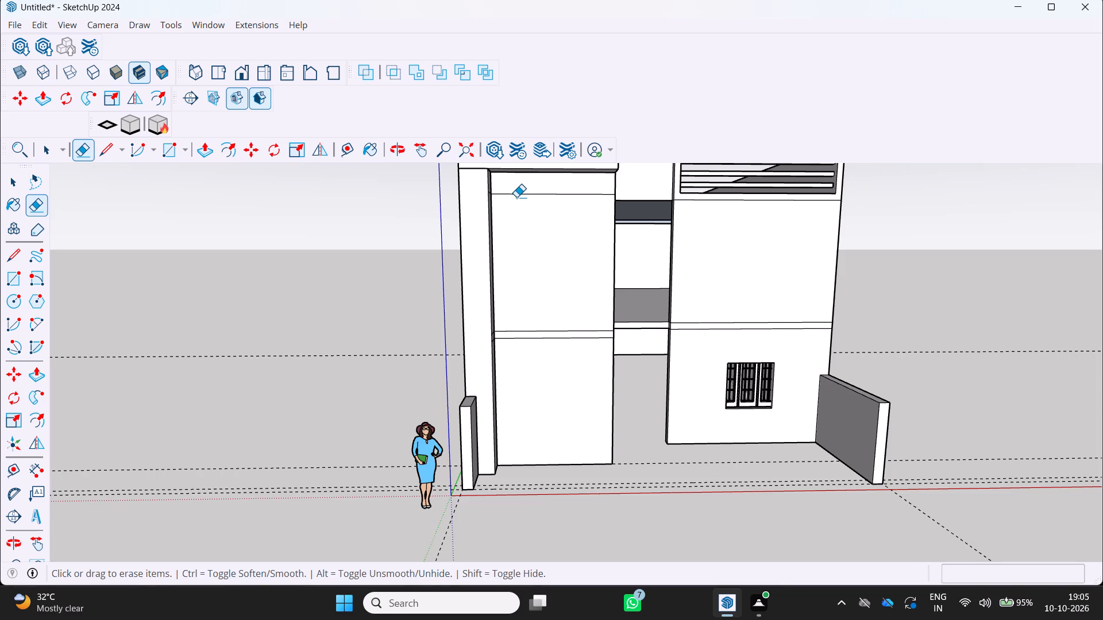
pyautogui.click(514, 198)
pyautogui.scroll(7, 495, 186)
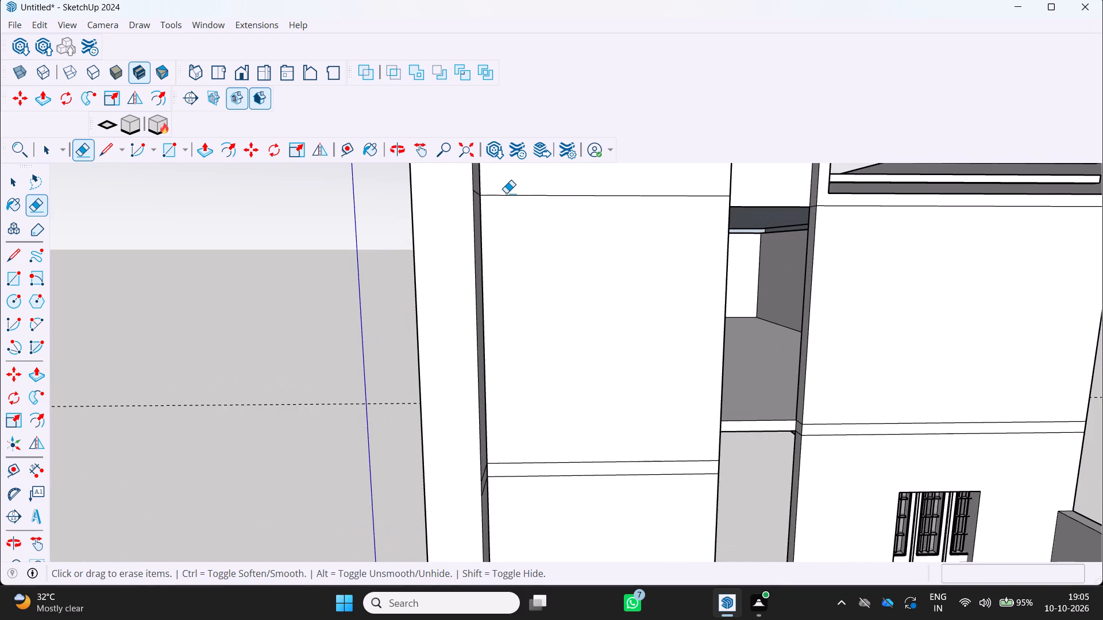
pyautogui.click(507, 197)
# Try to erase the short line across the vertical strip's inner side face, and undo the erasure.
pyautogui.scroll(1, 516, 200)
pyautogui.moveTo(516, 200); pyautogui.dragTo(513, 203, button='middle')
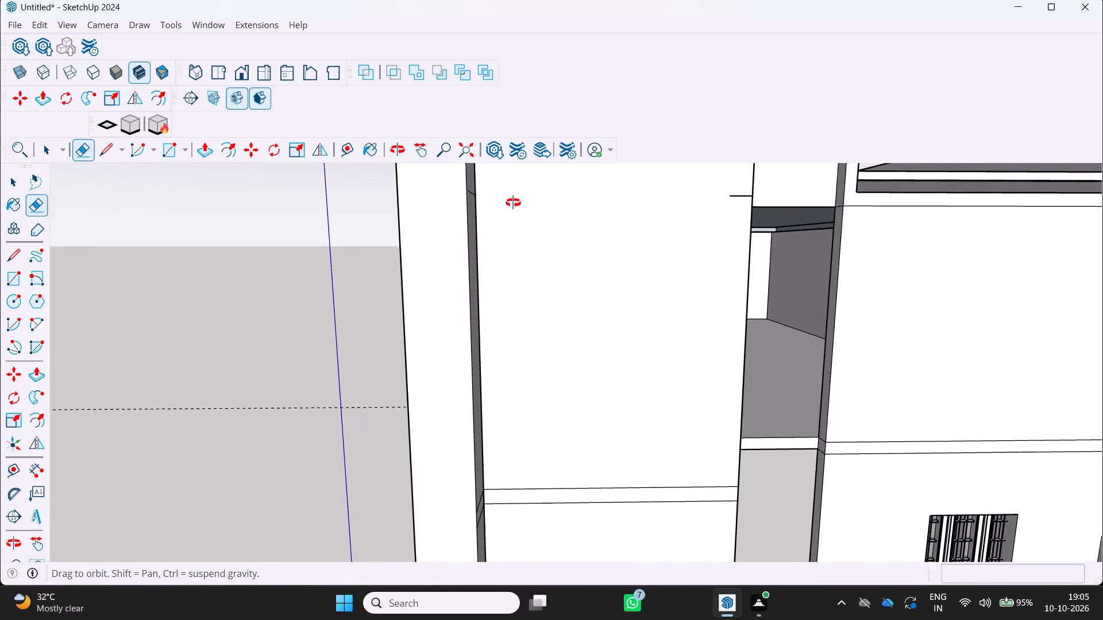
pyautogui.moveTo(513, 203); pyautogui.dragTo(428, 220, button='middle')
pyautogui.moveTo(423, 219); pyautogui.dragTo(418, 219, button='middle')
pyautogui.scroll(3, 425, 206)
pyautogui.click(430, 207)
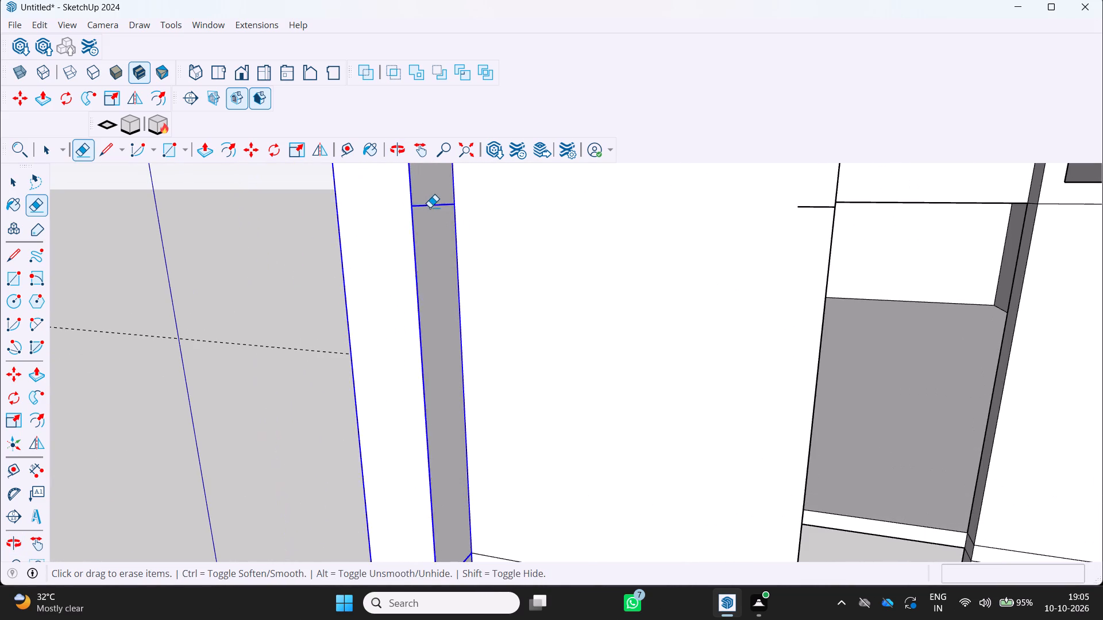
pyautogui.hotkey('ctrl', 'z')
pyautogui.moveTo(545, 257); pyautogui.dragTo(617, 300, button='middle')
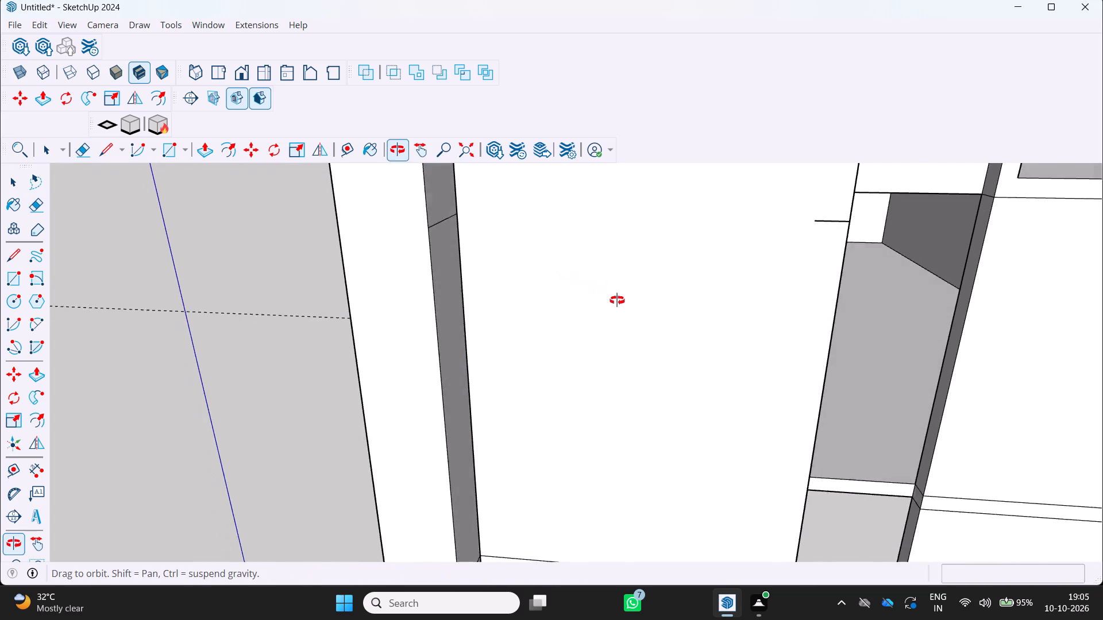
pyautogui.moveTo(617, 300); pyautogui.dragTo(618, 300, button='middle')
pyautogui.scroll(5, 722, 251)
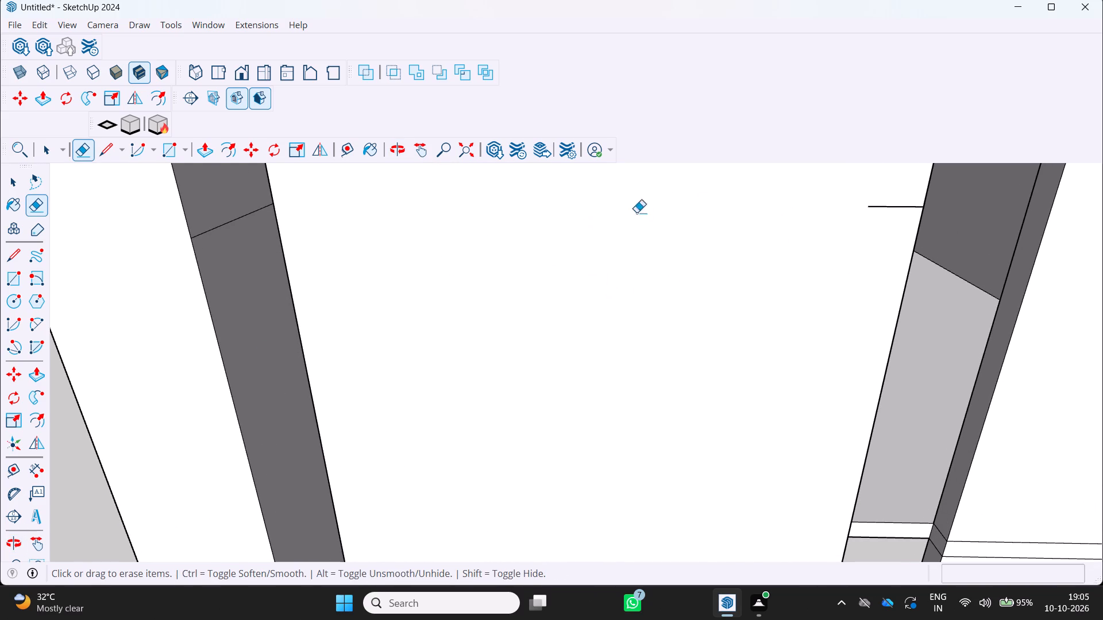
# Erase the short stray horizontal line projecting beside the vertical strip on the upper storey.
pyautogui.click(879, 209)
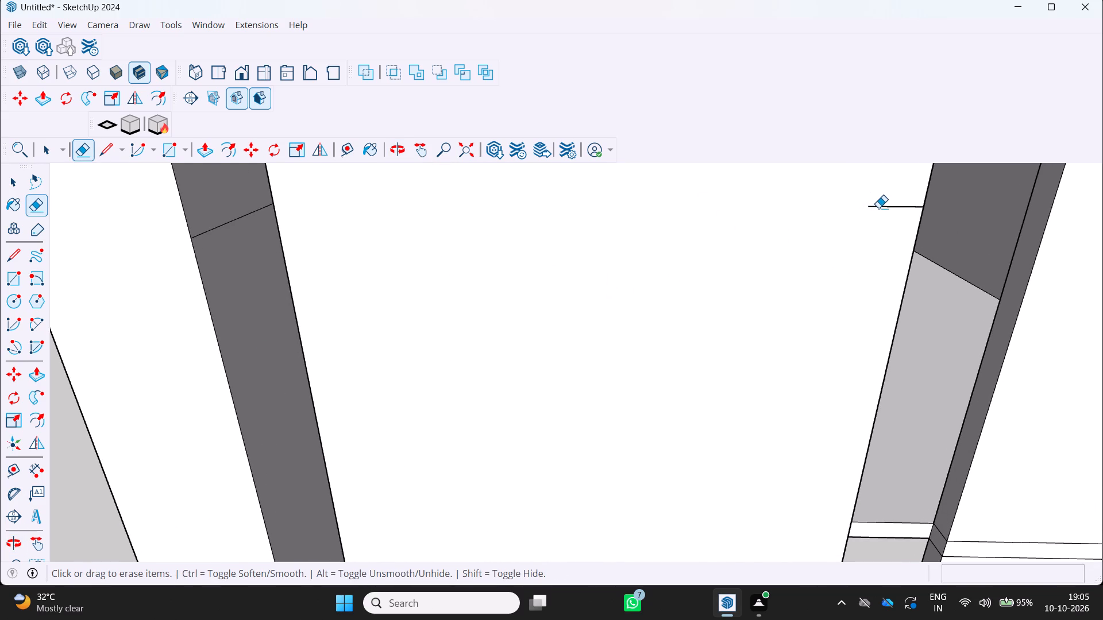
pyautogui.click(878, 208)
# Draw a ground rectangle about 10' 3" by 8 1/2" along the front boundary, starting at the low wall beside the human figure.
pyautogui.scroll(-11, 870, 207)
pyautogui.scroll(-6, 692, 298)
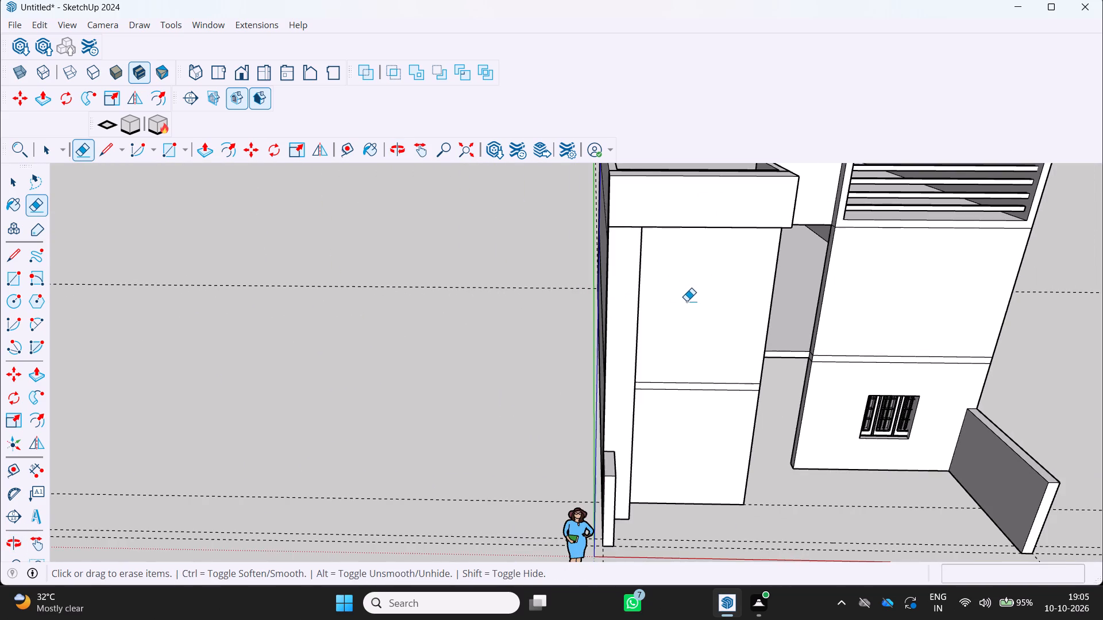
pyautogui.moveTo(687, 300); pyautogui.dragTo(668, 269, button='middle')
pyautogui.scroll(-6, 668, 269)
pyautogui.scroll(1, 743, 311)
pyautogui.moveTo(703, 269); pyautogui.dragTo(692, 253, button='middle')
pyautogui.middleClick(692, 253)
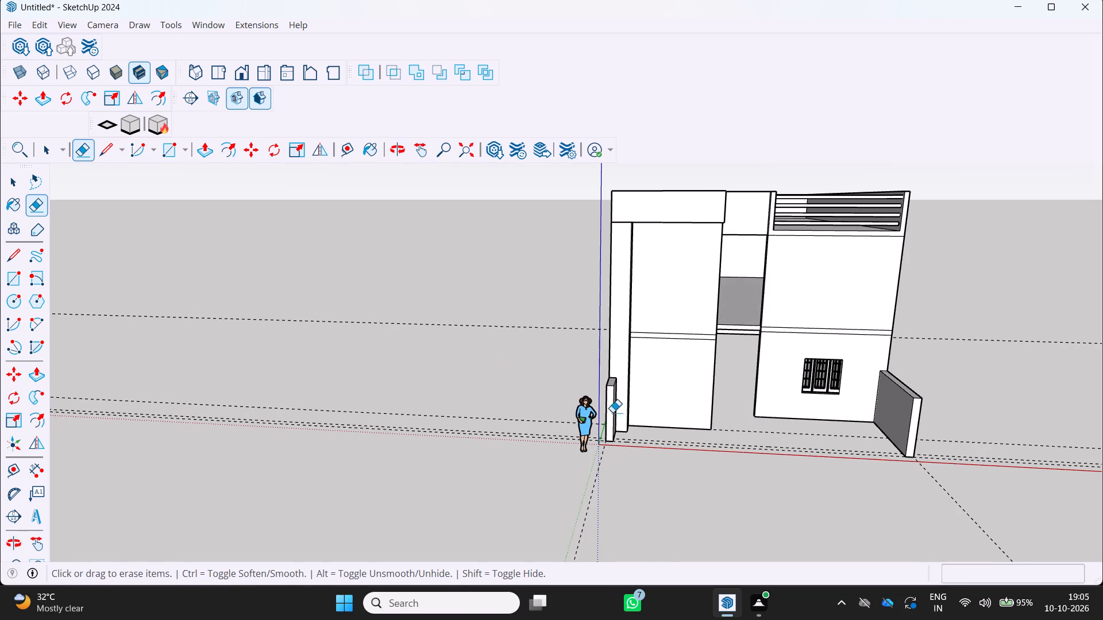
pyautogui.scroll(-2, 615, 414)
pyautogui.moveTo(608, 418); pyautogui.dragTo(503, 453, button='middle')
pyautogui.scroll(-1, 606, 419)
pyautogui.scroll(4, 734, 427)
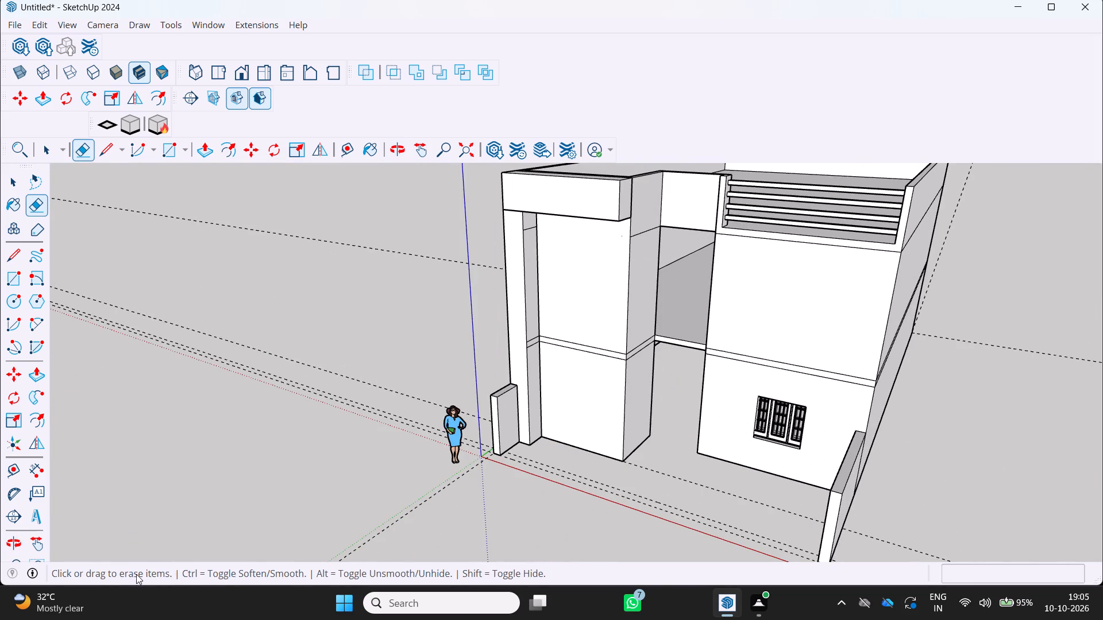
pyautogui.press('r')
pyautogui.scroll(8, 206, 580)
pyautogui.scroll(7, 515, 452)
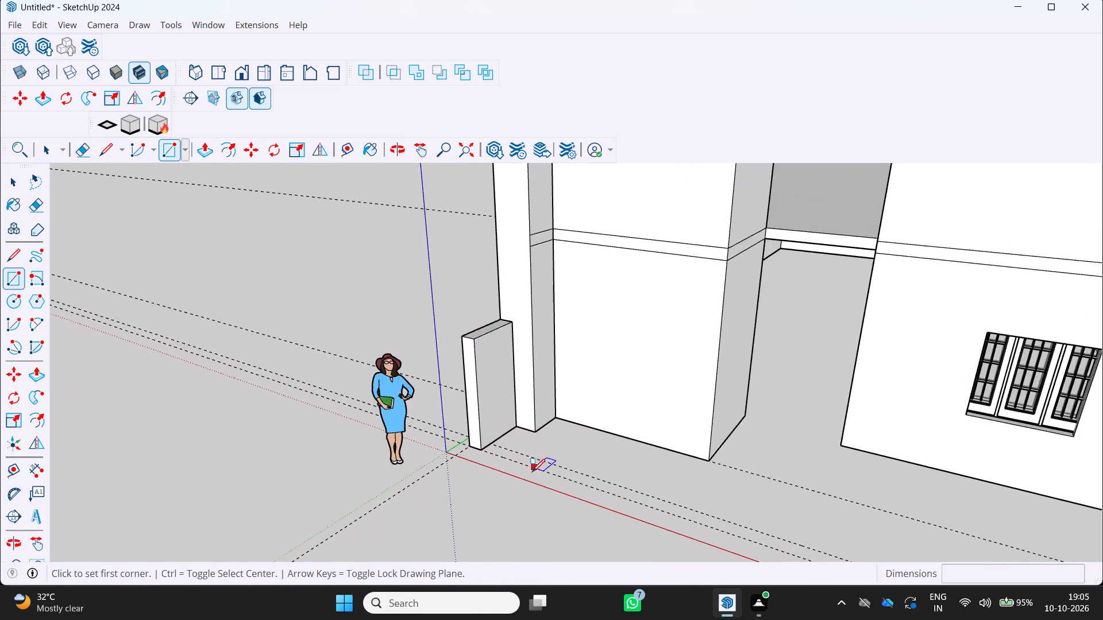
pyautogui.scroll(2, 532, 472)
pyautogui.click(476, 433)
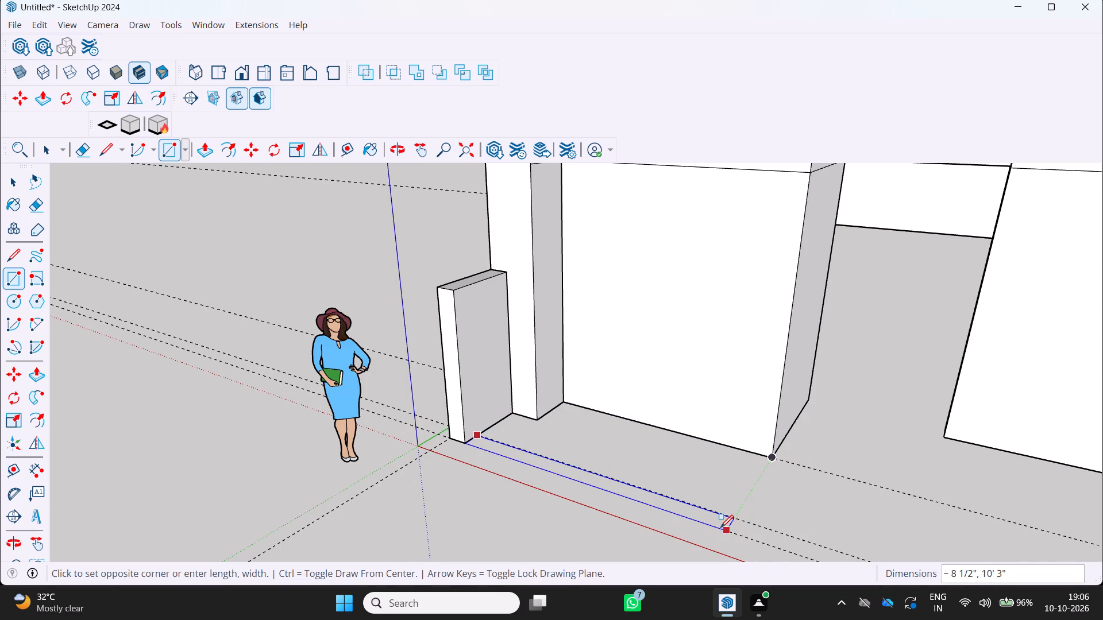
pyautogui.click(727, 534)
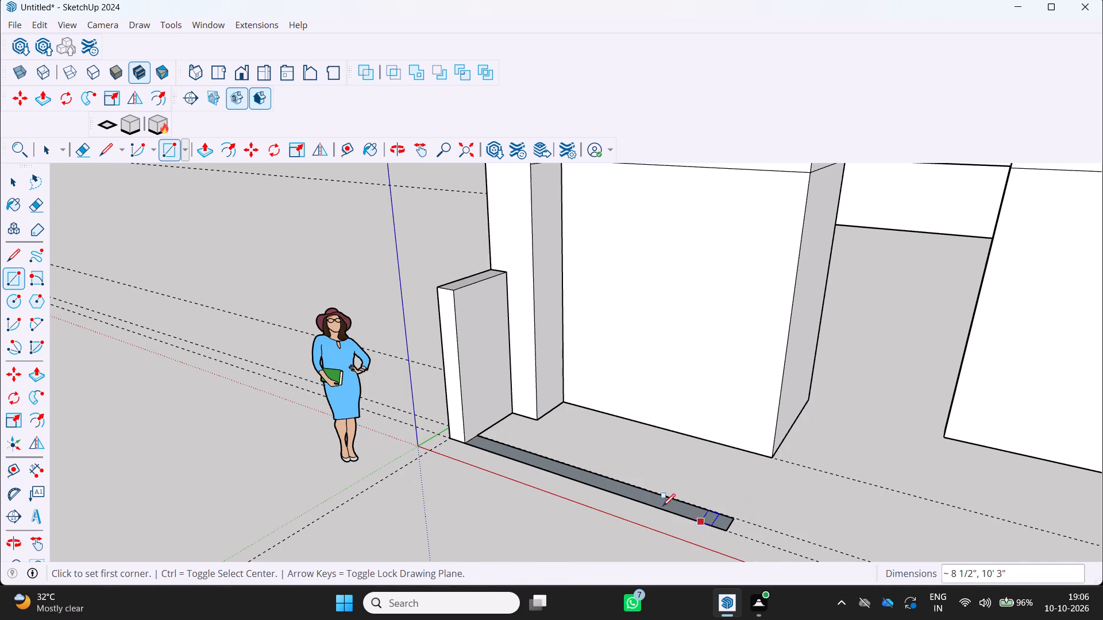
# Extrude the front boundary rectangle upward 6' to match the top of the adjoining low wall.
pyautogui.press('p')
pyautogui.click(614, 482)
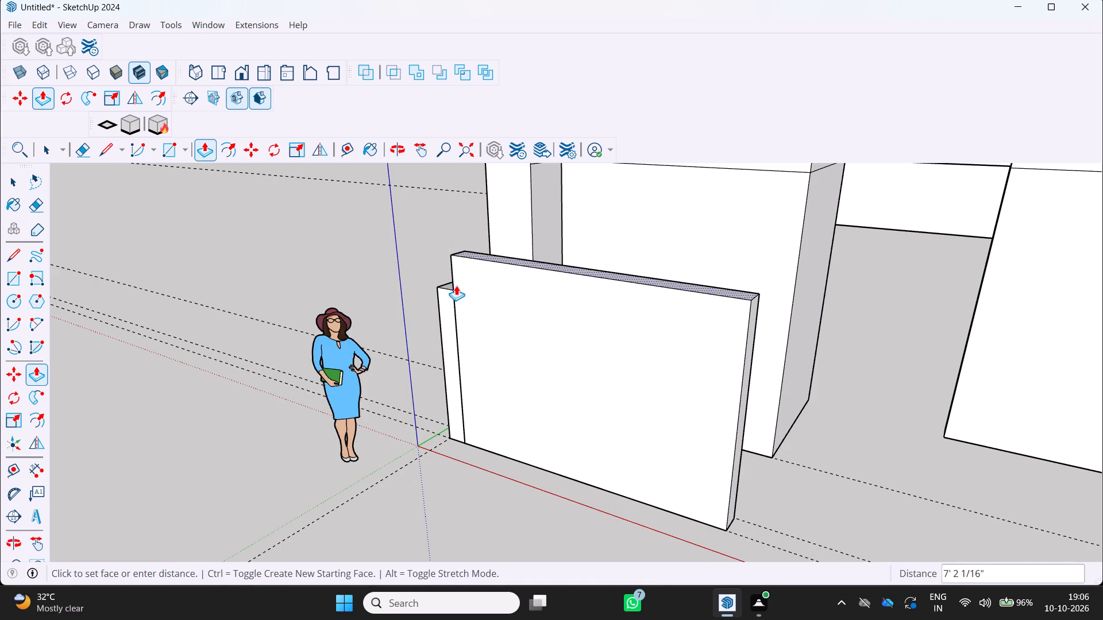
pyautogui.click(437, 283)
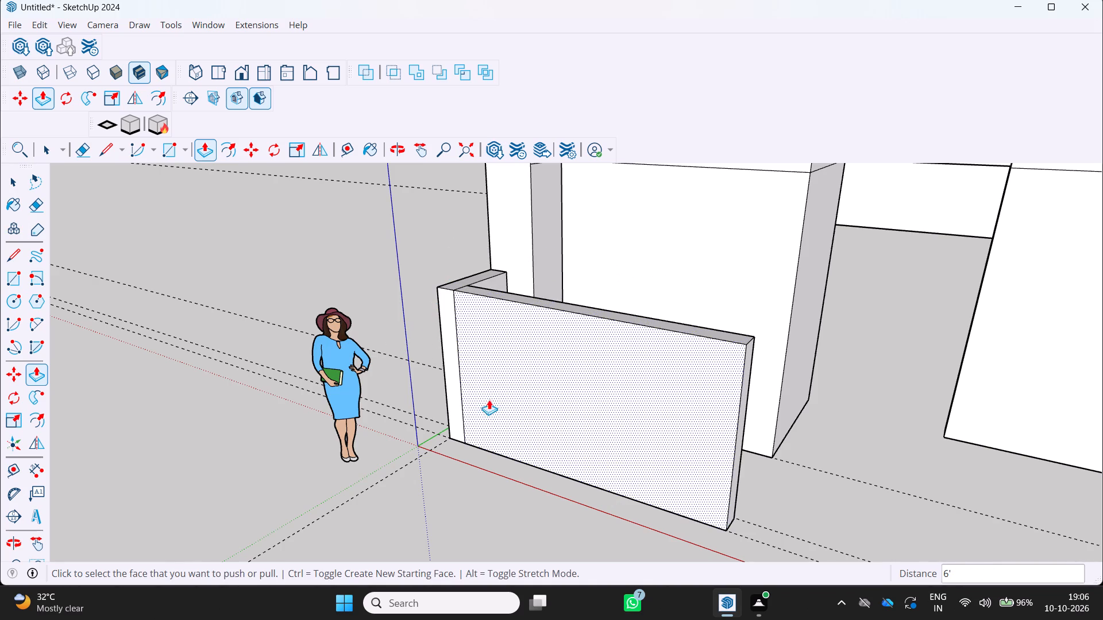
pyautogui.press('space')
pyautogui.press('space')
# Examine the new front boundary wall up close and against the whole façade and the opening between the two blocks.
pyautogui.scroll(-4, 506, 463)
pyautogui.moveTo(481, 445); pyautogui.dragTo(585, 417, button='middle')
pyautogui.scroll(-6, 585, 417)
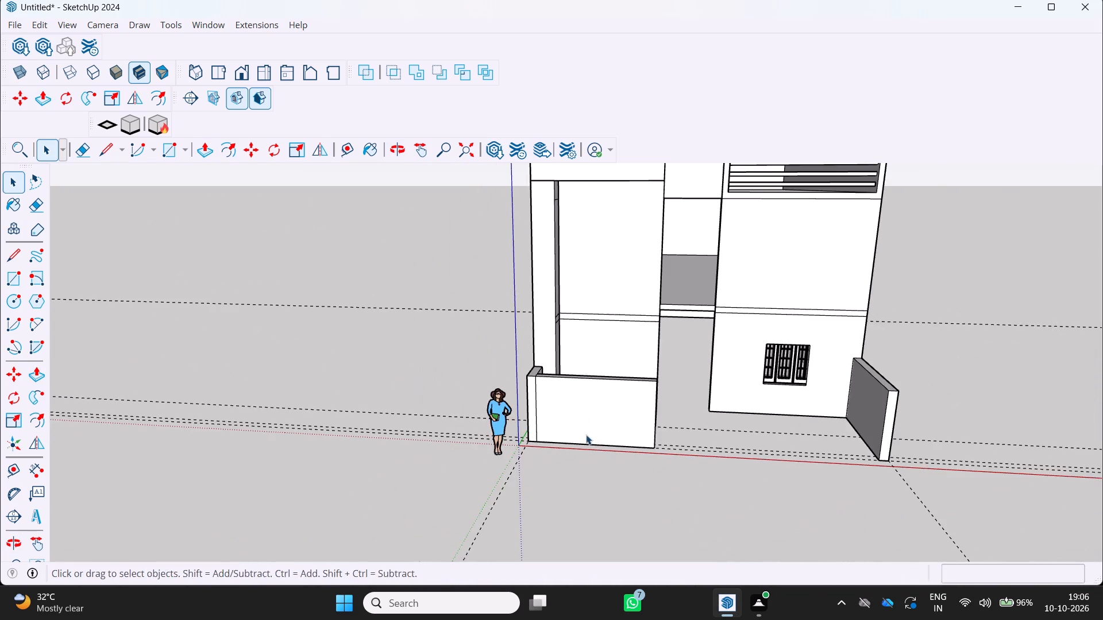
pyautogui.moveTo(595, 441); pyautogui.dragTo(618, 446, button='middle')
pyautogui.scroll(-3, 675, 461)
pyautogui.moveTo(661, 458); pyautogui.dragTo(627, 402, button='middle')
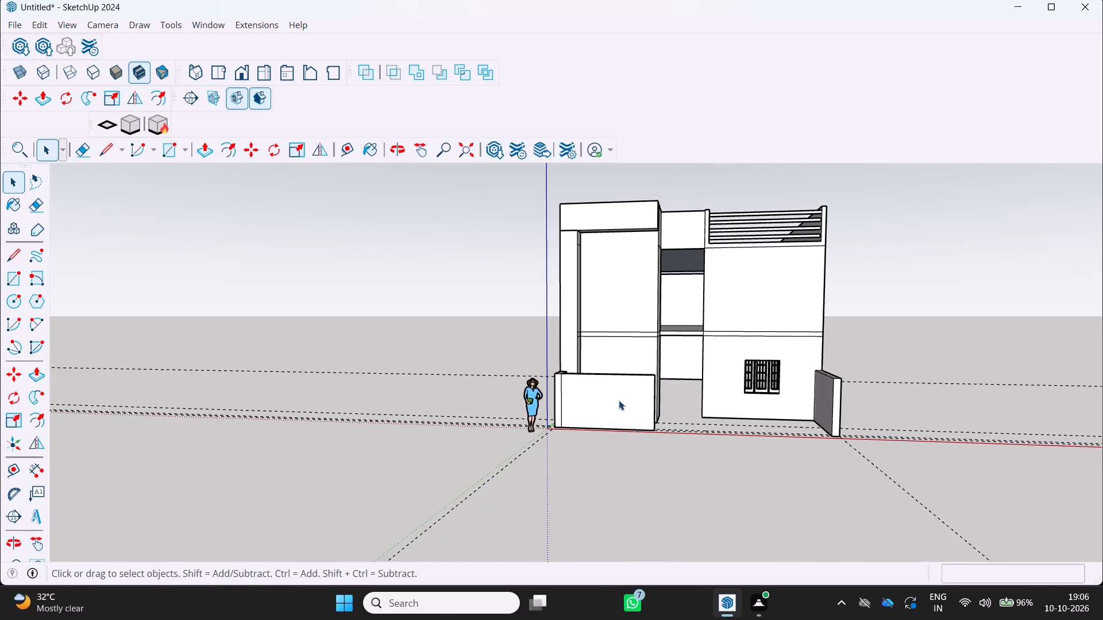
pyautogui.scroll(-4, 618, 403)
pyautogui.moveTo(614, 410); pyautogui.dragTo(662, 424, button='middle')
pyautogui.middleClick(662, 424)
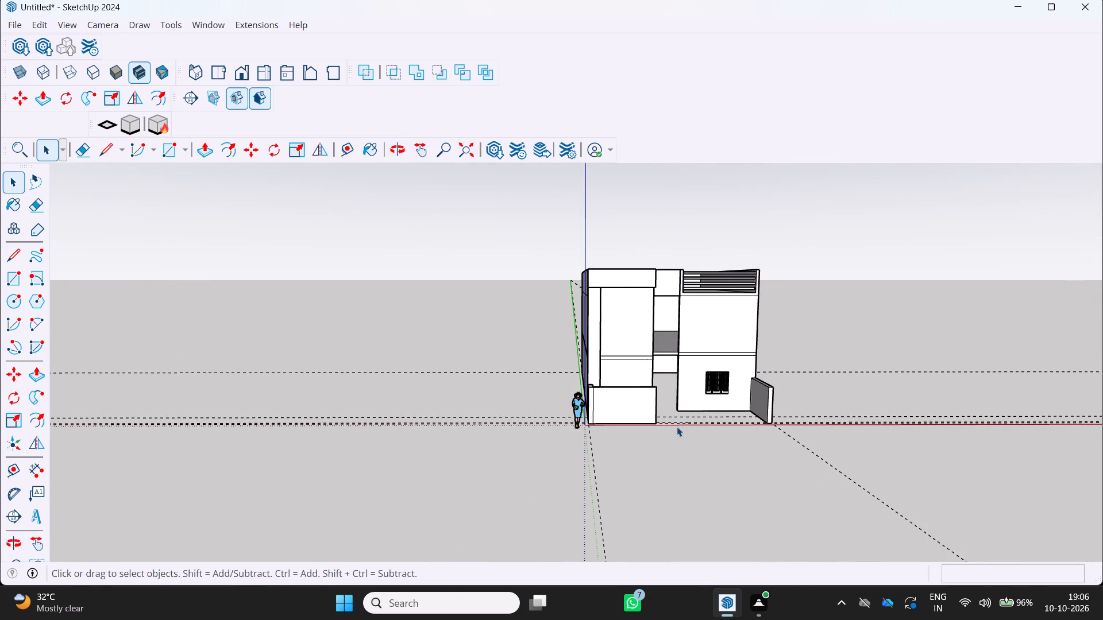
pyautogui.moveTo(668, 425); pyautogui.dragTo(665, 425, button='middle')
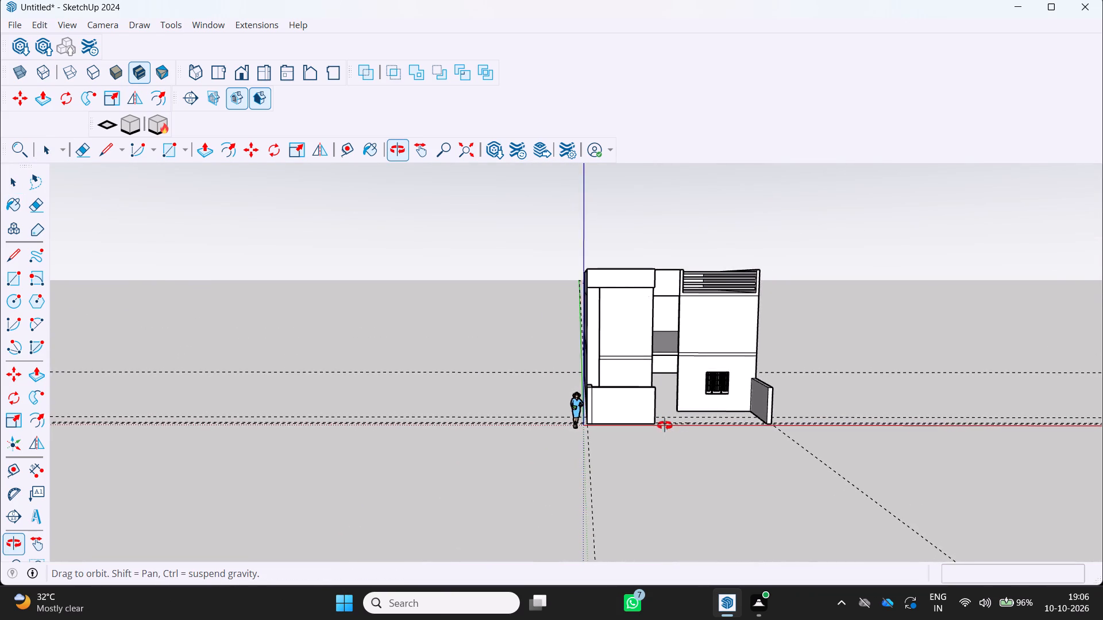
pyautogui.moveTo(665, 425); pyautogui.dragTo(599, 453, button='middle')
pyautogui.scroll(-1, 597, 452)
pyautogui.scroll(5, 622, 424)
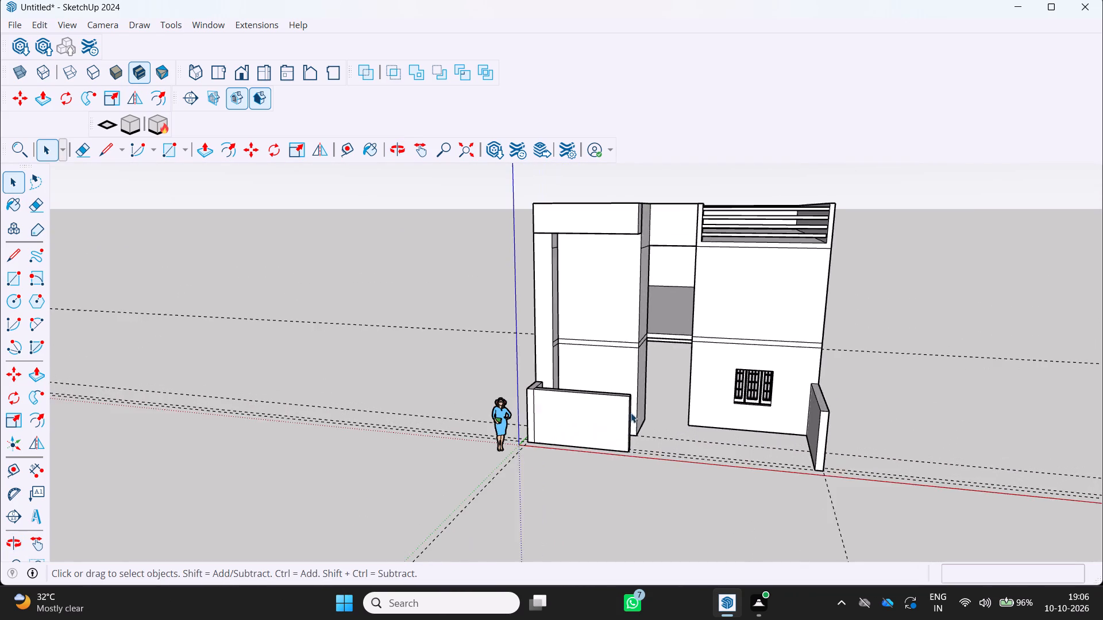
pyautogui.scroll(9, 631, 413)
pyautogui.moveTo(680, 441); pyautogui.dragTo(651, 431, button='middle')
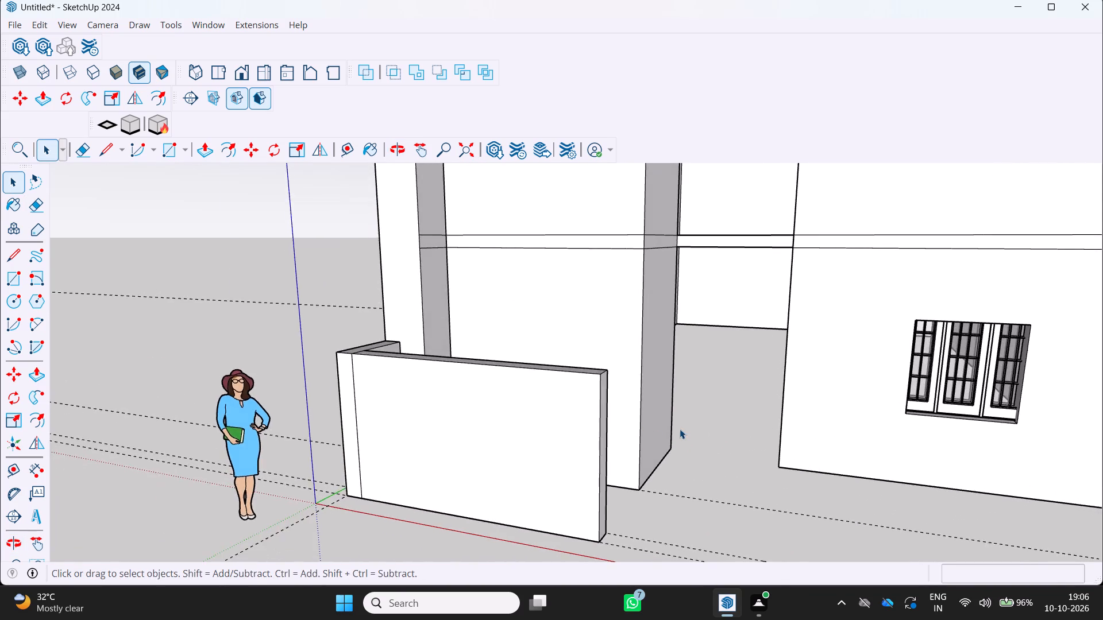
pyautogui.scroll(3, 680, 429)
pyautogui.scroll(-8, 673, 432)
pyautogui.moveTo(677, 429); pyautogui.dragTo(731, 462, button='middle')
pyautogui.scroll(-4, 731, 462)
pyautogui.moveTo(731, 460); pyautogui.dragTo(709, 442, button='middle')
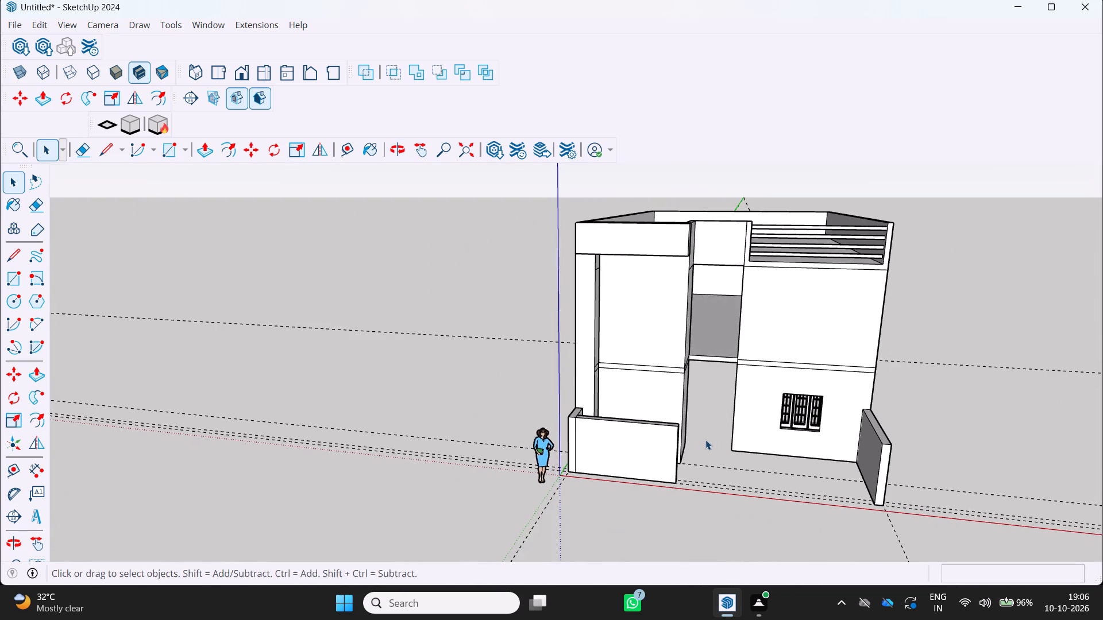
pyautogui.scroll(-3, 705, 439)
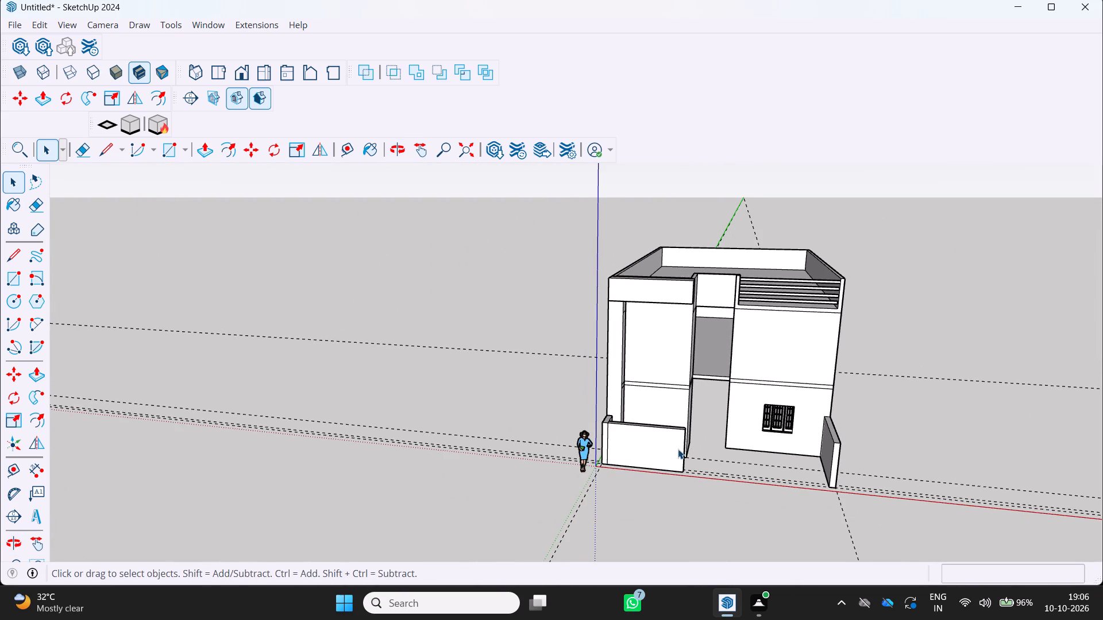
# Draw a 2' by 9" ground rectangle from the projecting block's rear bottom corner into the entrance opening.
pyautogui.scroll(1, 724, 444)
pyautogui.scroll(7, 783, 439)
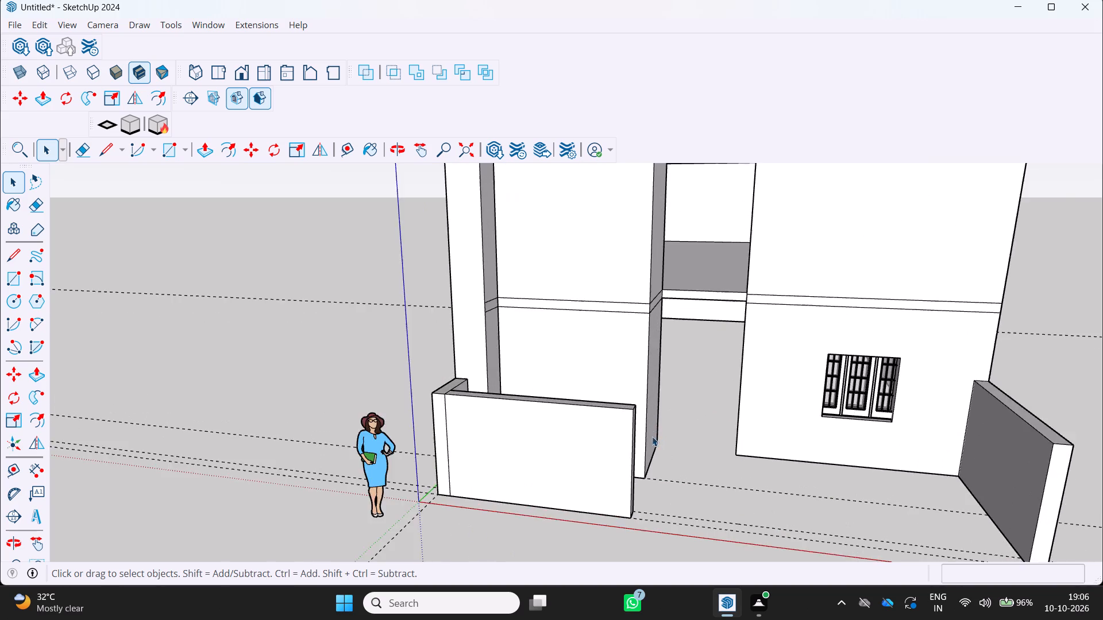
pyautogui.scroll(7, 652, 436)
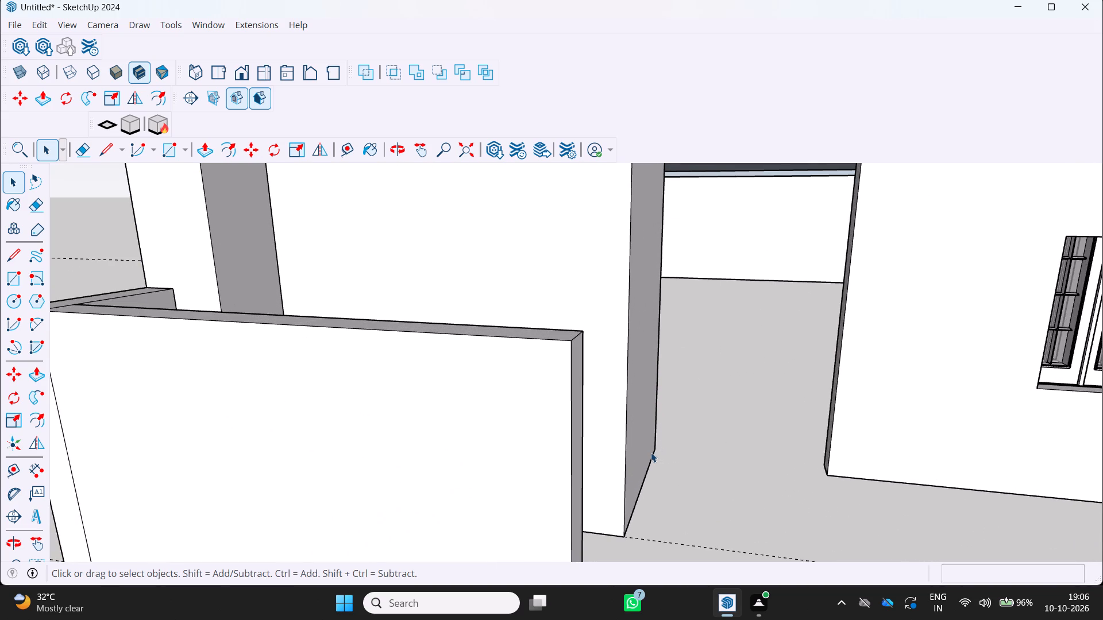
pyautogui.press('r')
pyautogui.click(658, 445)
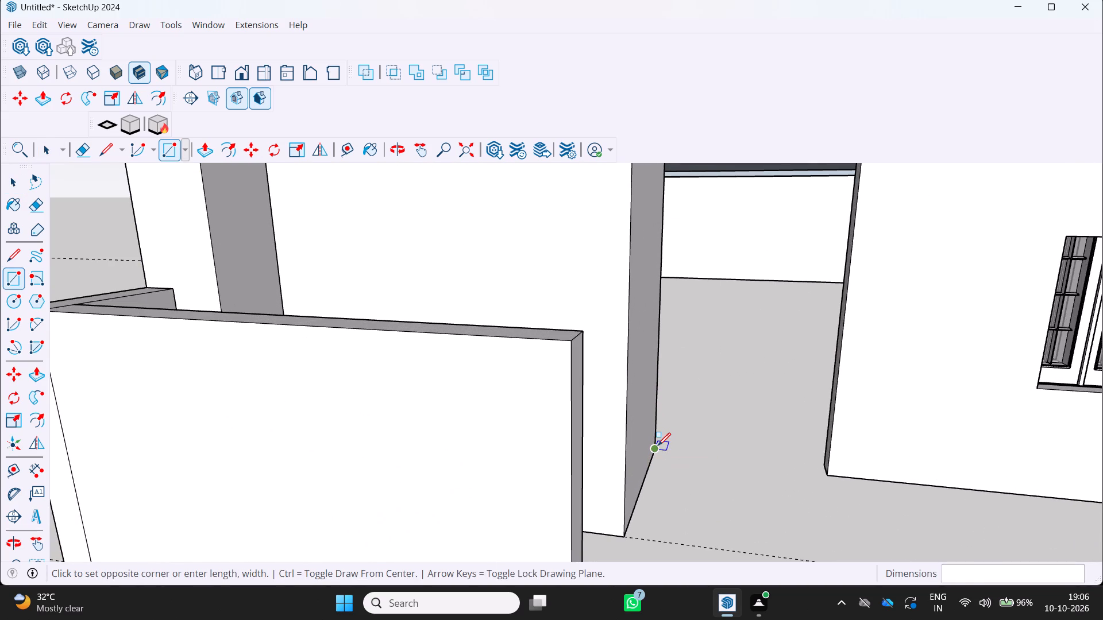
pyautogui.click(699, 477)
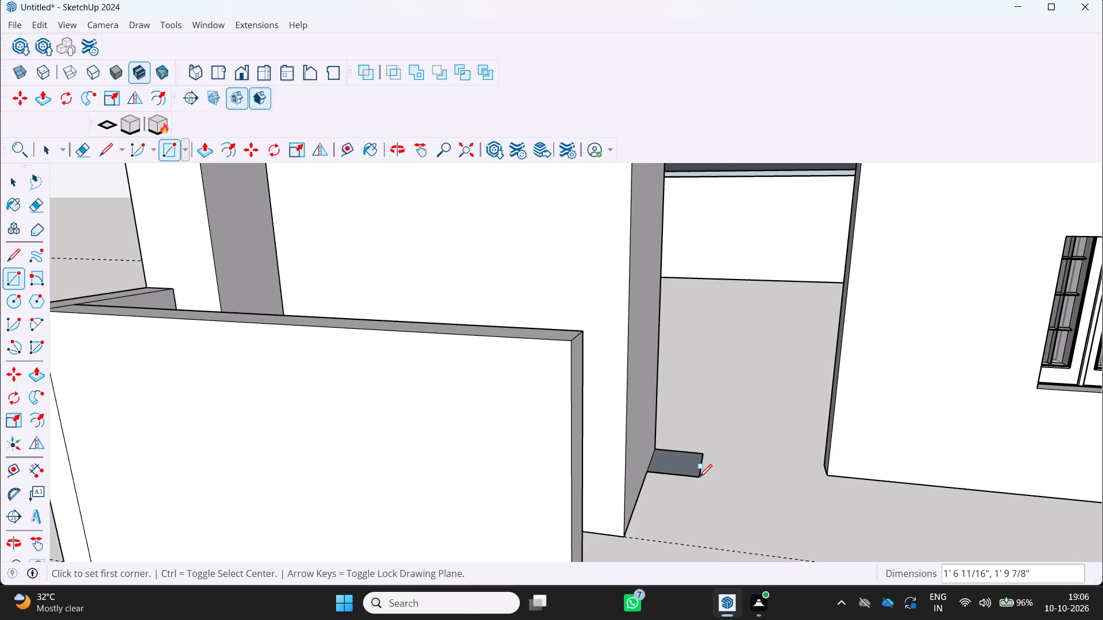
pyautogui.write("2',9")
pyautogui.press('Return')
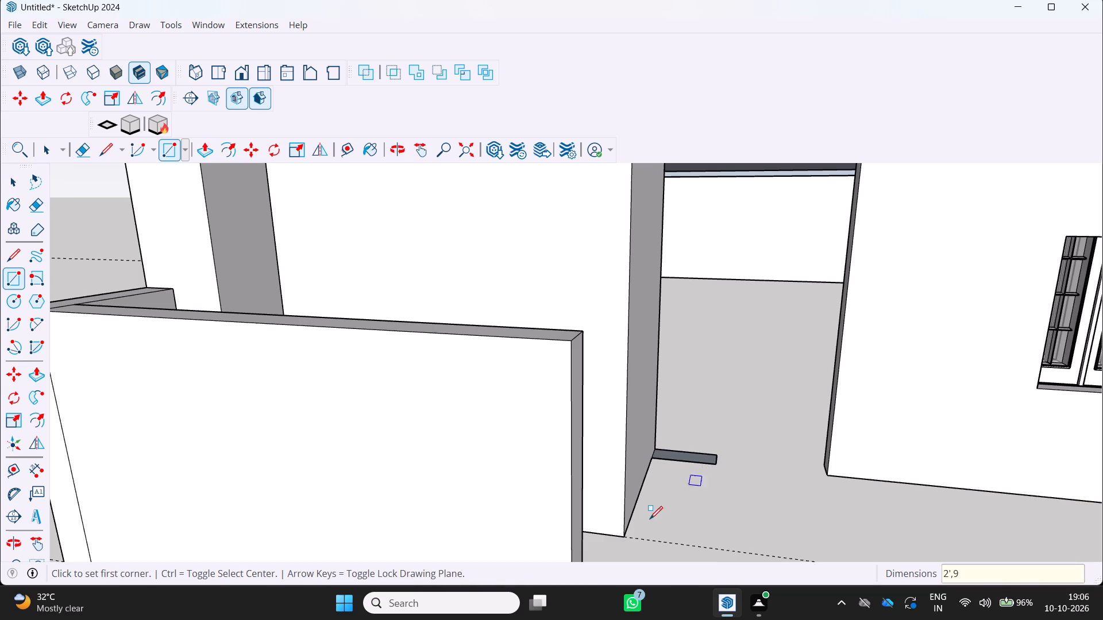
# Extrude the 2' by 9" rectangle upward 20' 6 7/16" to the underside of the upper wall over the opening.
pyautogui.scroll(-1, 661, 480)
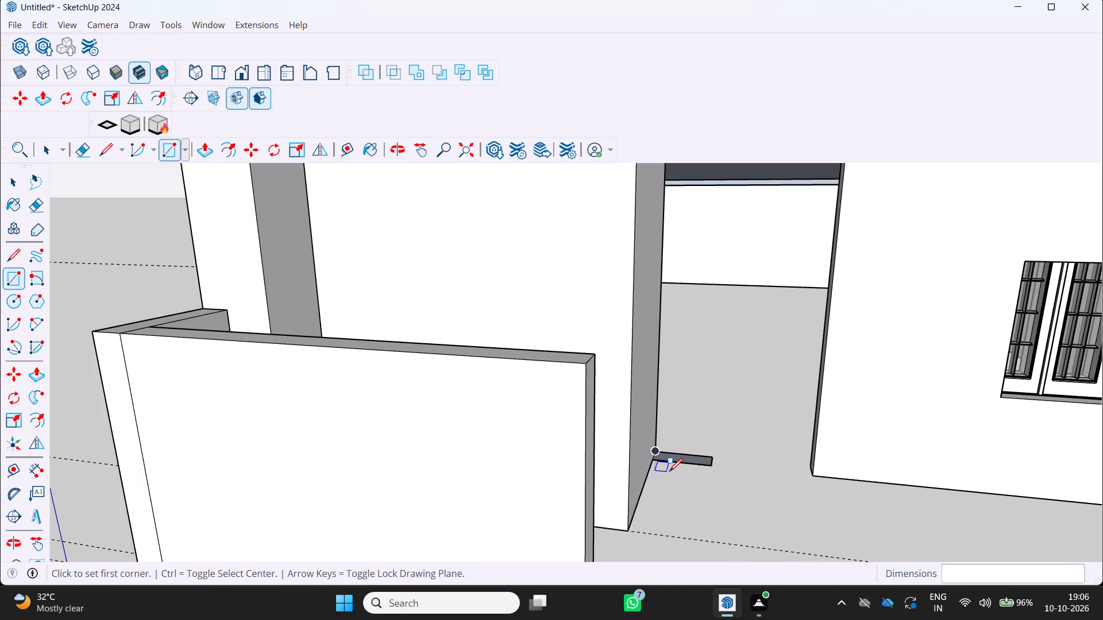
pyautogui.press('p')
pyautogui.scroll(3, 668, 448)
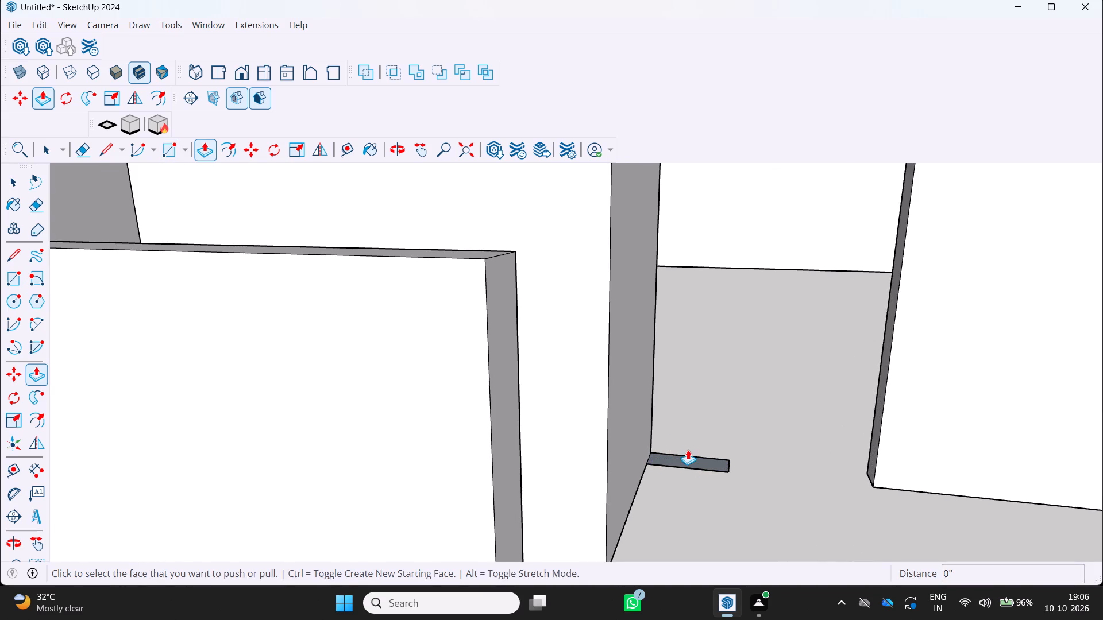
pyautogui.click(691, 459)
pyautogui.scroll(-9, 674, 278)
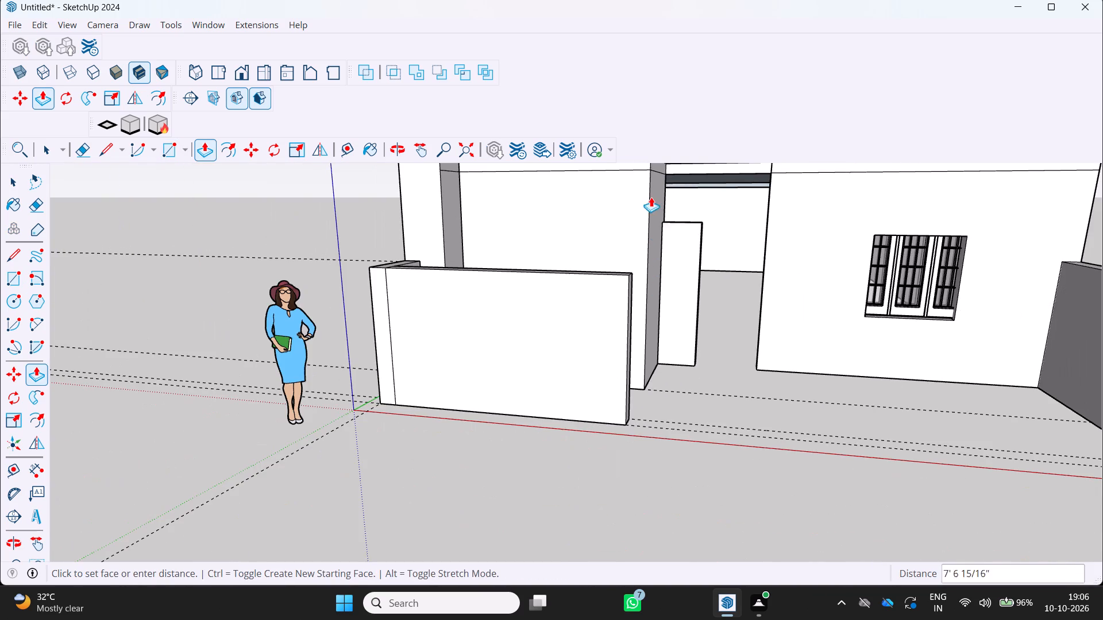
pyautogui.scroll(-2, 651, 165)
pyautogui.moveTo(651, 164); pyautogui.dragTo(684, 183, button='middle')
pyautogui.scroll(-3, 683, 183)
pyautogui.moveTo(672, 180); pyautogui.dragTo(560, 158, button='middle')
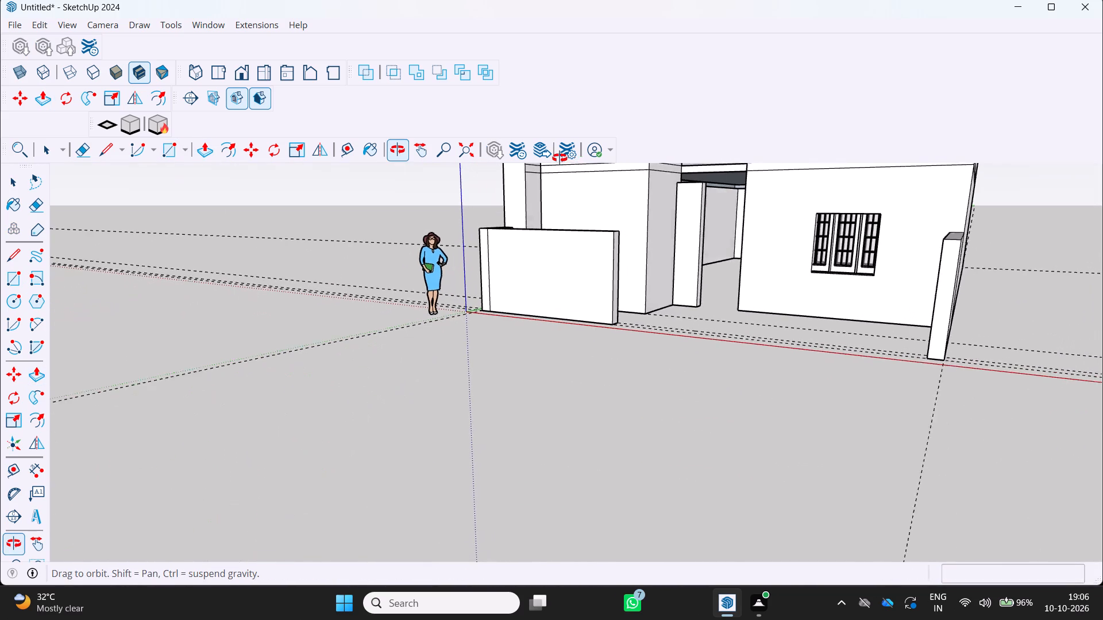
pyautogui.moveTo(560, 158); pyautogui.dragTo(558, 157, button='middle')
pyautogui.moveTo(655, 170); pyautogui.dragTo(736, 242, button='middle')
pyautogui.middleClick(736, 242)
pyautogui.middleClick(736, 242)
pyautogui.middleClick(736, 242)
pyautogui.scroll(-5, 736, 242)
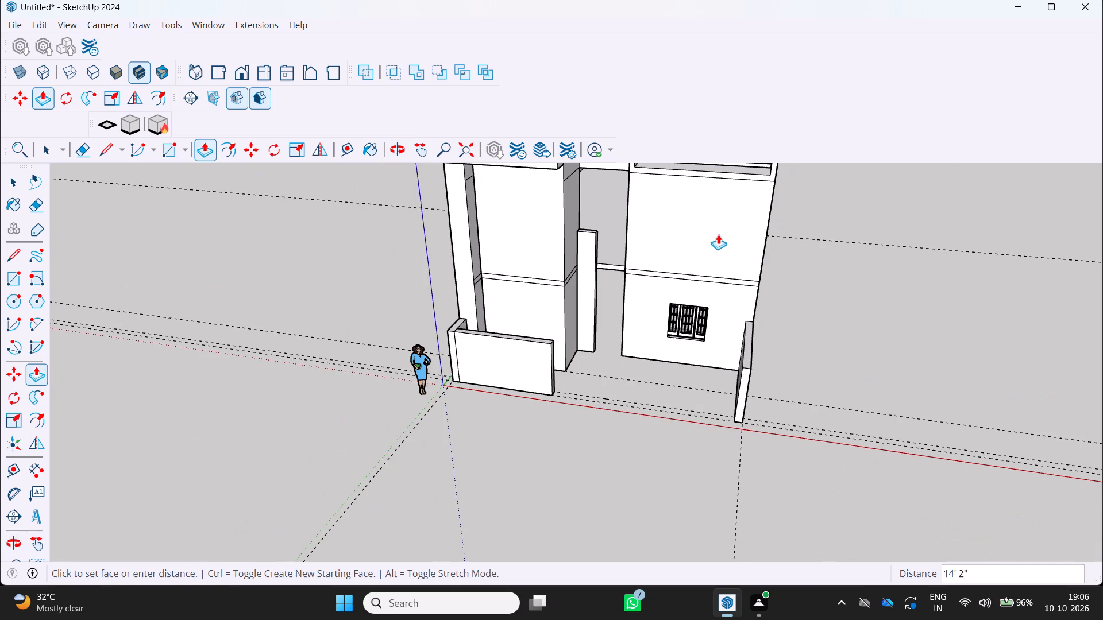
pyautogui.scroll(-4, 642, 185)
pyautogui.moveTo(619, 176); pyautogui.dragTo(588, 162, button='middle')
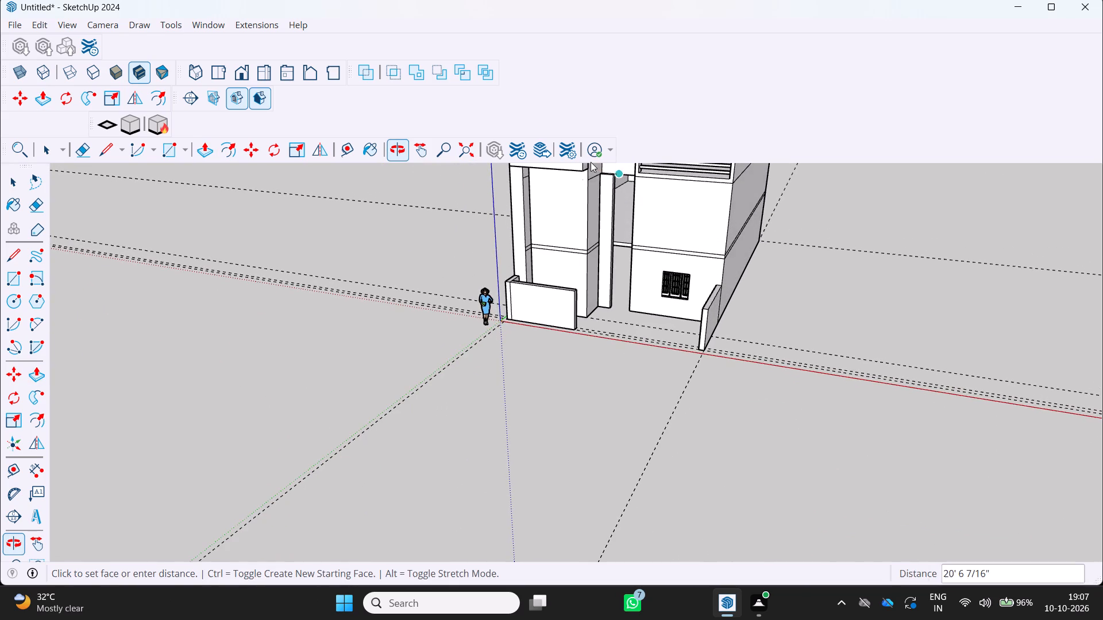
pyautogui.moveTo(624, 176); pyautogui.dragTo(619, 183)
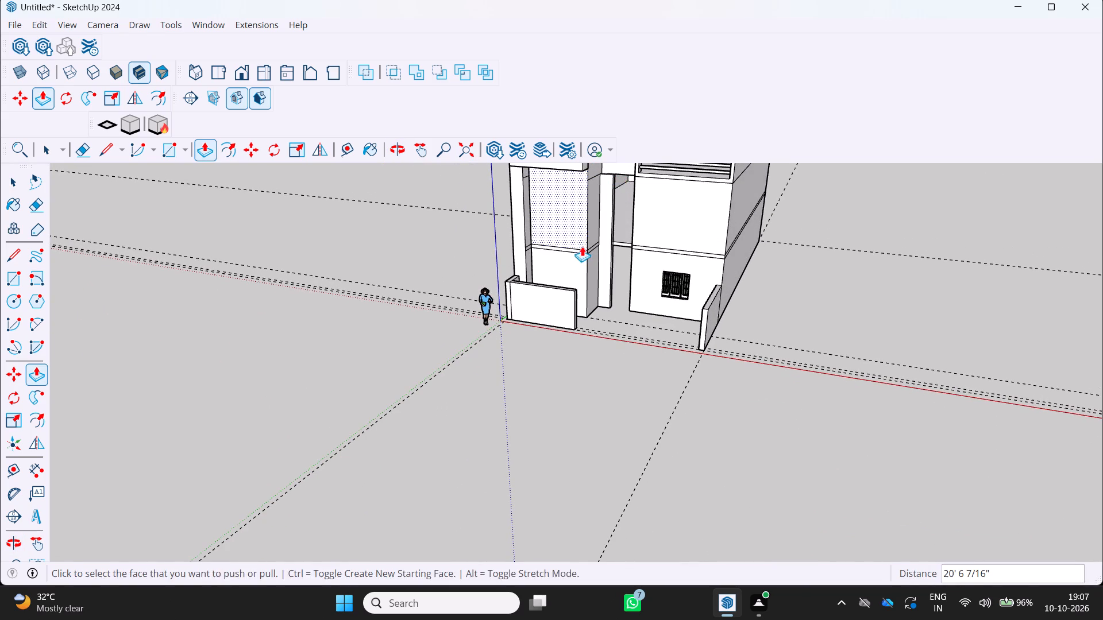
# Examine the tall wall strip in the entrance opening from above, at its base and from the front.
pyautogui.moveTo(582, 248); pyautogui.dragTo(626, 255, button='middle')
pyautogui.middleClick(628, 255)
pyautogui.scroll(-1, 629, 257)
pyautogui.middleClick(638, 259)
pyautogui.scroll(5, 638, 259)
pyautogui.moveTo(635, 250); pyautogui.dragTo(614, 212, button='middle')
pyautogui.scroll(-4, 615, 211)
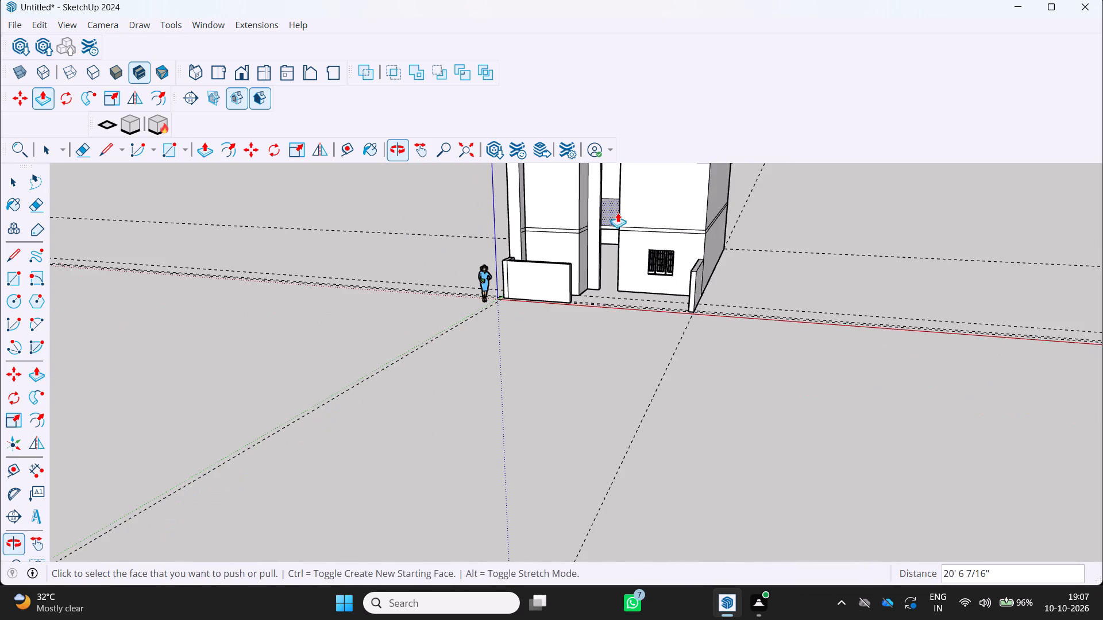
pyautogui.moveTo(630, 254); pyautogui.dragTo(677, 224, button='middle')
pyautogui.scroll(4, 638, 250)
pyautogui.moveTo(600, 250); pyautogui.dragTo(558, 417, button='middle')
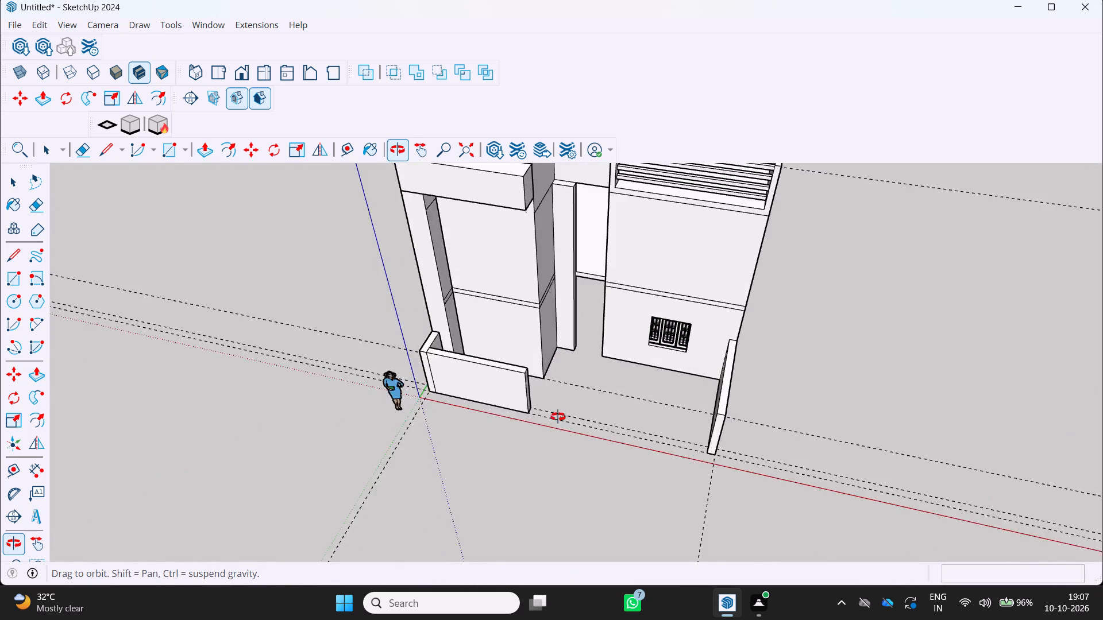
pyautogui.moveTo(558, 417); pyautogui.dragTo(576, 475, button='middle')
pyautogui.middleClick(573, 407)
pyautogui.scroll(1, 573, 407)
pyautogui.middleClick(574, 405)
pyautogui.scroll(2, 573, 352)
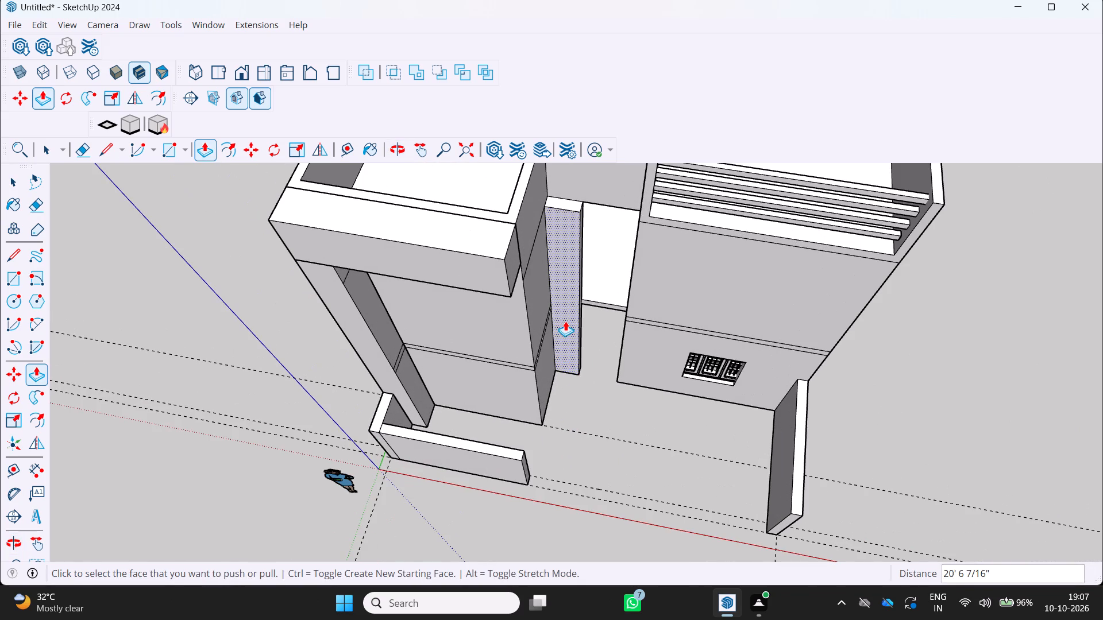
pyautogui.moveTo(553, 281); pyautogui.dragTo(576, 224, button='middle')
pyautogui.scroll(-3, 576, 224)
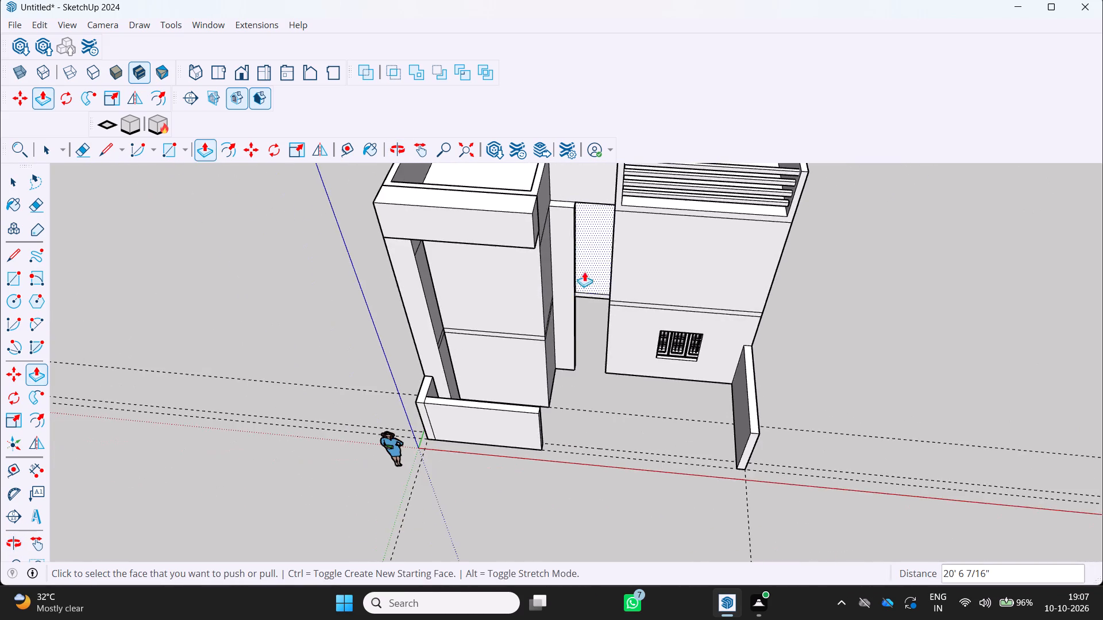
pyautogui.moveTo(568, 311); pyautogui.dragTo(533, 259, button='middle')
pyautogui.scroll(6, 596, 285)
pyautogui.moveTo(577, 297); pyautogui.dragTo(552, 268, button='middle')
pyautogui.scroll(1, 577, 297)
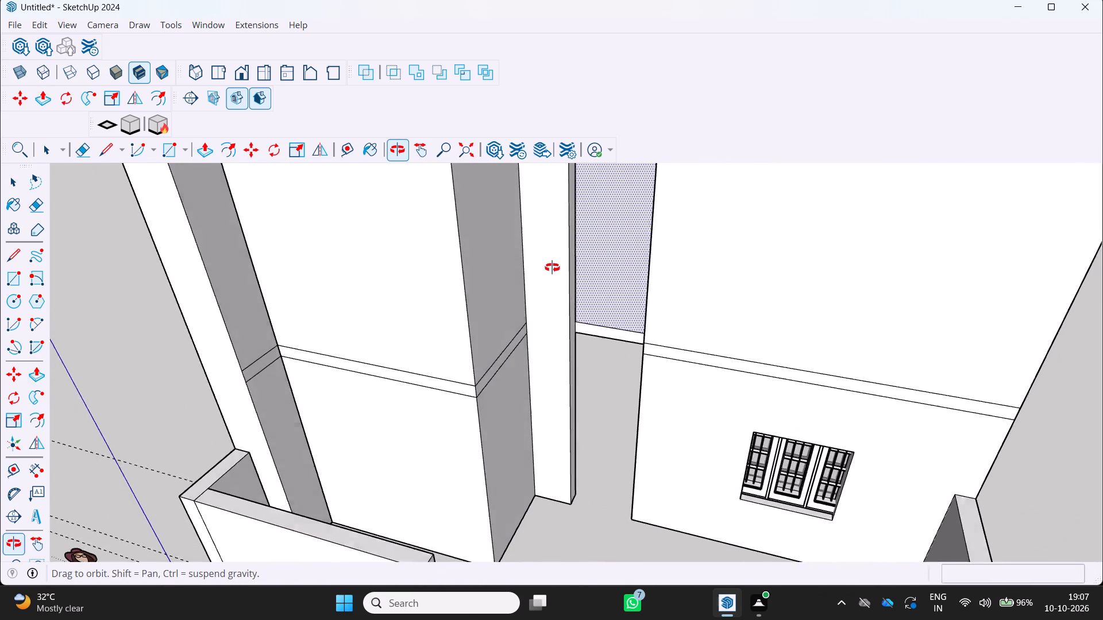
pyautogui.moveTo(552, 268); pyautogui.dragTo(549, 262, button='middle')
pyautogui.scroll(2, 597, 366)
pyautogui.moveTo(599, 411); pyautogui.dragTo(627, 313, button='middle')
pyautogui.scroll(-5, 627, 313)
pyautogui.middleClick(627, 313)
pyautogui.scroll(4, 631, 378)
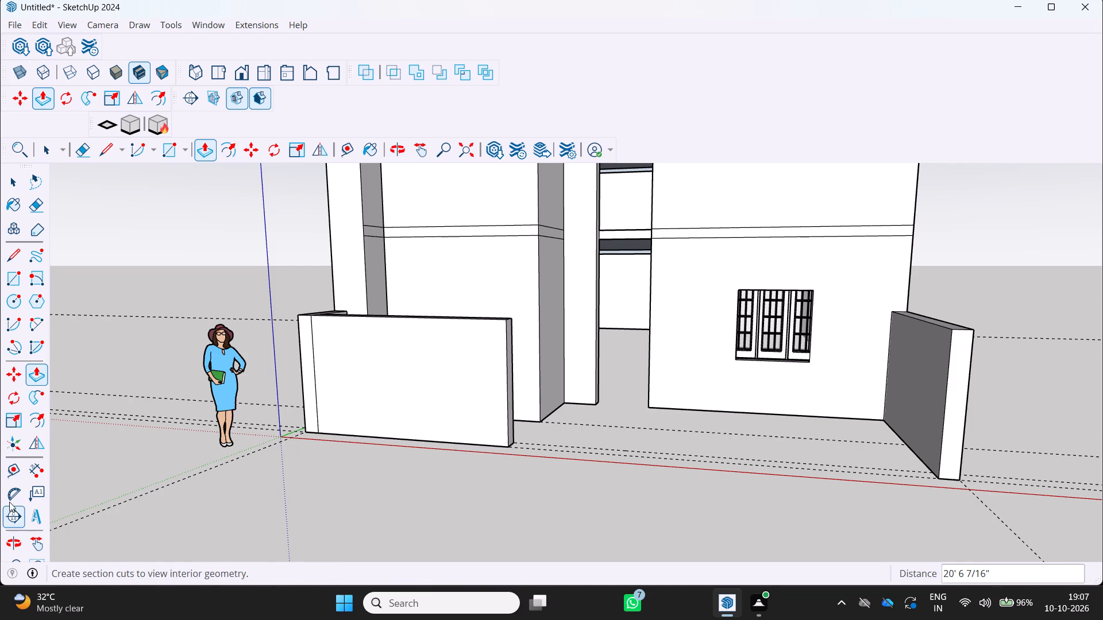
# Measure the entrance opening's width at ground level between the tall wall strip and the block with the barred window.
pyautogui.click(34, 474)
pyautogui.scroll(4, 764, 435)
pyautogui.click(558, 398)
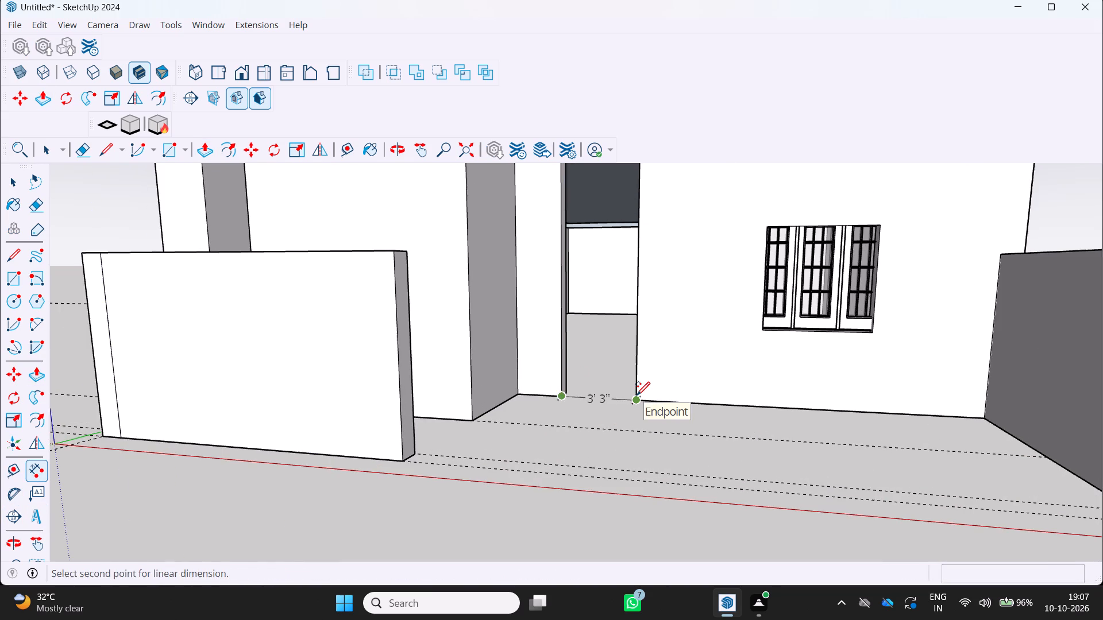
pyautogui.press('Escape')
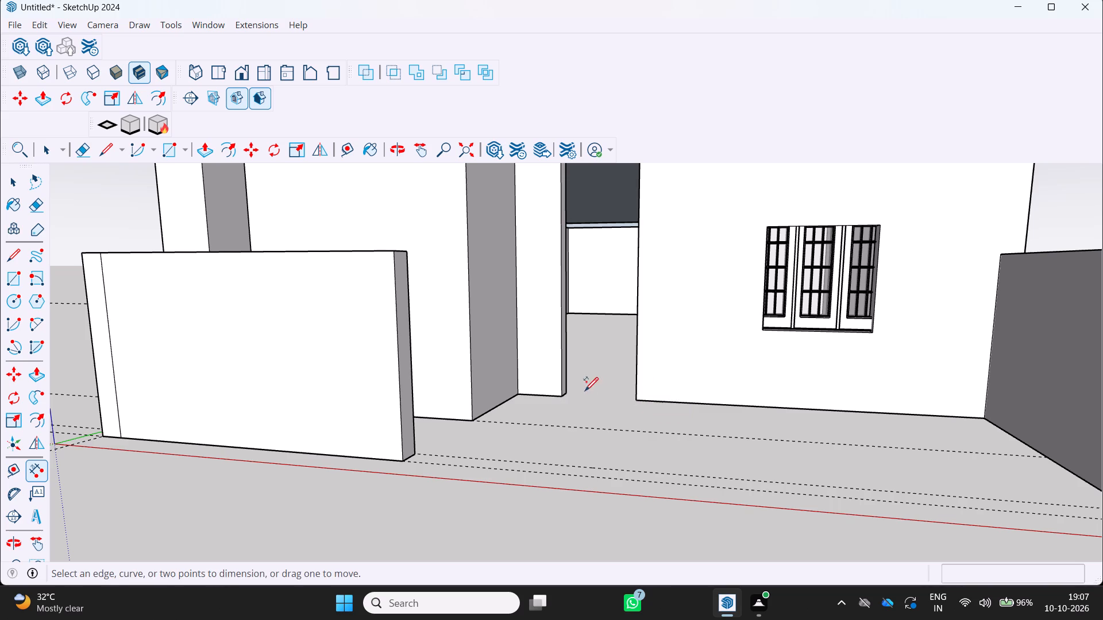
# Push the ground-floor side face of the window block back 7" to widen the entrance opening.
pyautogui.moveTo(584, 390); pyautogui.dragTo(640, 437, button='middle')
pyautogui.press('p')
pyautogui.scroll(2, 652, 401)
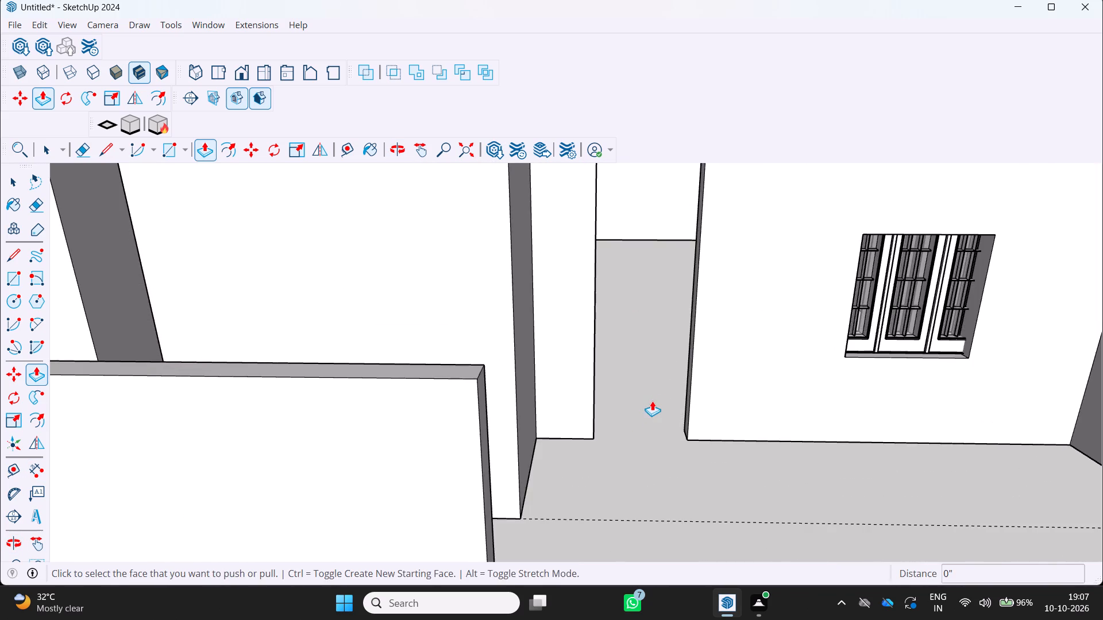
pyautogui.moveTo(665, 407); pyautogui.dragTo(711, 432, button='middle')
pyautogui.scroll(2, 709, 432)
pyautogui.click(666, 384)
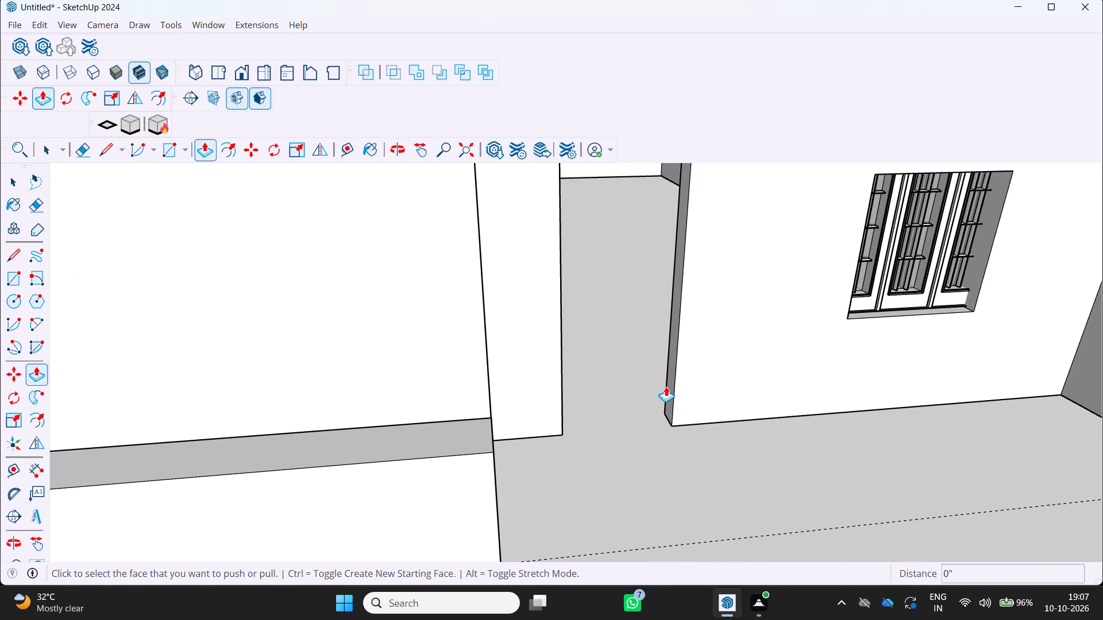
pyautogui.scroll(6, 666, 386)
pyautogui.click(672, 377)
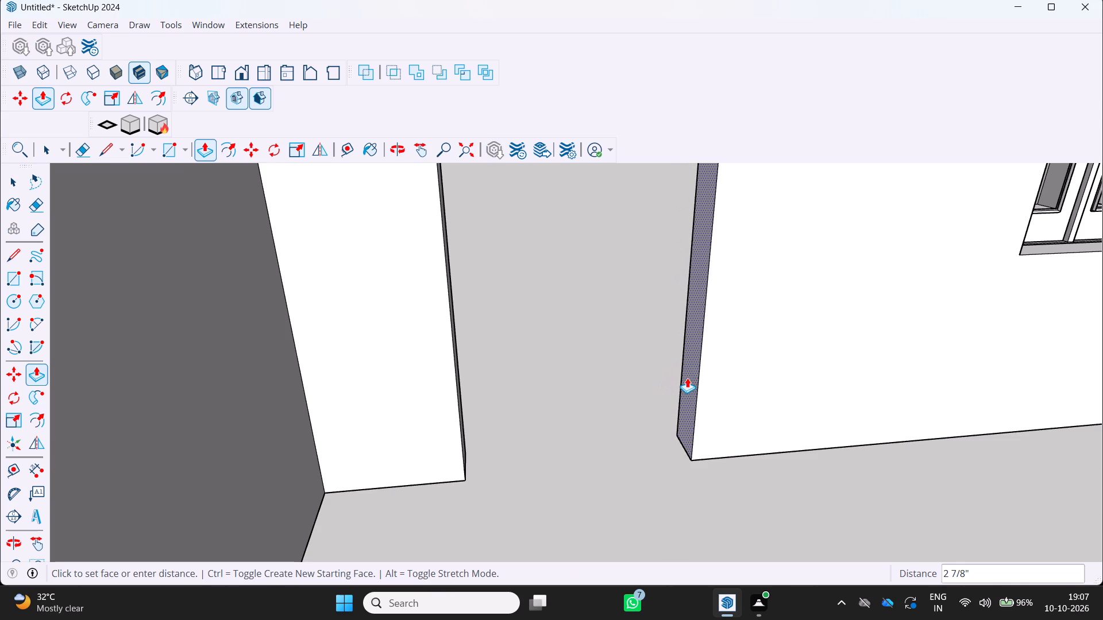
pyautogui.press('7')
pyautogui.press('Return')
# Push the window block's floor-band and upper-storey side faces back 7", flush with the ground-floor side face.
pyautogui.scroll(-7, 687, 378)
pyautogui.moveTo(678, 382); pyautogui.dragTo(677, 383, button='middle')
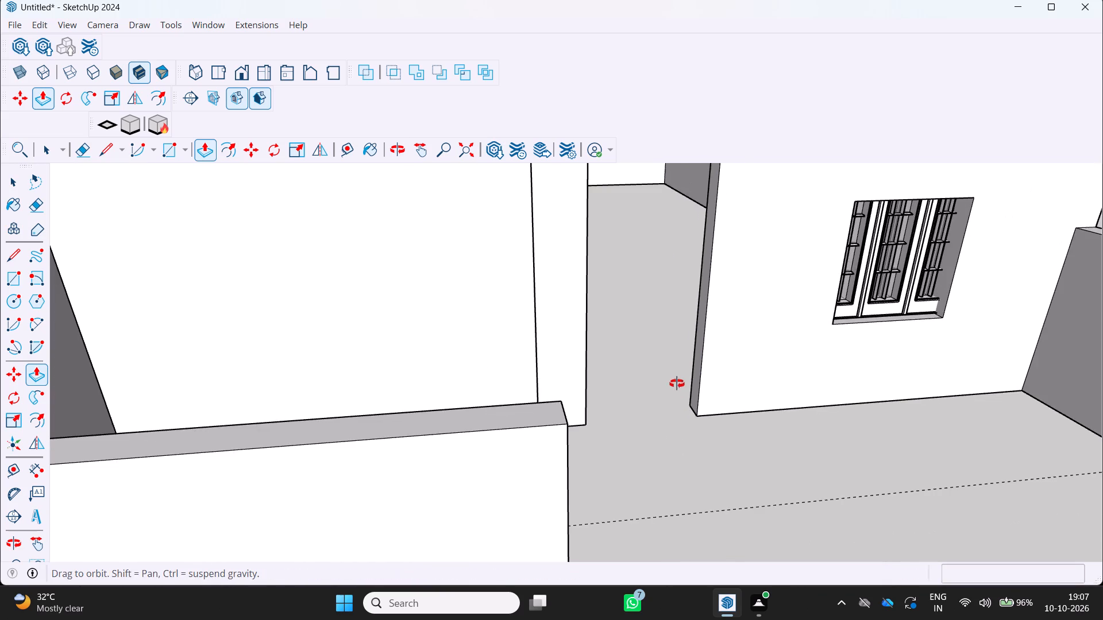
pyautogui.moveTo(677, 383); pyautogui.dragTo(608, 370, button='middle')
pyautogui.scroll(-2, 606, 370)
pyautogui.middleClick(616, 379)
pyautogui.scroll(-4, 616, 379)
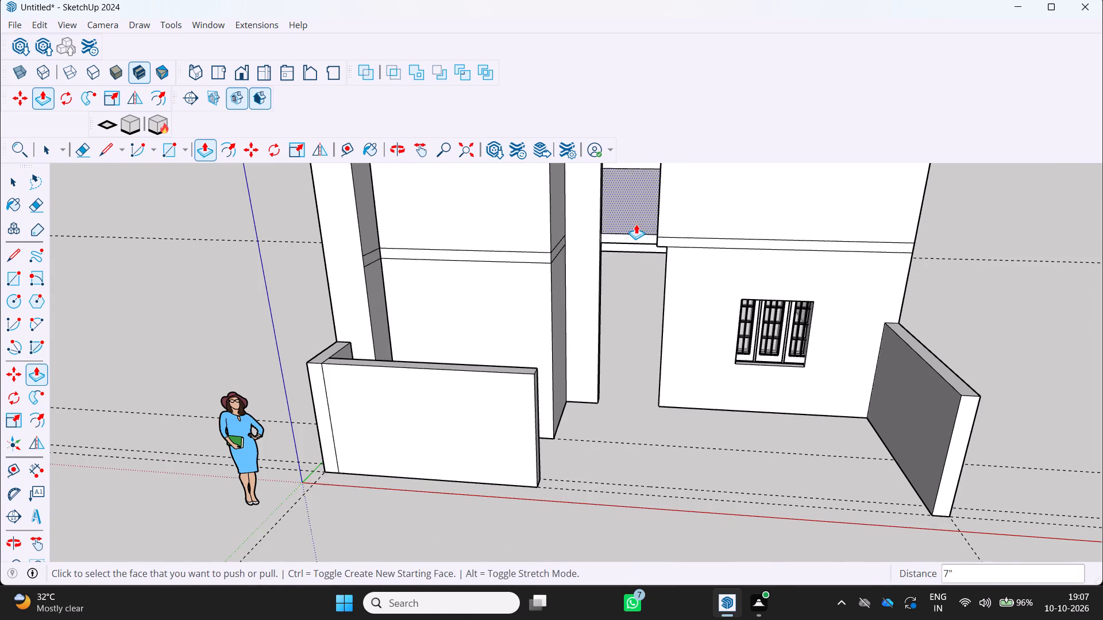
pyautogui.scroll(8, 636, 224)
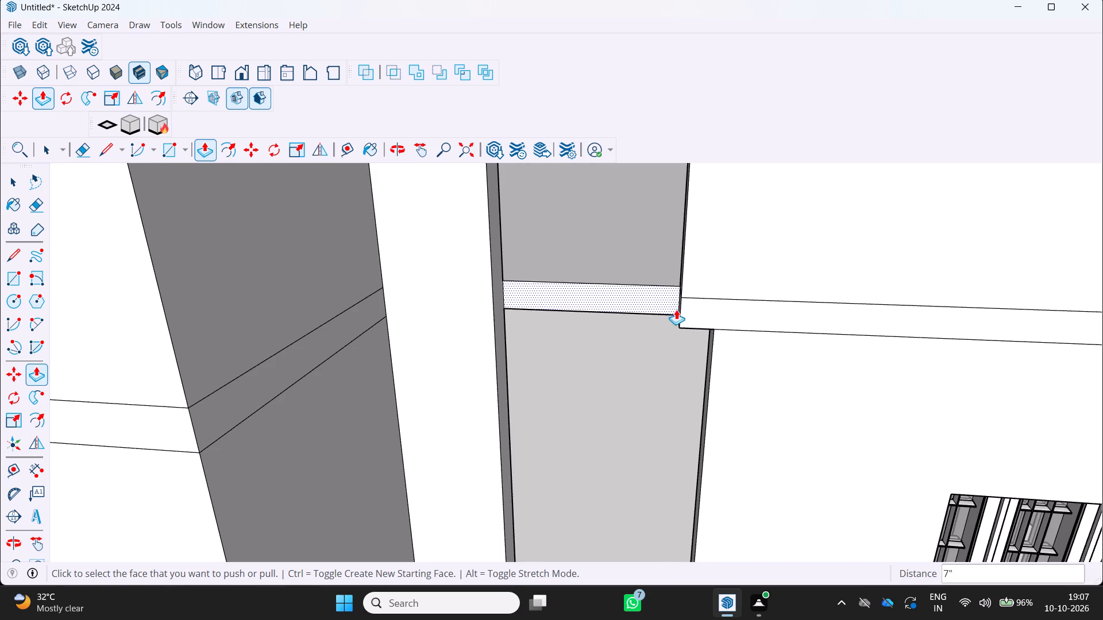
pyautogui.scroll(1, 676, 309)
pyautogui.moveTo(676, 309); pyautogui.dragTo(747, 344, button='middle')
pyautogui.middleClick(747, 344)
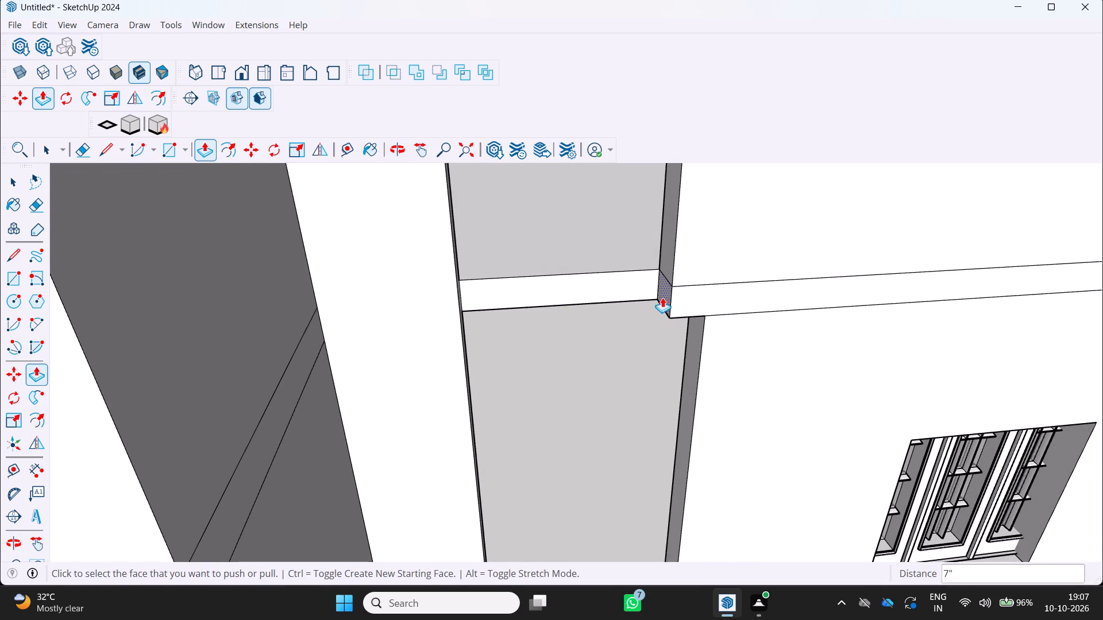
pyautogui.click(662, 297)
pyautogui.click(697, 308)
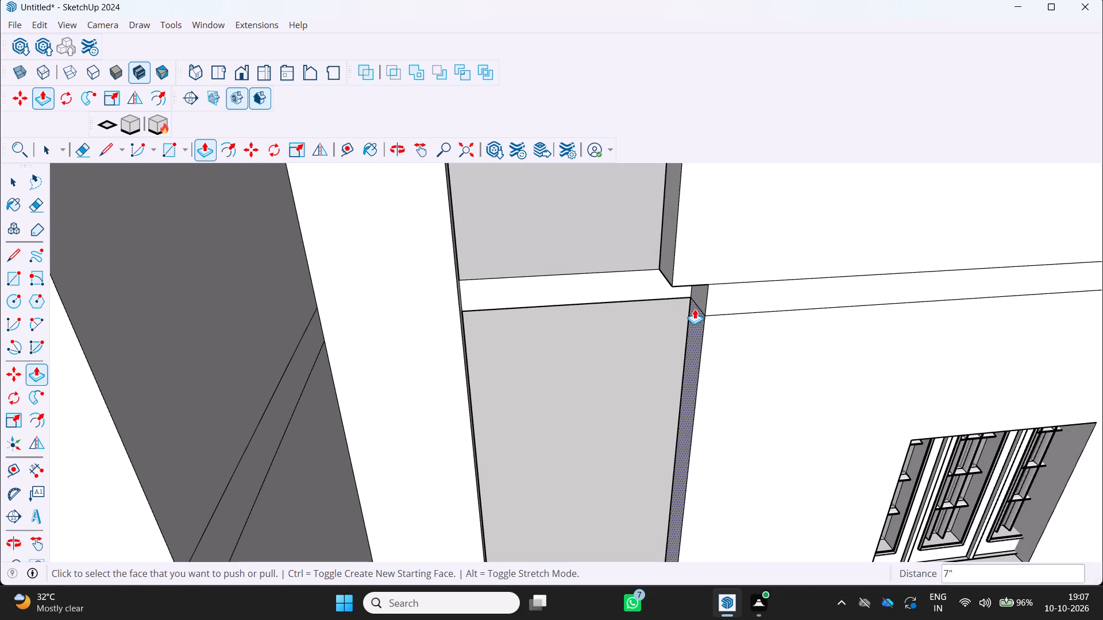
pyautogui.click(666, 257)
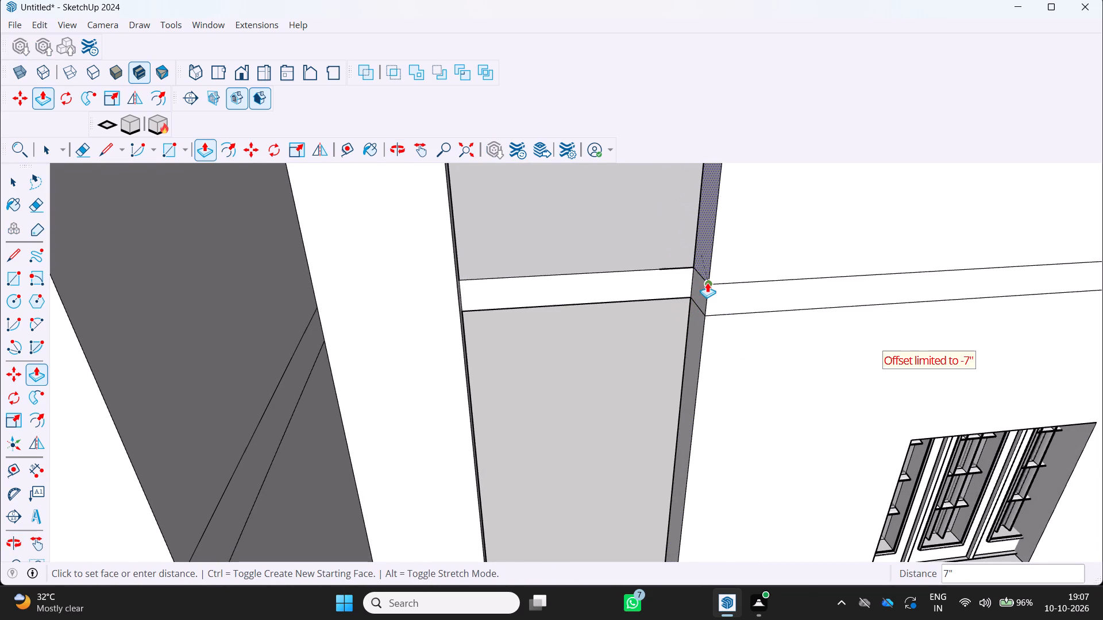
pyautogui.click(707, 282)
# Pull the front face of the floor slab edge within the entrance opening forward 9", level with the façade.
pyautogui.scroll(-9, 576, 366)
pyautogui.moveTo(562, 370); pyautogui.dragTo(553, 374, button='middle')
pyautogui.moveTo(551, 375); pyautogui.dragTo(496, 325, button='middle')
pyautogui.scroll(3, 537, 277)
pyautogui.scroll(-3, 554, 304)
pyautogui.moveTo(574, 416); pyautogui.dragTo(560, 346, button='middle')
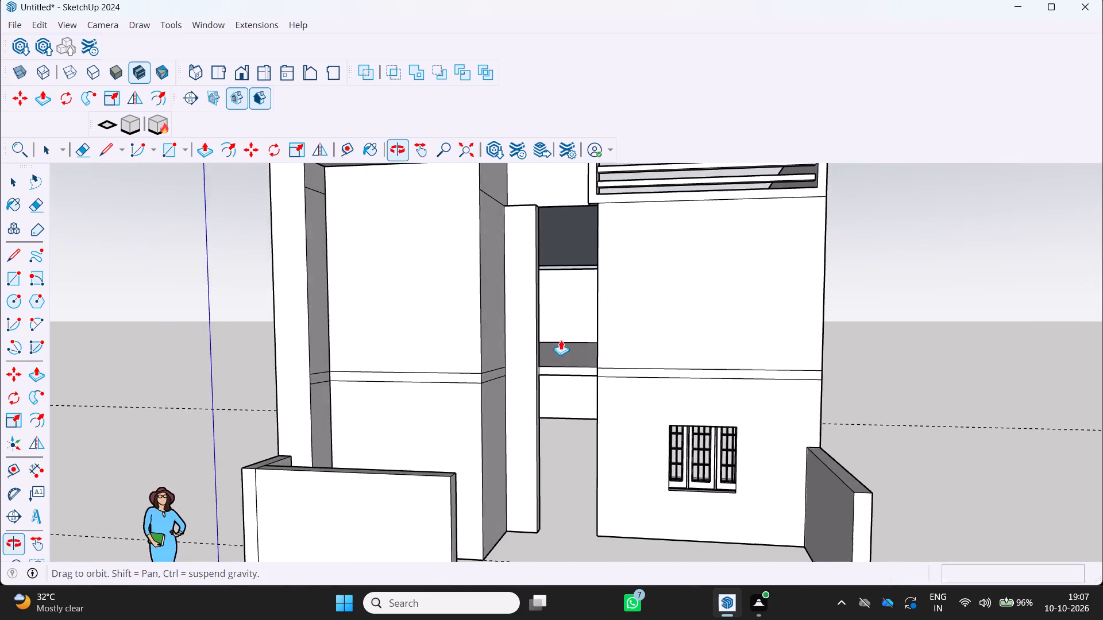
pyautogui.scroll(5, 572, 356)
pyautogui.moveTo(582, 382); pyautogui.dragTo(608, 408, button='middle')
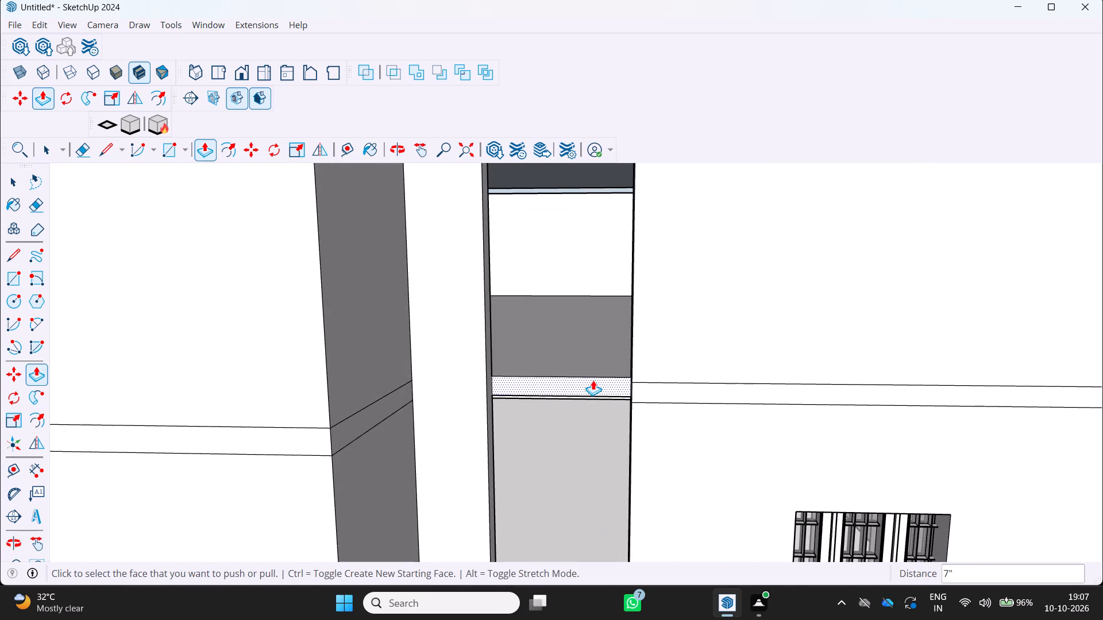
pyautogui.click(593, 380)
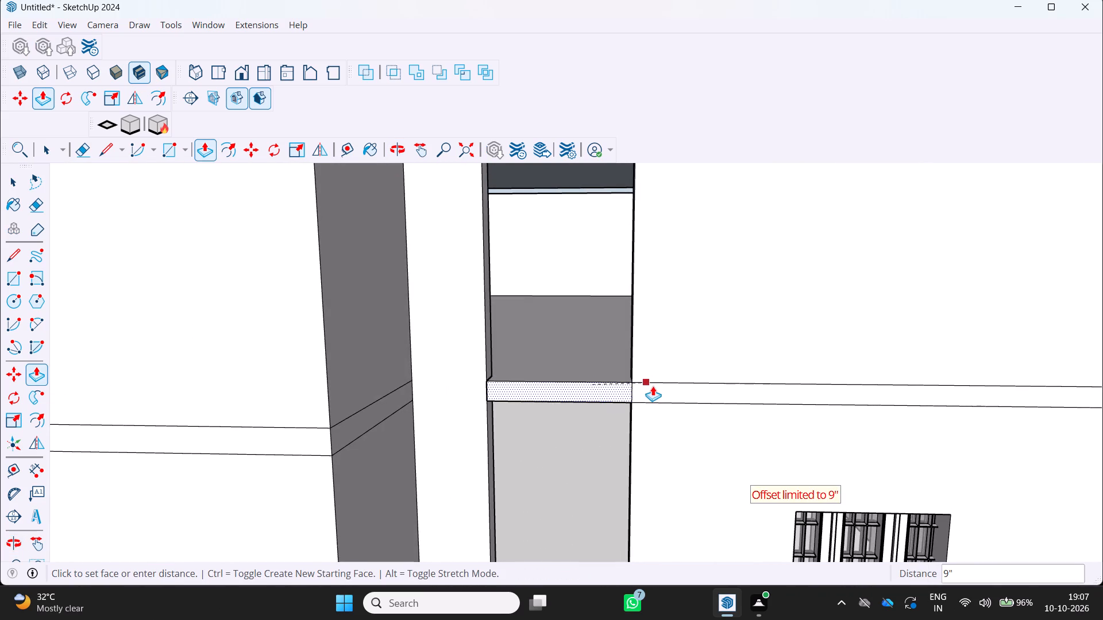
pyautogui.click(657, 386)
# Examine the widened entrance opening and slab edge against the whole façade from the front, above and an angle.
pyautogui.scroll(-8, 497, 472)
pyautogui.moveTo(490, 471); pyautogui.dragTo(495, 454, button='middle')
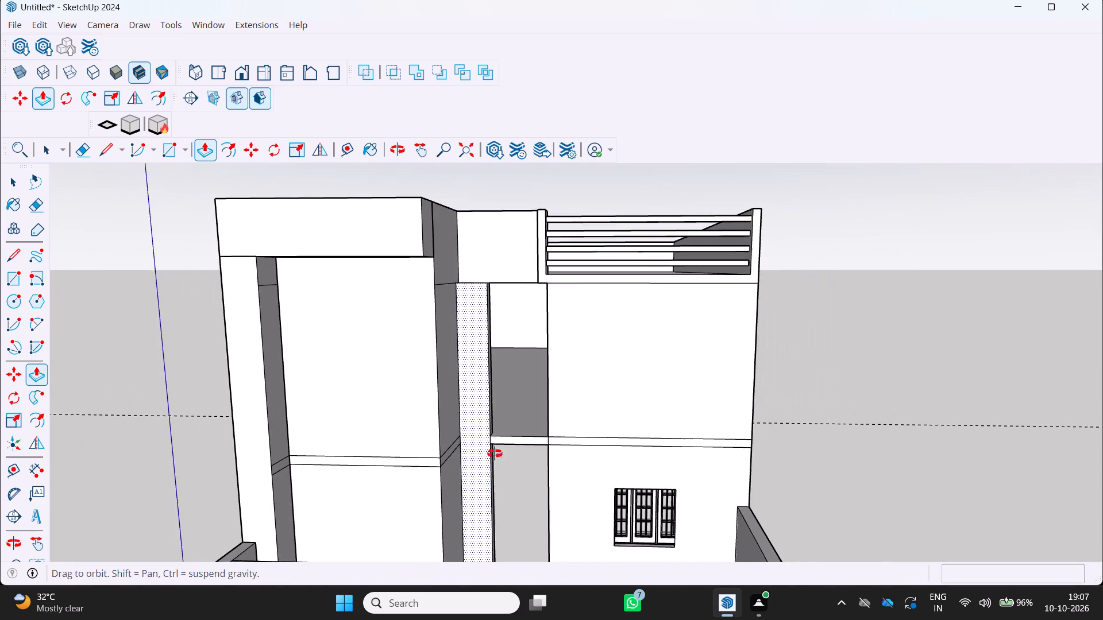
pyautogui.moveTo(495, 454); pyautogui.dragTo(518, 386, button='middle')
pyautogui.middleClick(519, 382)
pyautogui.scroll(-4, 532, 366)
pyautogui.press('space')
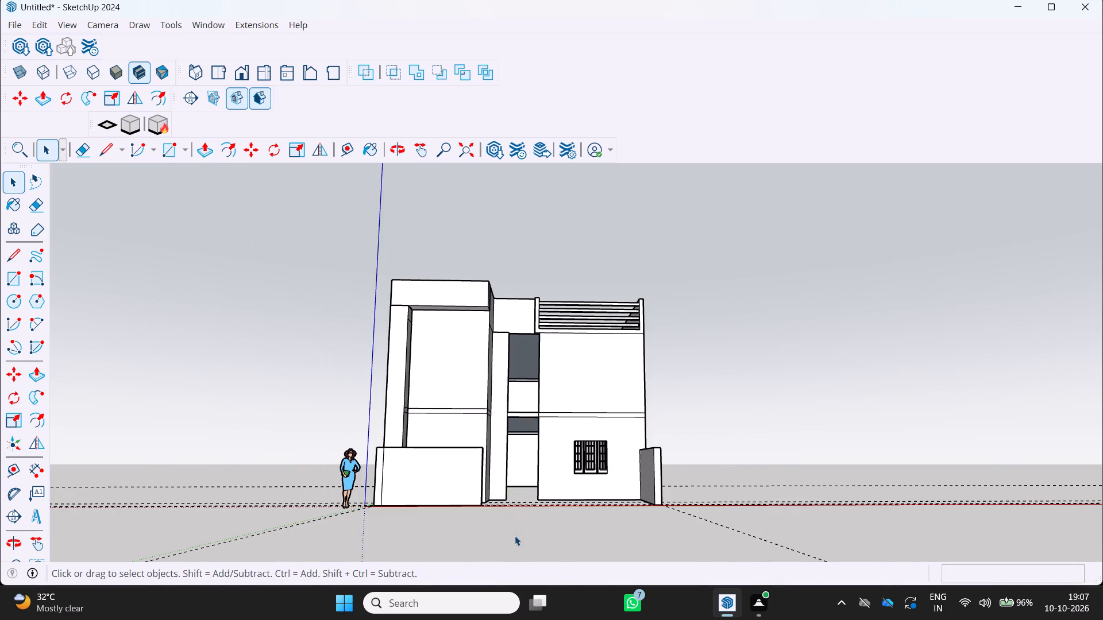
pyautogui.click(515, 536)
pyautogui.scroll(-1, 496, 478)
pyautogui.moveTo(499, 478); pyautogui.dragTo(502, 530, button='middle')
pyautogui.scroll(1, 547, 481)
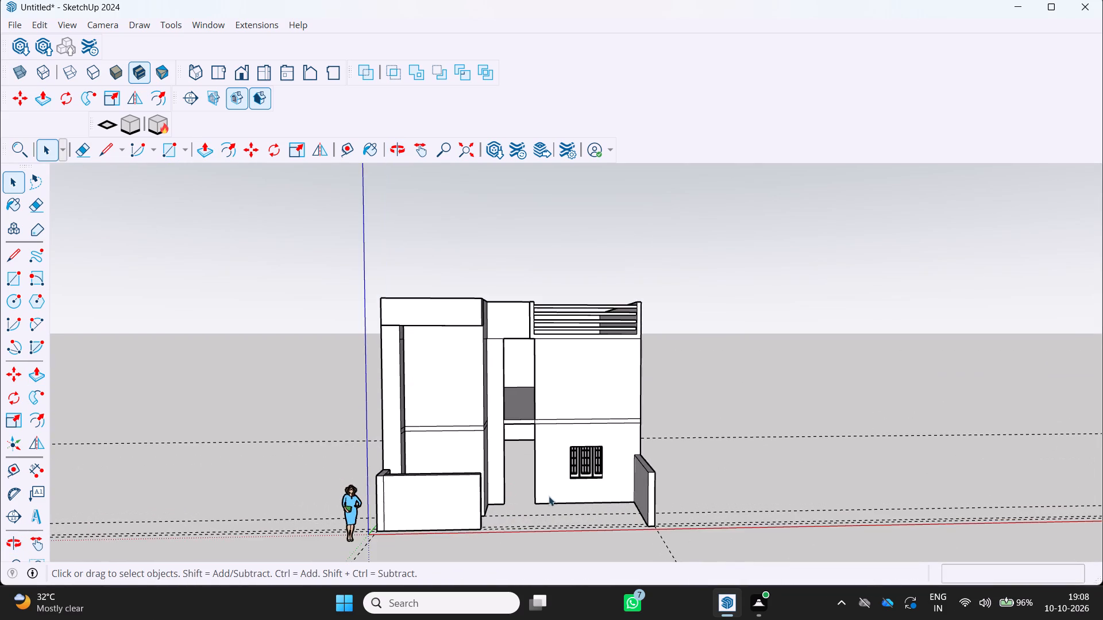
pyautogui.moveTo(550, 497); pyautogui.dragTo(545, 526, button='middle')
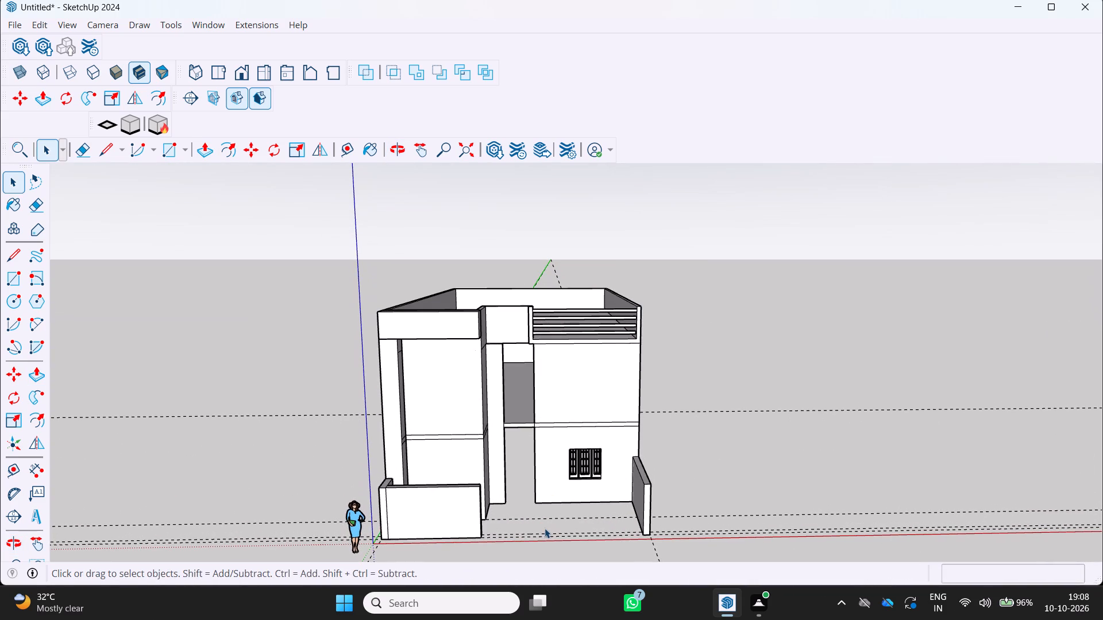
pyautogui.moveTo(567, 580); pyautogui.dragTo(546, 567, button='middle')
pyautogui.scroll(1, 567, 580)
pyautogui.scroll(3, 536, 521)
pyautogui.scroll(2, 463, 497)
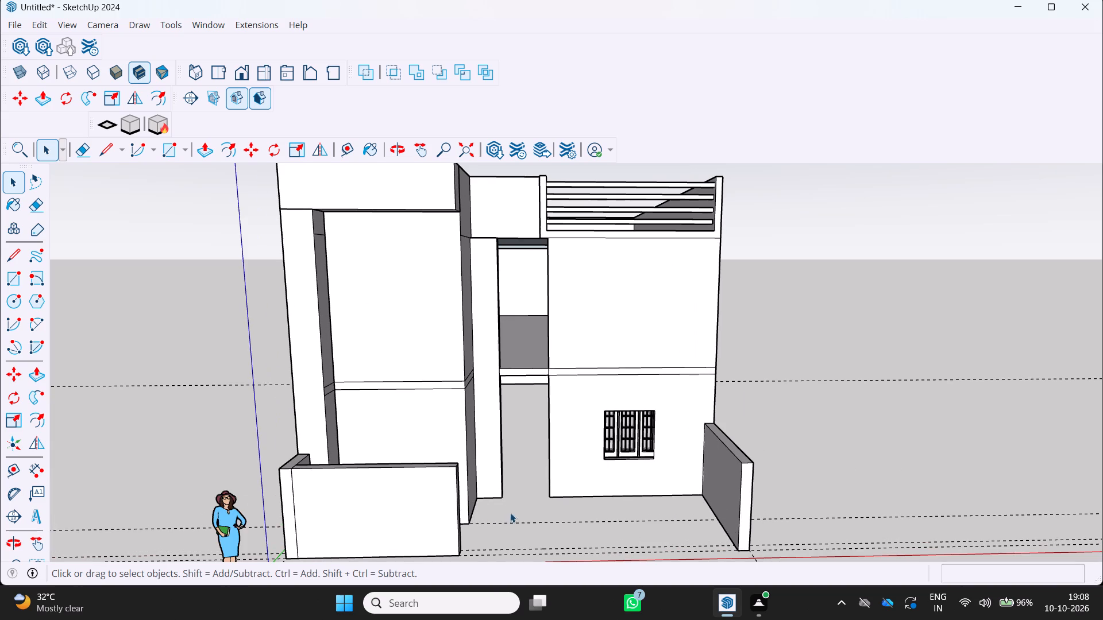
pyautogui.moveTo(488, 503); pyautogui.dragTo(509, 525, button='middle')
pyautogui.scroll(-3, 495, 511)
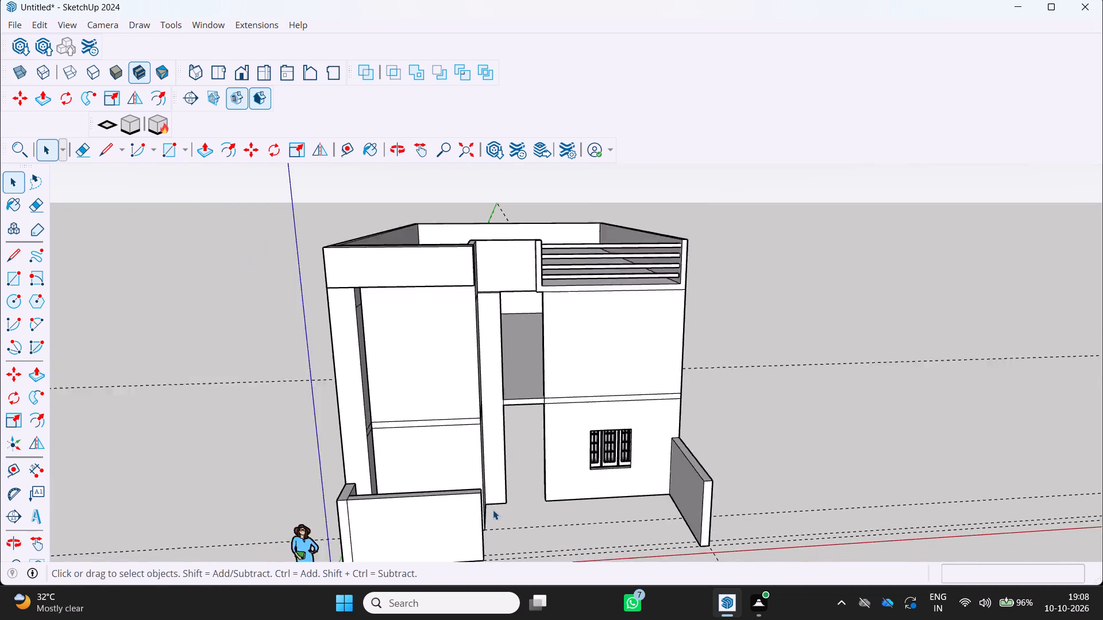
pyautogui.scroll(-1, 493, 510)
pyautogui.moveTo(499, 534); pyautogui.dragTo(403, 506, button='middle')
pyautogui.scroll(4, 404, 505)
pyautogui.moveTo(456, 517); pyautogui.dragTo(389, 532, button='middle')
pyautogui.scroll(3, 405, 497)
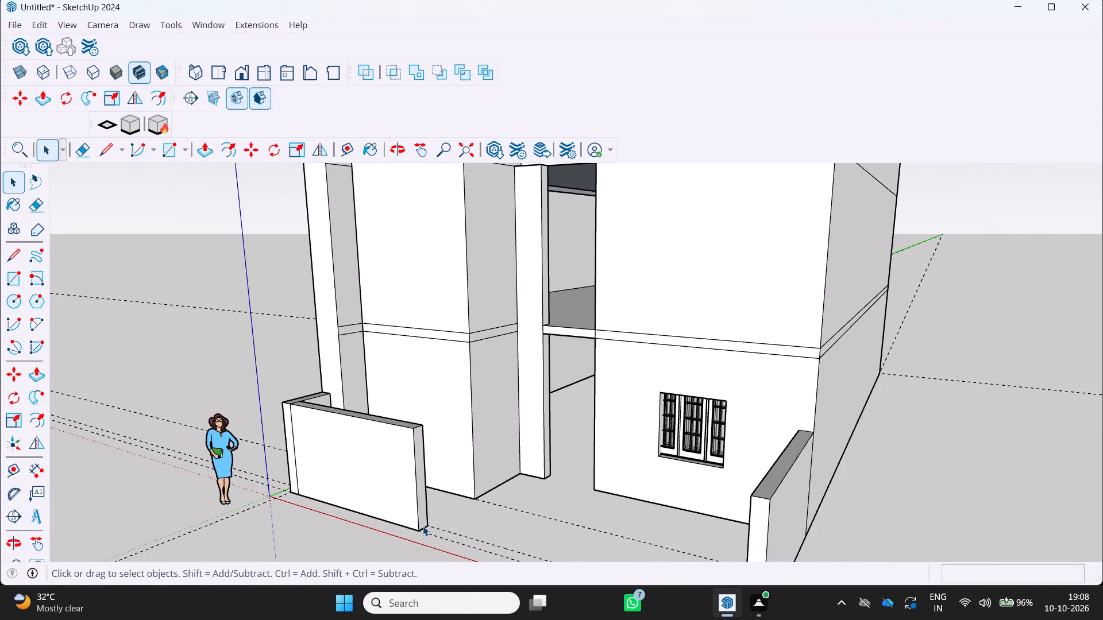
# Draw a ground rectangle about 1' 11 9/16" by 8 1/2" from the bottom corner at the front boundary wall's free end towards the entrance.
pyautogui.press('r')
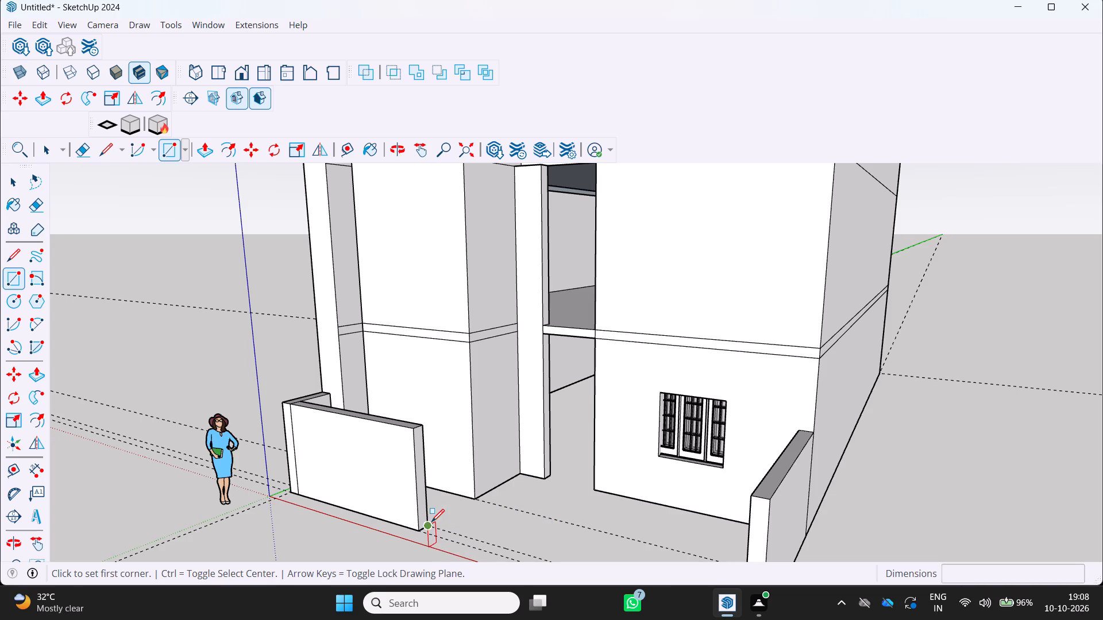
pyautogui.click(427, 529)
pyautogui.moveTo(462, 548); pyautogui.dragTo(577, 562, button='middle')
pyautogui.middleClick(577, 562)
pyautogui.middleClick(577, 561)
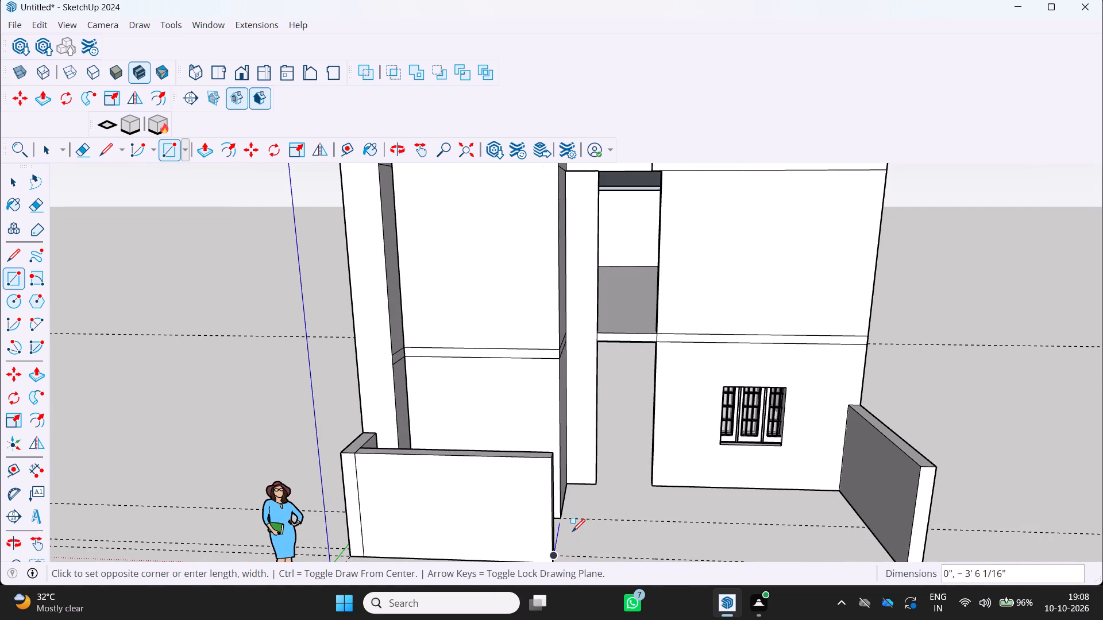
pyautogui.moveTo(573, 553); pyautogui.dragTo(566, 515, button='middle')
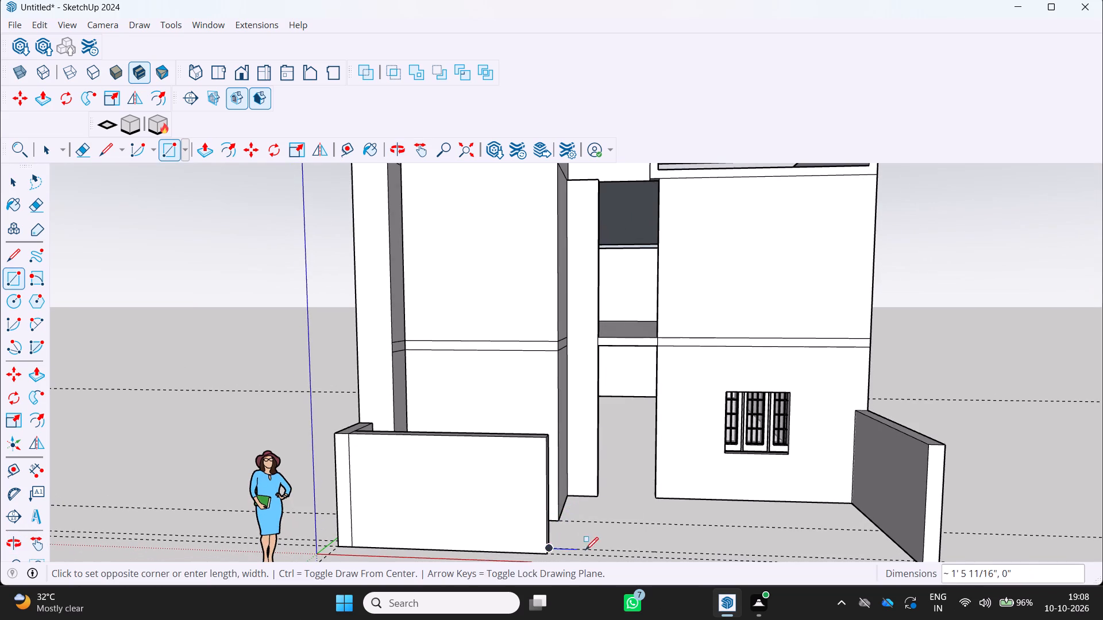
pyautogui.click(586, 555)
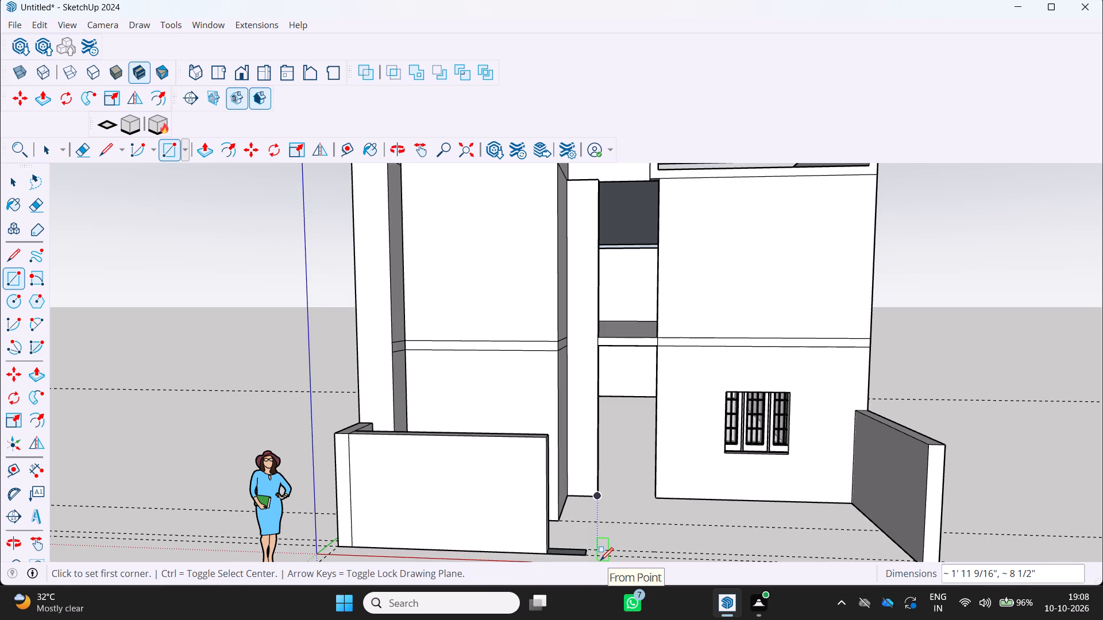
# Examine the new ground rectangle beside the front boundary wall against the façade, from above, the front and beneath the model.
pyautogui.scroll(-1, 591, 554)
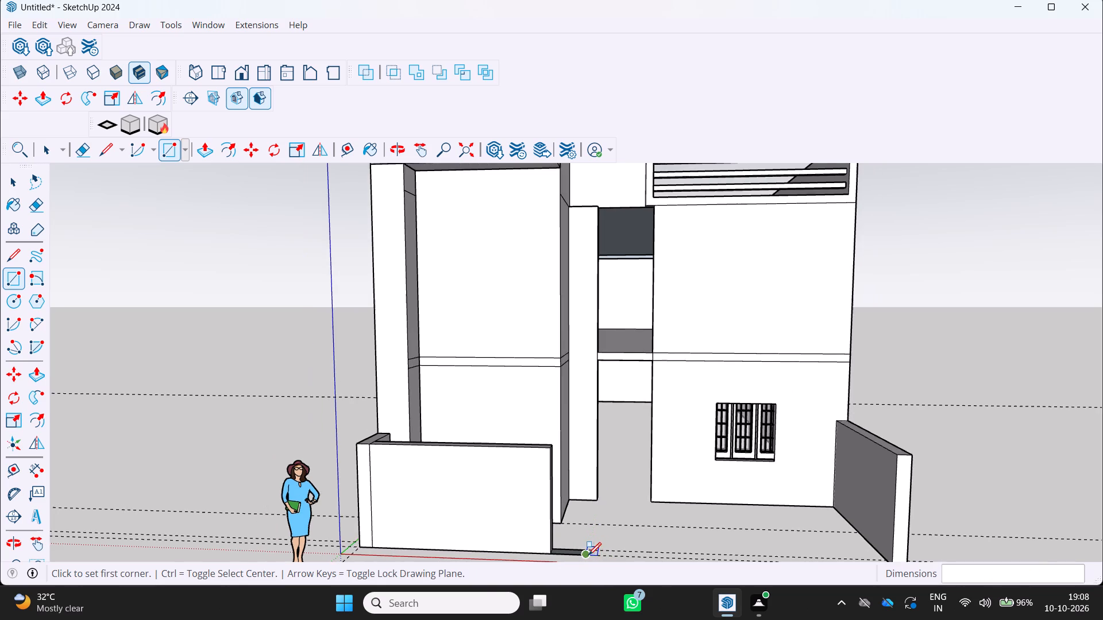
pyautogui.scroll(-5, 584, 554)
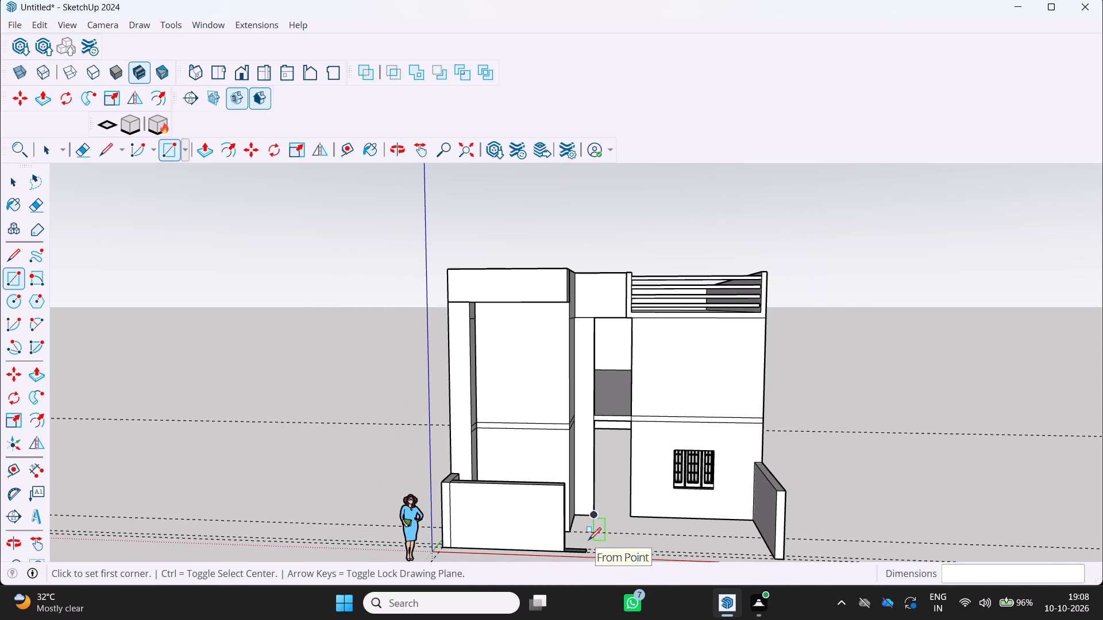
pyautogui.scroll(-1, 588, 540)
pyautogui.moveTo(588, 540); pyautogui.dragTo(601, 550, button='middle')
pyautogui.scroll(1, 594, 525)
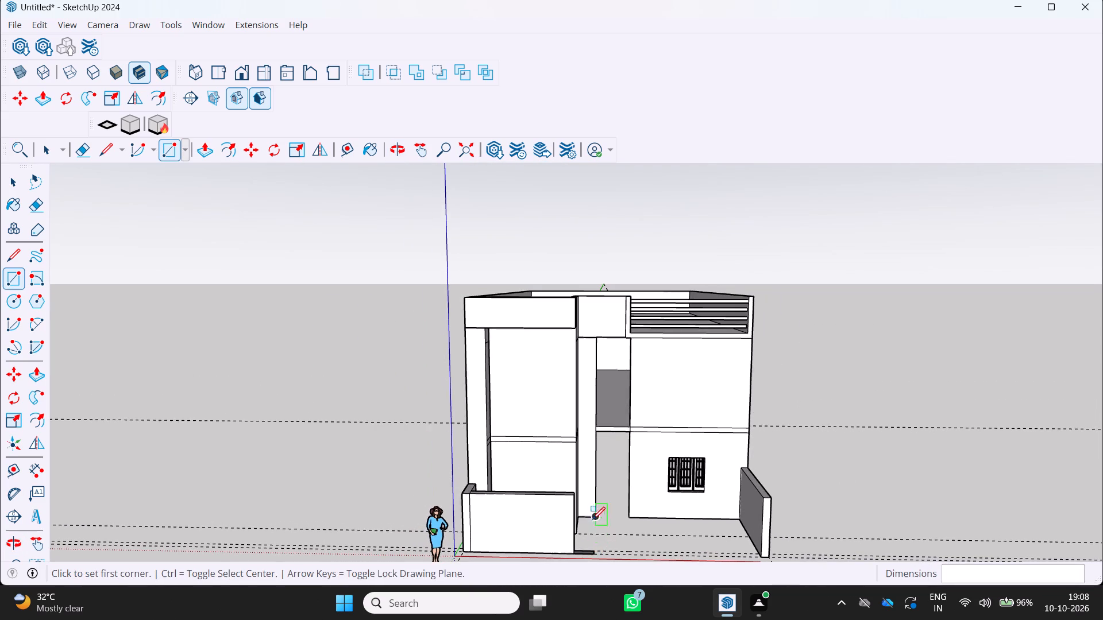
pyautogui.scroll(1, 592, 520)
pyautogui.scroll(-9, 591, 515)
pyautogui.moveTo(587, 518); pyautogui.dragTo(584, 518, button='middle')
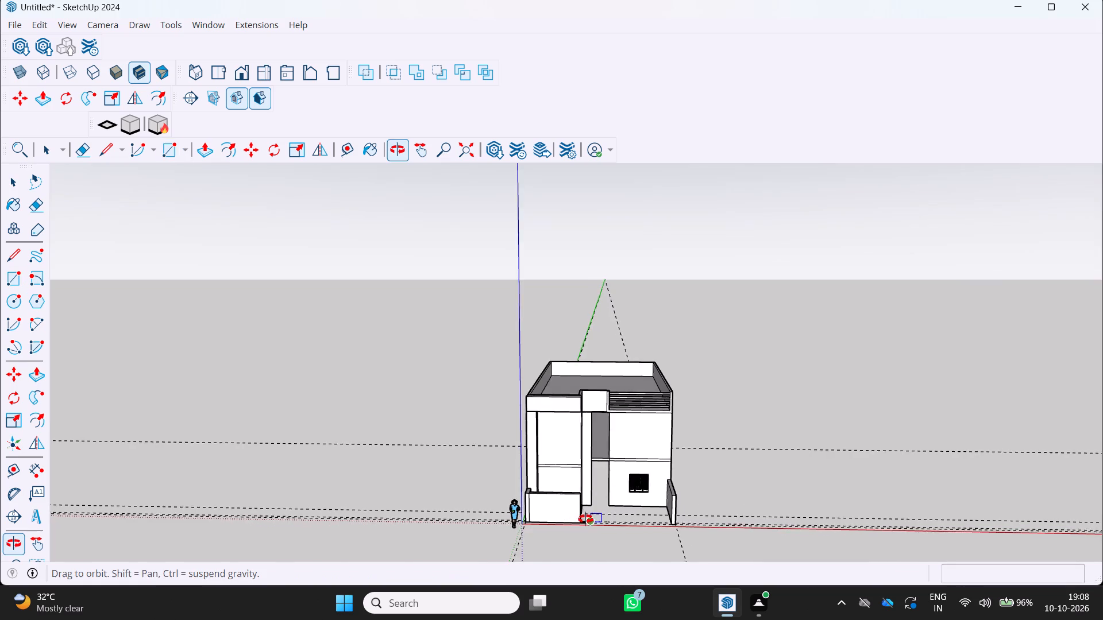
pyautogui.moveTo(584, 518); pyautogui.dragTo(579, 503, button='middle')
pyautogui.scroll(3, 592, 493)
pyautogui.press('space')
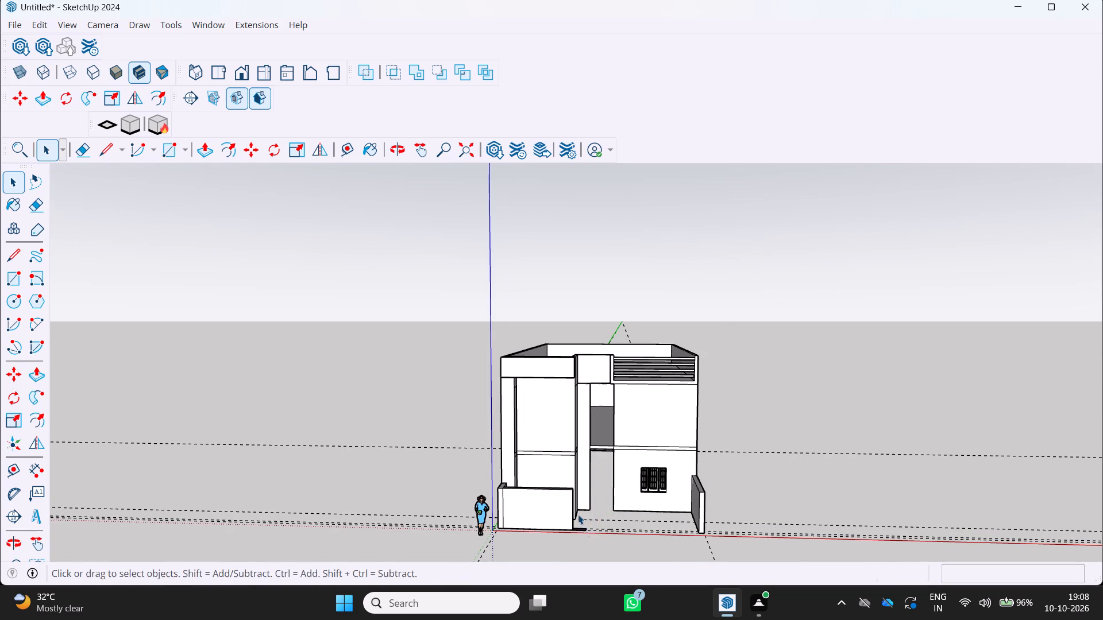
pyautogui.scroll(6, 581, 497)
pyautogui.scroll(-5, 586, 522)
pyautogui.scroll(1, 562, 555)
pyautogui.moveTo(562, 555); pyautogui.dragTo(552, 518, button='middle')
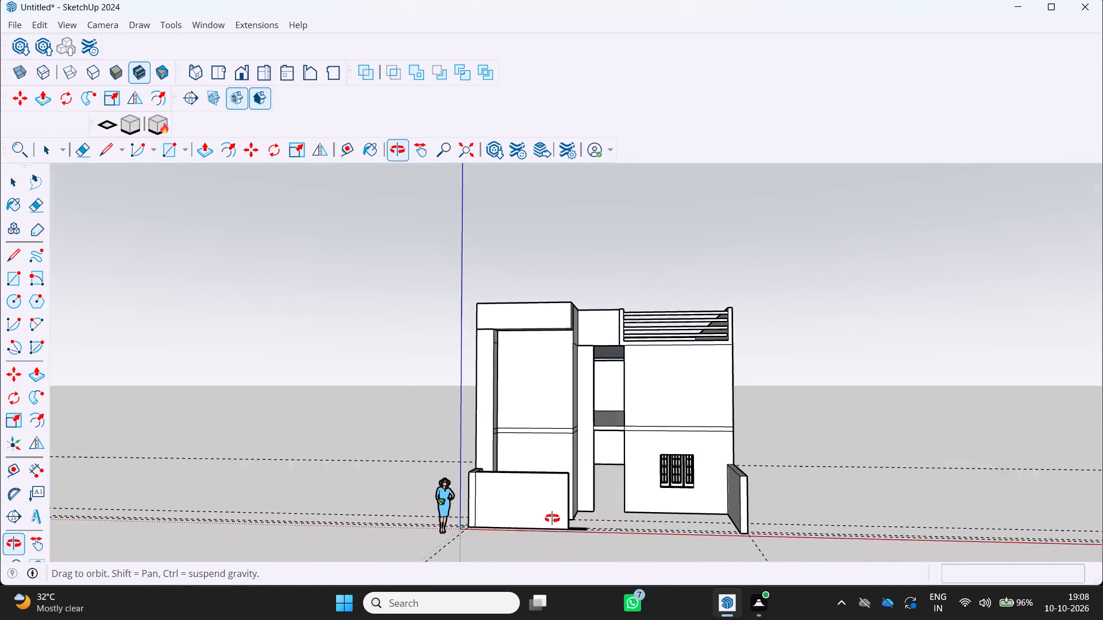
pyautogui.moveTo(552, 518); pyautogui.dragTo(550, 467, button='middle')
pyautogui.scroll(8, 546, 486)
pyautogui.scroll(-7, 551, 449)
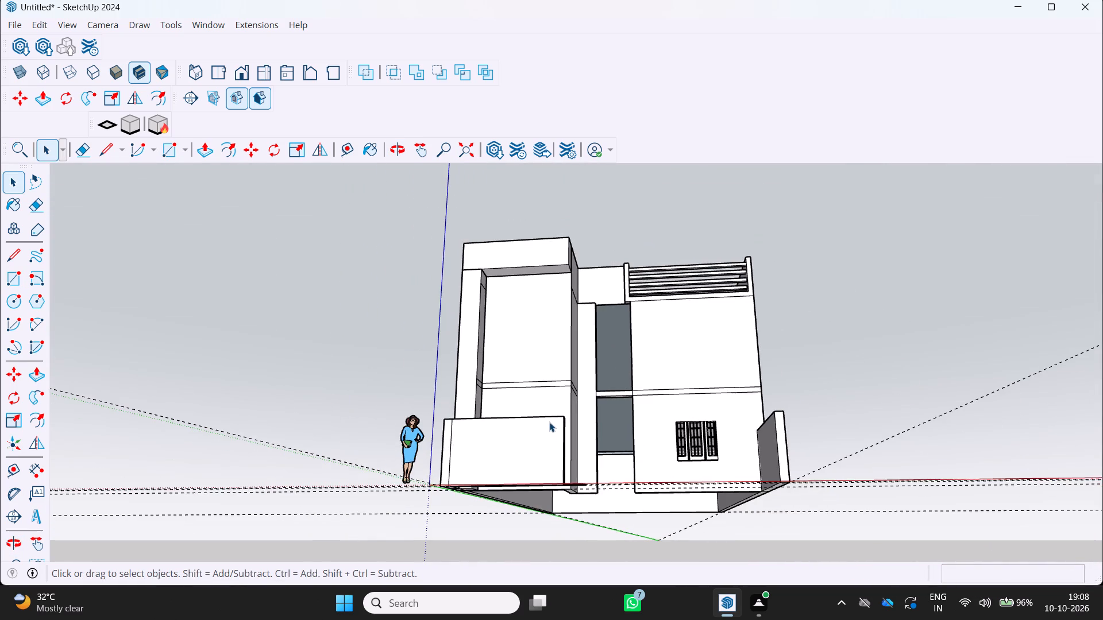
pyautogui.scroll(-2, 549, 422)
pyautogui.moveTo(581, 492); pyautogui.dragTo(569, 406, button='middle')
pyautogui.scroll(1, 581, 492)
pyautogui.scroll(2, 527, 430)
pyautogui.moveTo(516, 421); pyautogui.dragTo(514, 396, button='middle')
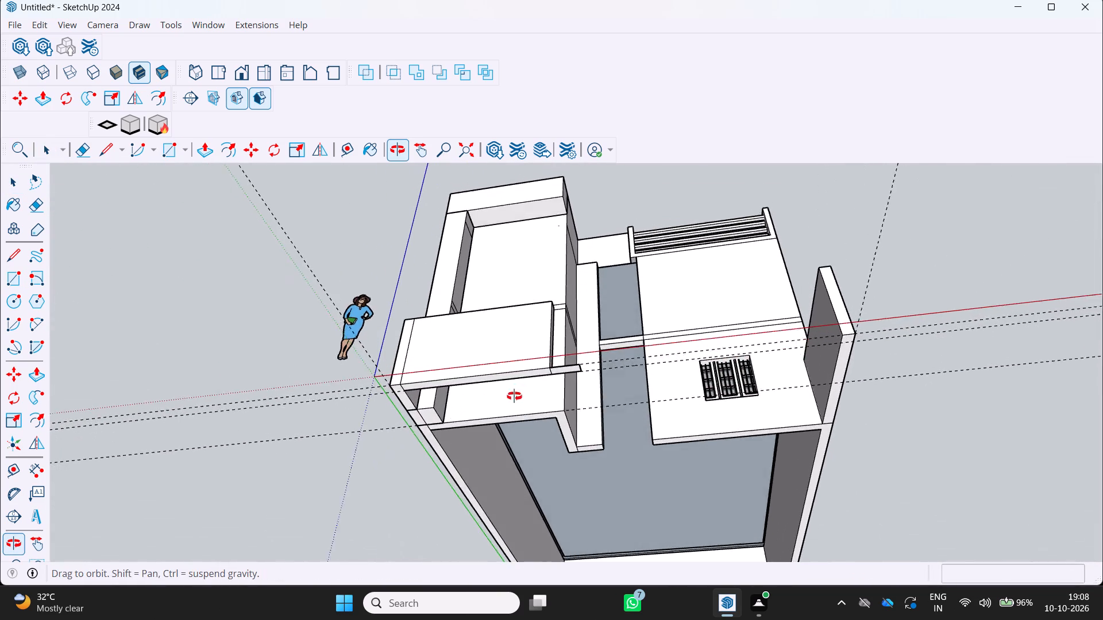
# Draw a rectangle over the model's whole underside, from the front boundary wall's outer bottom corner to the diagonally opposite rear corner.
pyautogui.moveTo(514, 396); pyautogui.dragTo(516, 374, button='middle')
pyautogui.press('r')
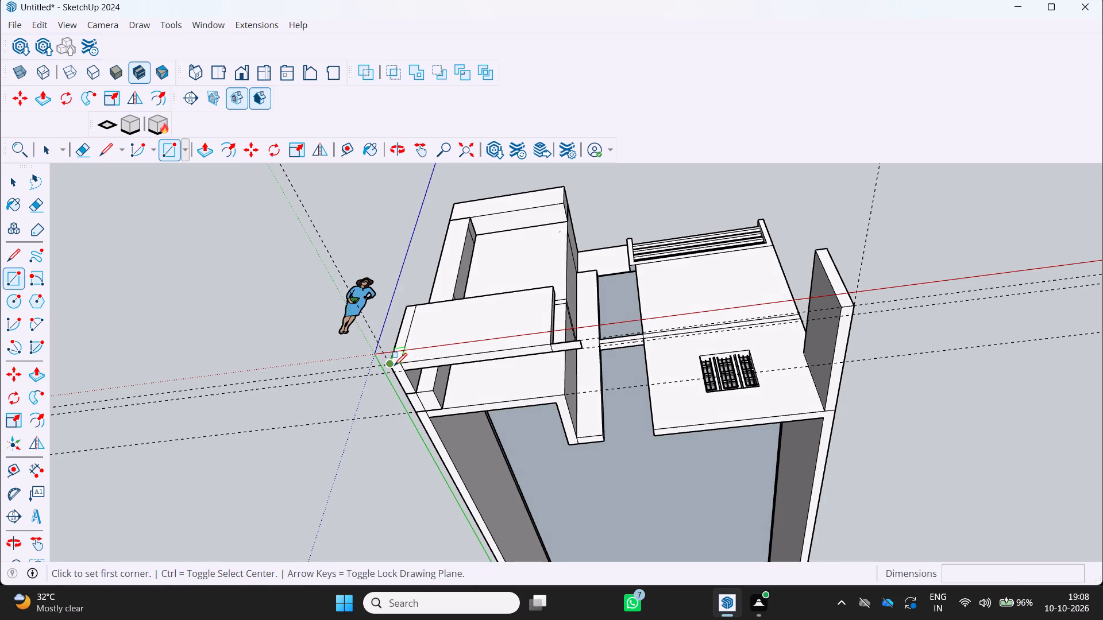
pyautogui.click(394, 366)
pyautogui.scroll(-5, 488, 397)
pyautogui.scroll(-6, 746, 502)
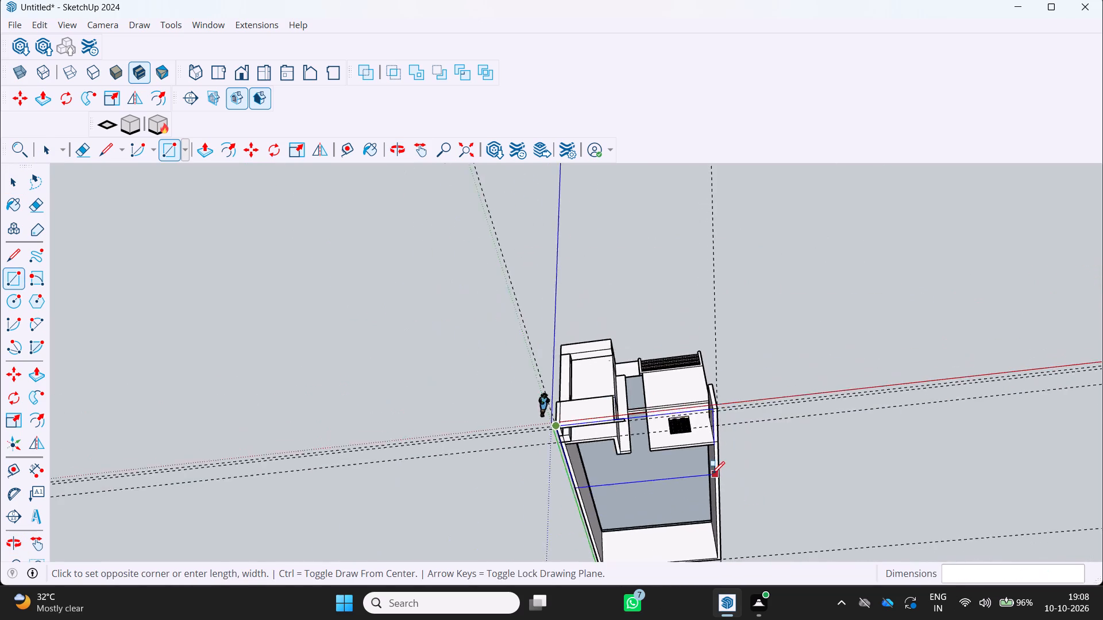
pyautogui.scroll(-7, 712, 474)
pyautogui.scroll(15, 703, 525)
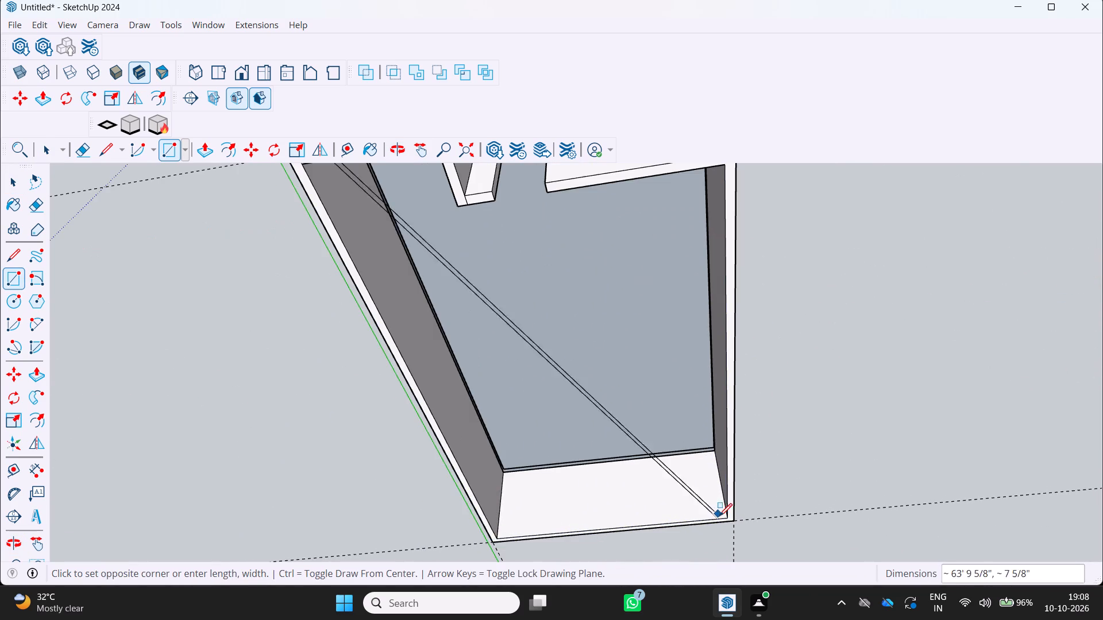
pyautogui.click(736, 523)
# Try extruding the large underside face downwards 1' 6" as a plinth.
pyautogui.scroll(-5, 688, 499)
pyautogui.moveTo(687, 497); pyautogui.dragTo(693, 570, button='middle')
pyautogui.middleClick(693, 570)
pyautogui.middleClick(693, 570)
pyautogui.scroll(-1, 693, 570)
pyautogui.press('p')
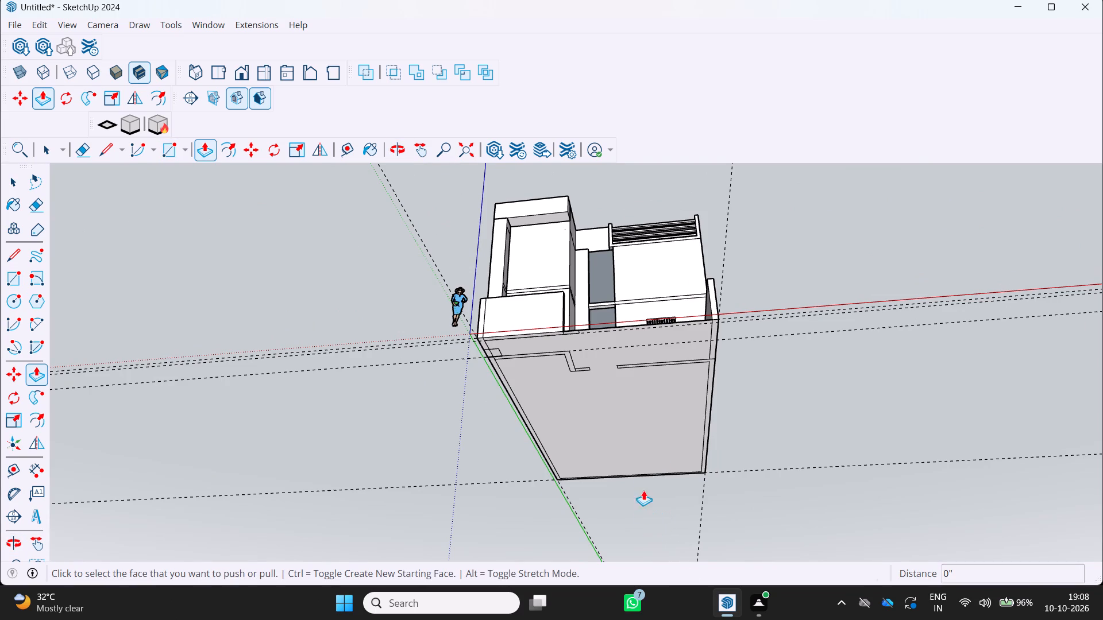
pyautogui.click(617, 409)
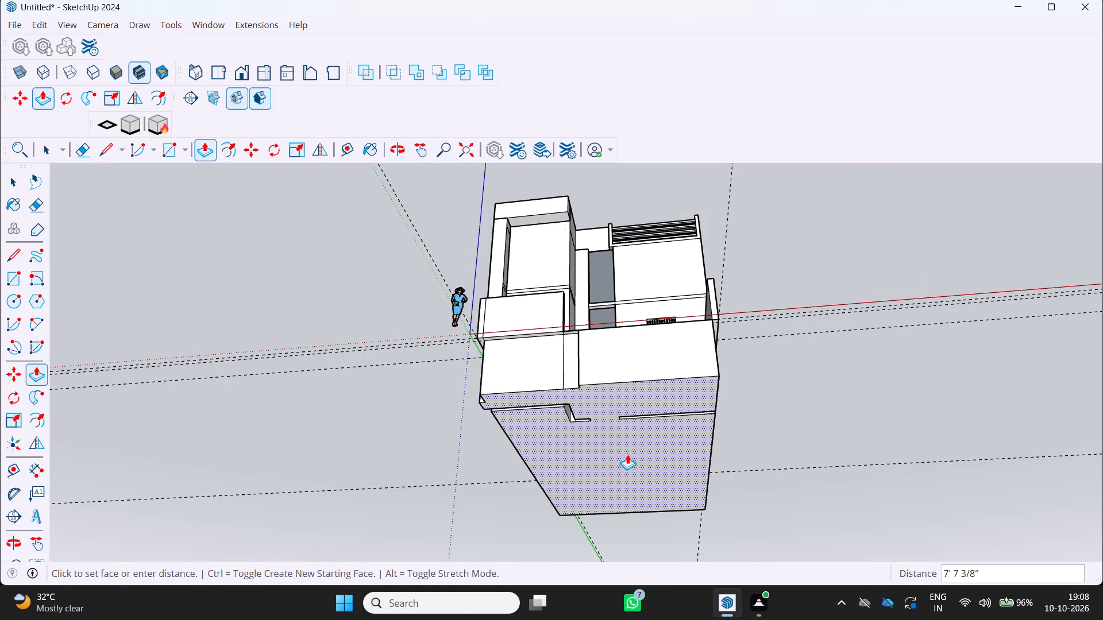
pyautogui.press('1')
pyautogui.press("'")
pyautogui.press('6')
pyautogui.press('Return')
# Examine the extruded base against the boundary walls, entrance and façade from the front, above and beneath.
pyautogui.moveTo(620, 451); pyautogui.dragTo(650, 534, button='middle')
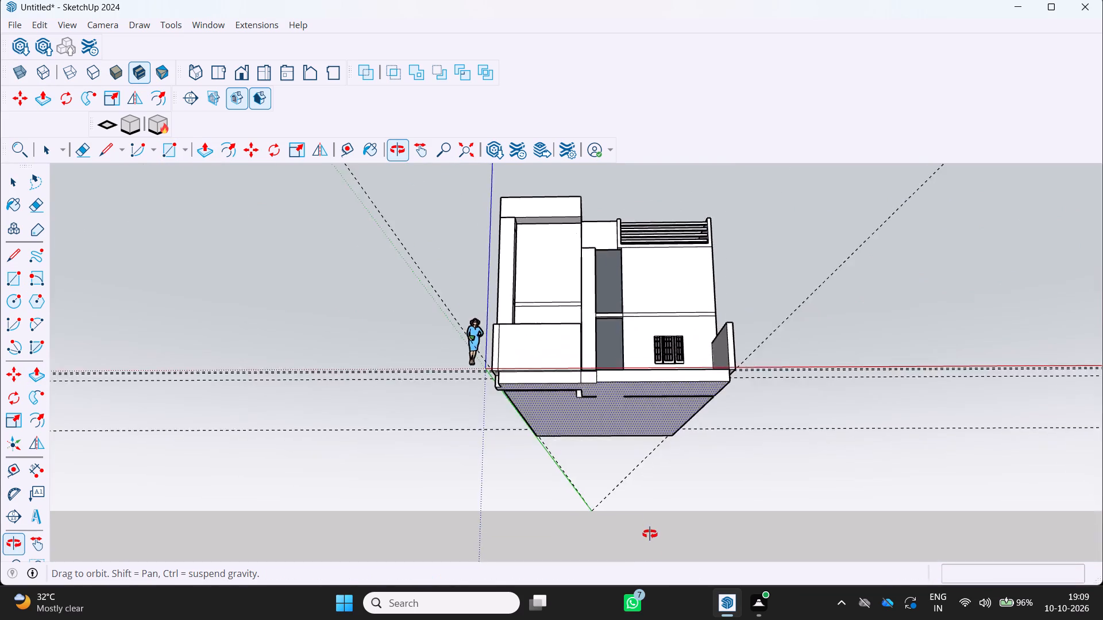
pyautogui.moveTo(650, 534); pyautogui.dragTo(642, 560, button='middle')
pyautogui.scroll(-2, 641, 561)
pyautogui.moveTo(571, 478); pyautogui.dragTo(599, 564, button='middle')
pyautogui.scroll(2, 607, 481)
pyautogui.moveTo(608, 480); pyautogui.dragTo(610, 546, button='middle')
pyautogui.middleClick(610, 546)
pyautogui.scroll(5, 569, 476)
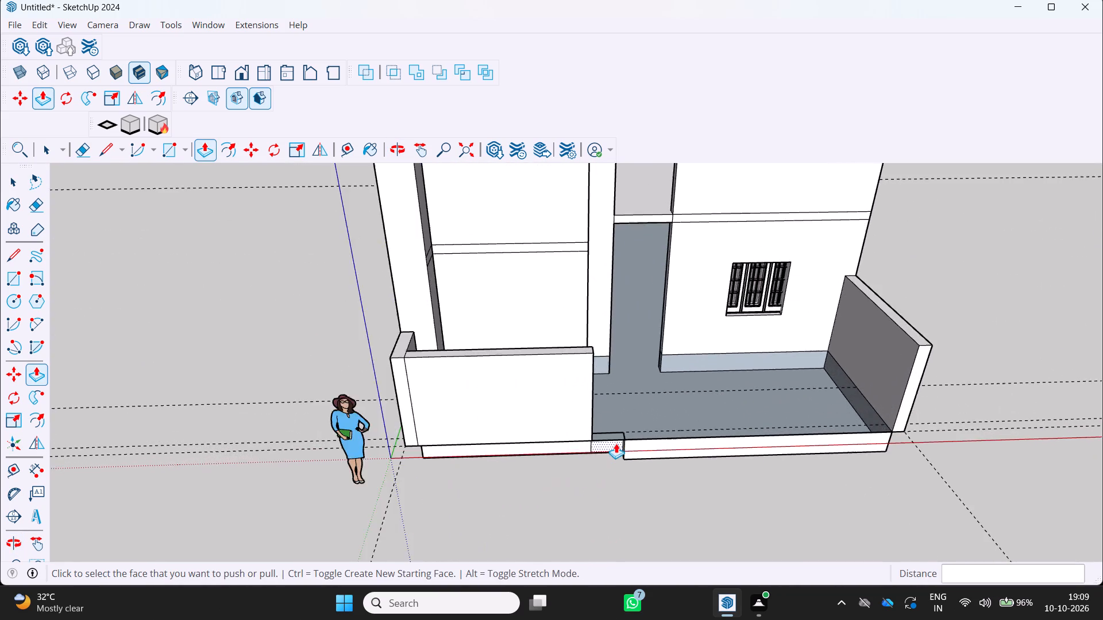
pyautogui.scroll(7, 616, 443)
pyautogui.moveTo(616, 443); pyautogui.dragTo(509, 506, button='middle')
pyautogui.scroll(-1, 509, 506)
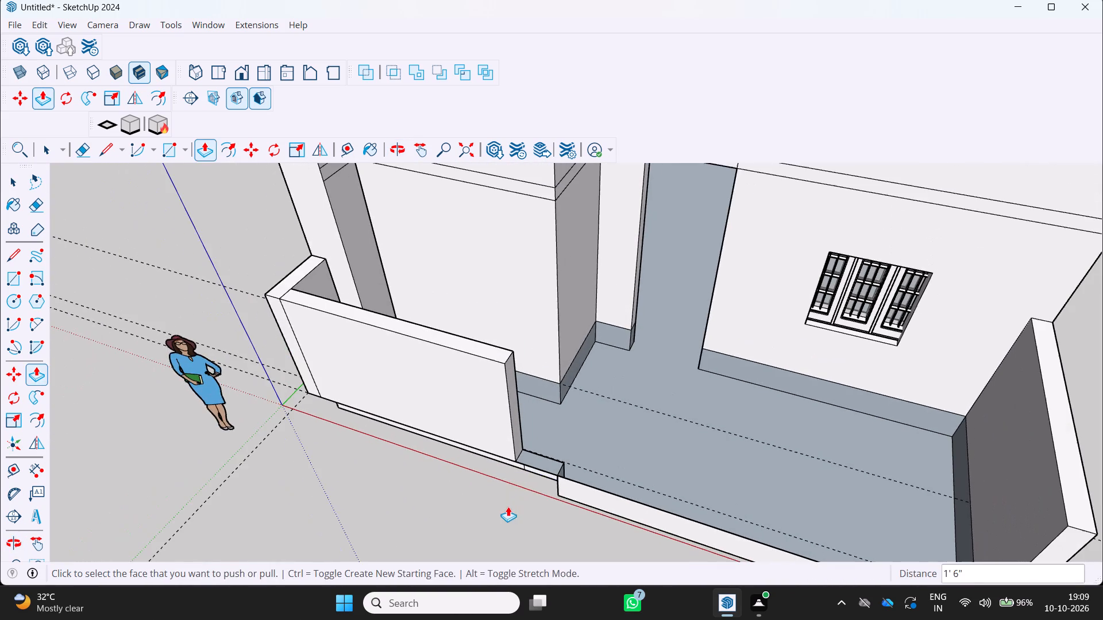
pyautogui.scroll(-1, 508, 506)
pyautogui.moveTo(499, 490); pyautogui.dragTo(622, 331, button='middle')
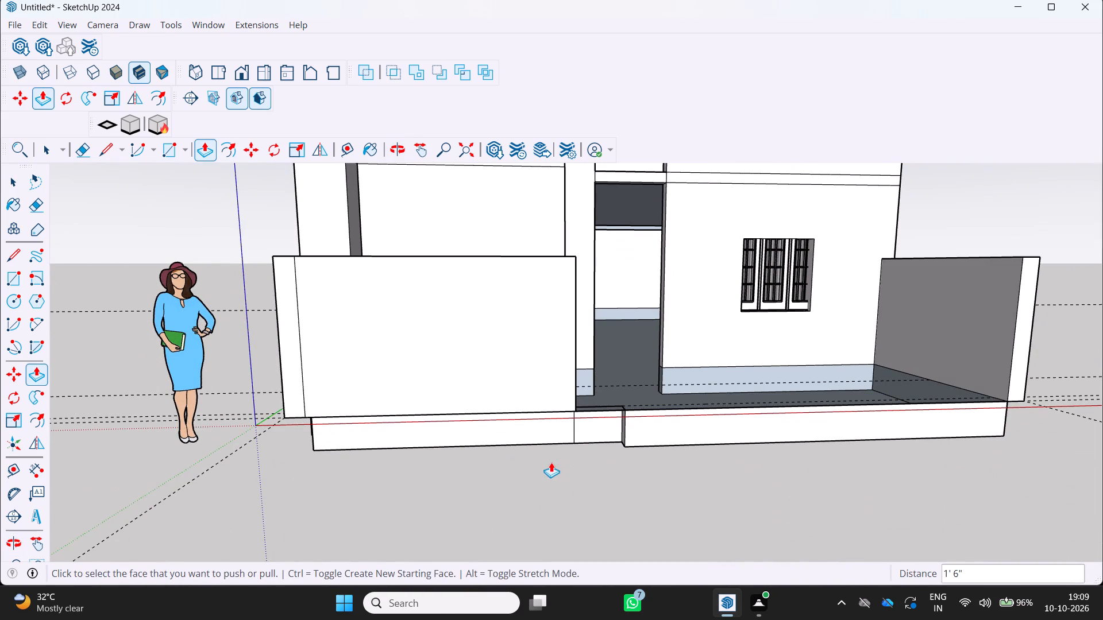
pyautogui.scroll(-1, 509, 485)
pyautogui.moveTo(509, 485); pyautogui.dragTo(478, 432, button='middle')
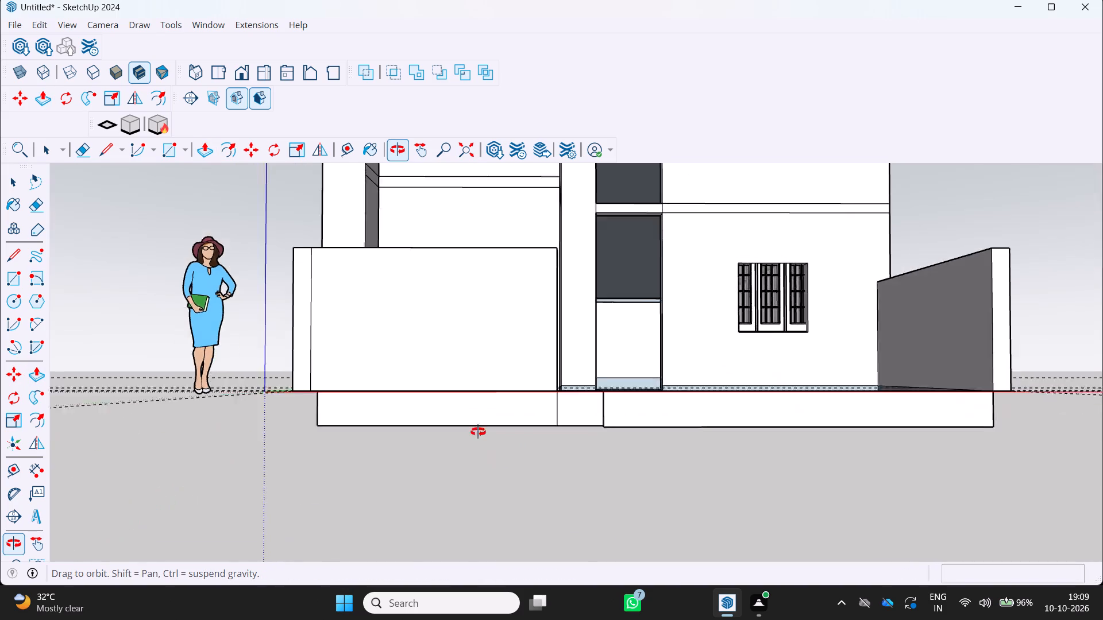
pyautogui.moveTo(478, 432); pyautogui.dragTo(384, 342, button='middle')
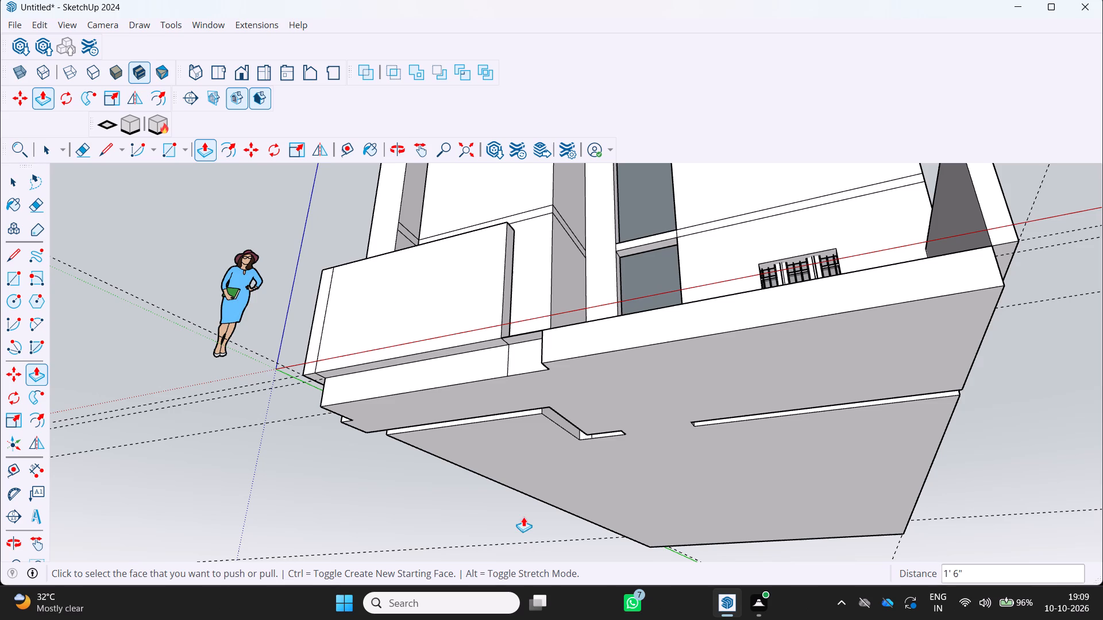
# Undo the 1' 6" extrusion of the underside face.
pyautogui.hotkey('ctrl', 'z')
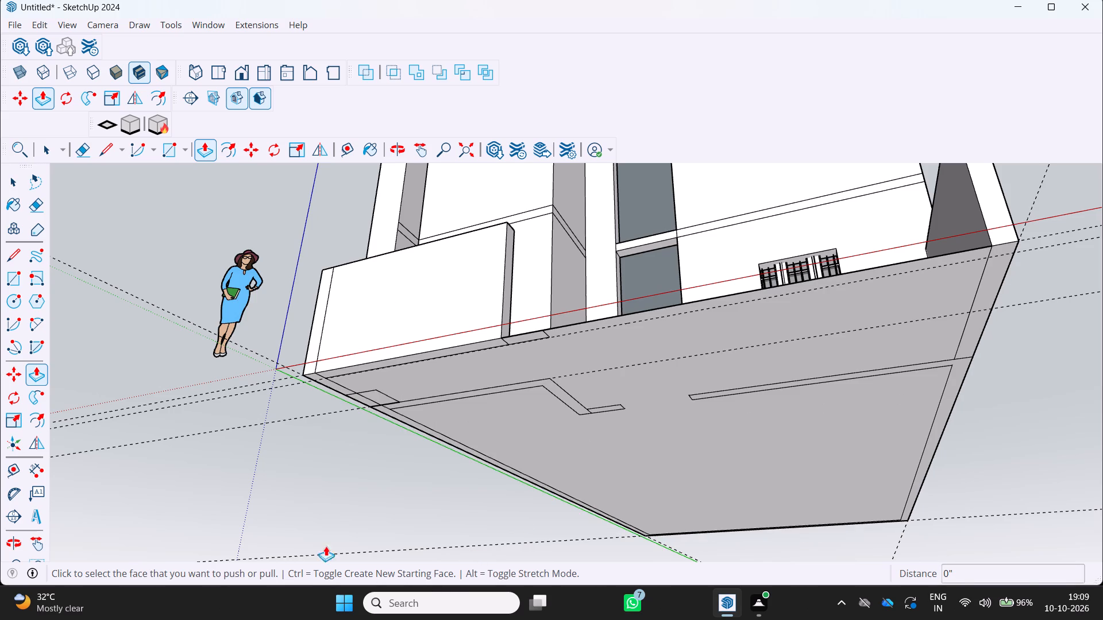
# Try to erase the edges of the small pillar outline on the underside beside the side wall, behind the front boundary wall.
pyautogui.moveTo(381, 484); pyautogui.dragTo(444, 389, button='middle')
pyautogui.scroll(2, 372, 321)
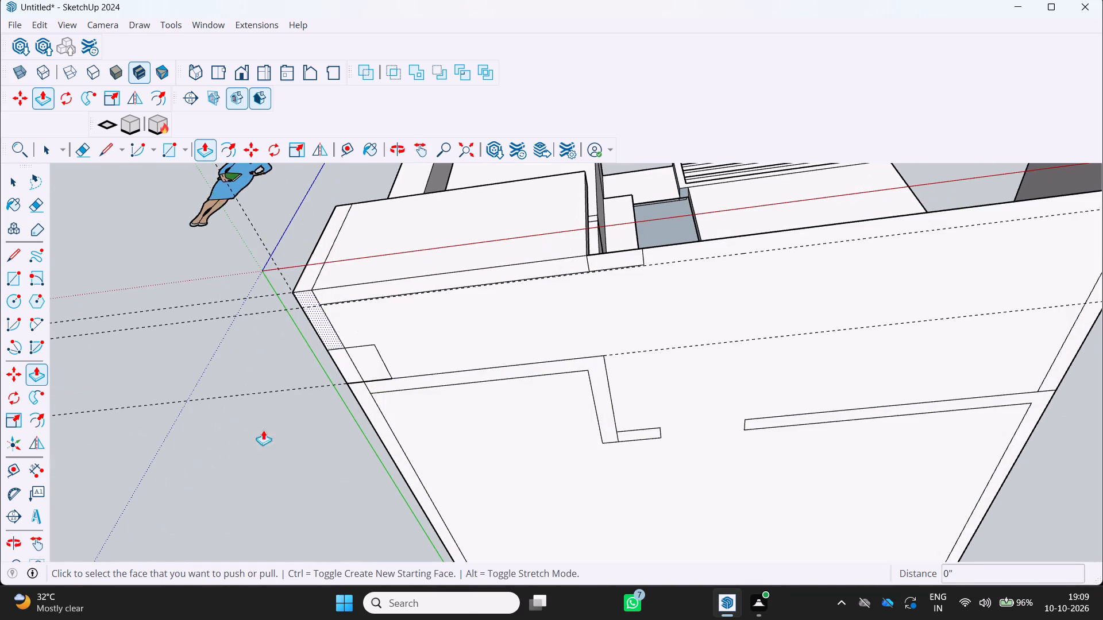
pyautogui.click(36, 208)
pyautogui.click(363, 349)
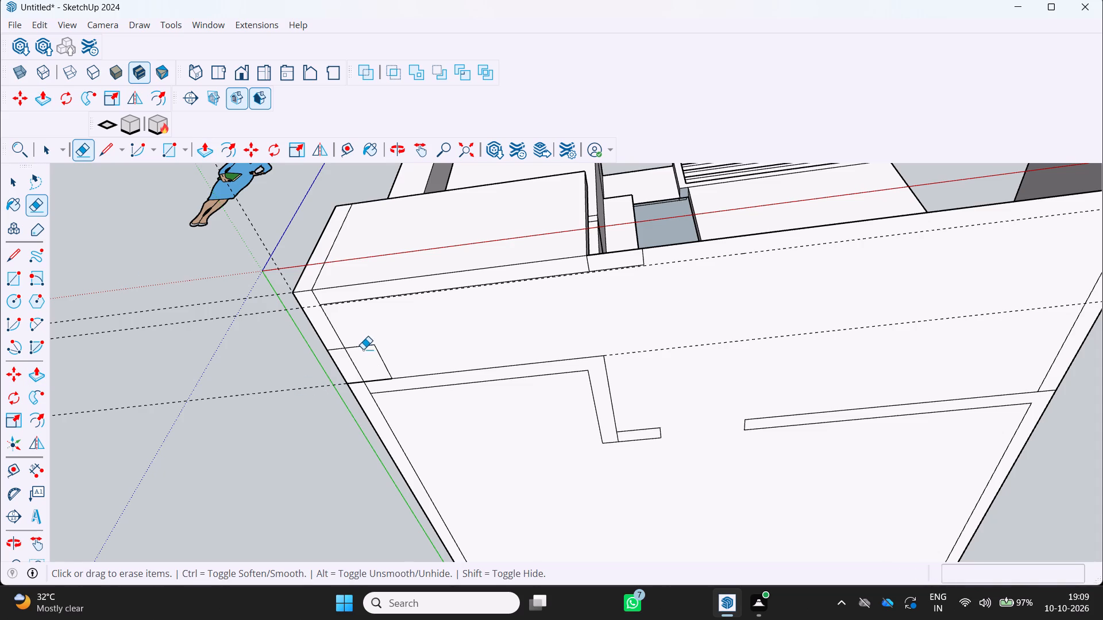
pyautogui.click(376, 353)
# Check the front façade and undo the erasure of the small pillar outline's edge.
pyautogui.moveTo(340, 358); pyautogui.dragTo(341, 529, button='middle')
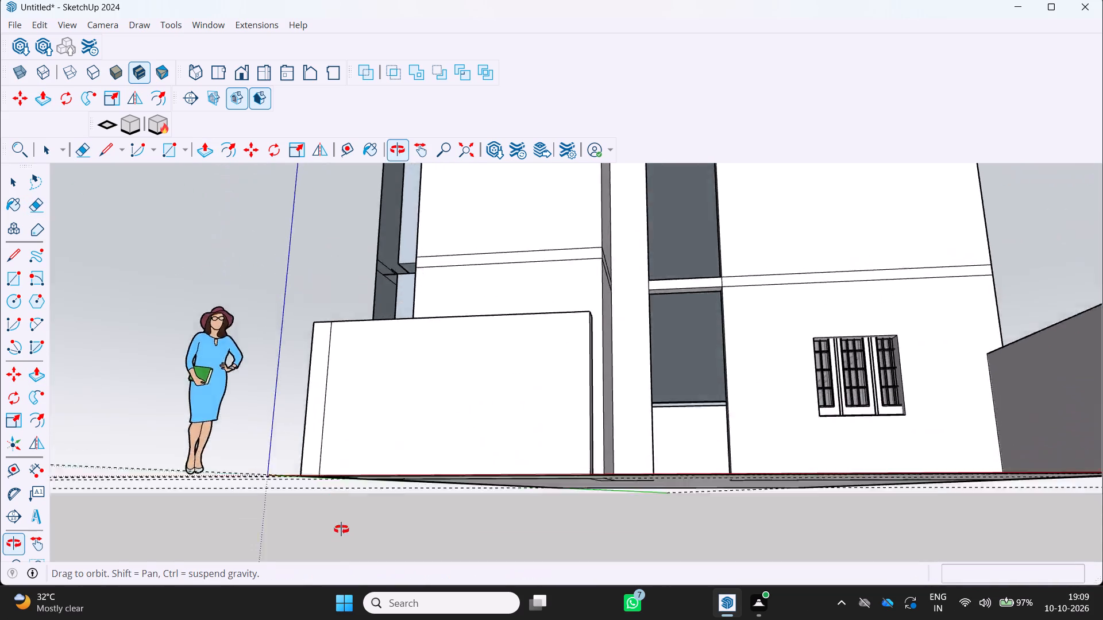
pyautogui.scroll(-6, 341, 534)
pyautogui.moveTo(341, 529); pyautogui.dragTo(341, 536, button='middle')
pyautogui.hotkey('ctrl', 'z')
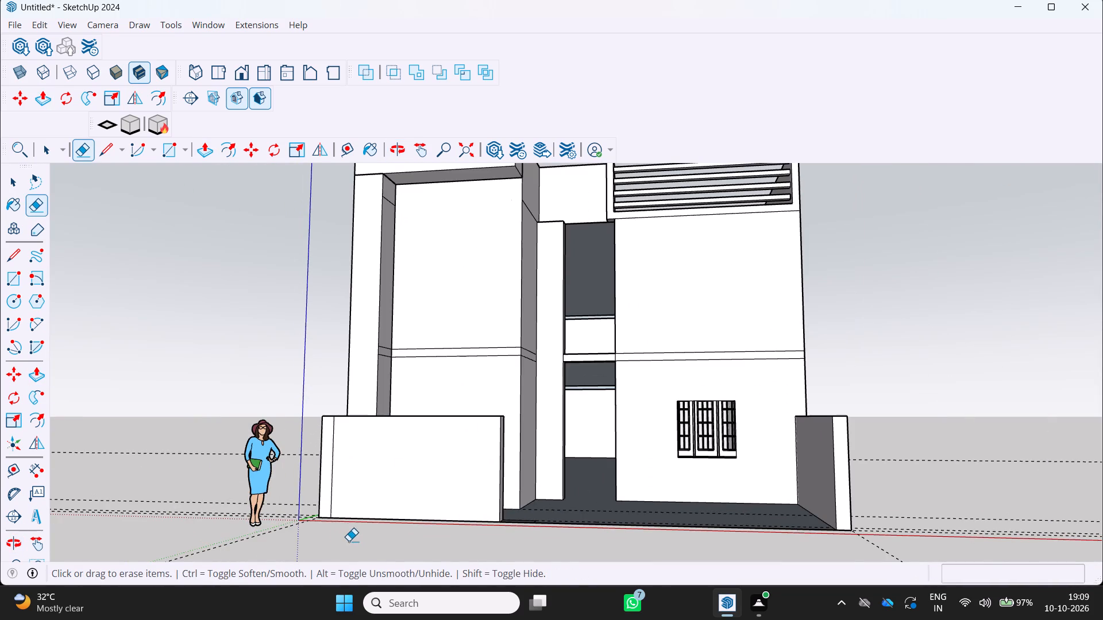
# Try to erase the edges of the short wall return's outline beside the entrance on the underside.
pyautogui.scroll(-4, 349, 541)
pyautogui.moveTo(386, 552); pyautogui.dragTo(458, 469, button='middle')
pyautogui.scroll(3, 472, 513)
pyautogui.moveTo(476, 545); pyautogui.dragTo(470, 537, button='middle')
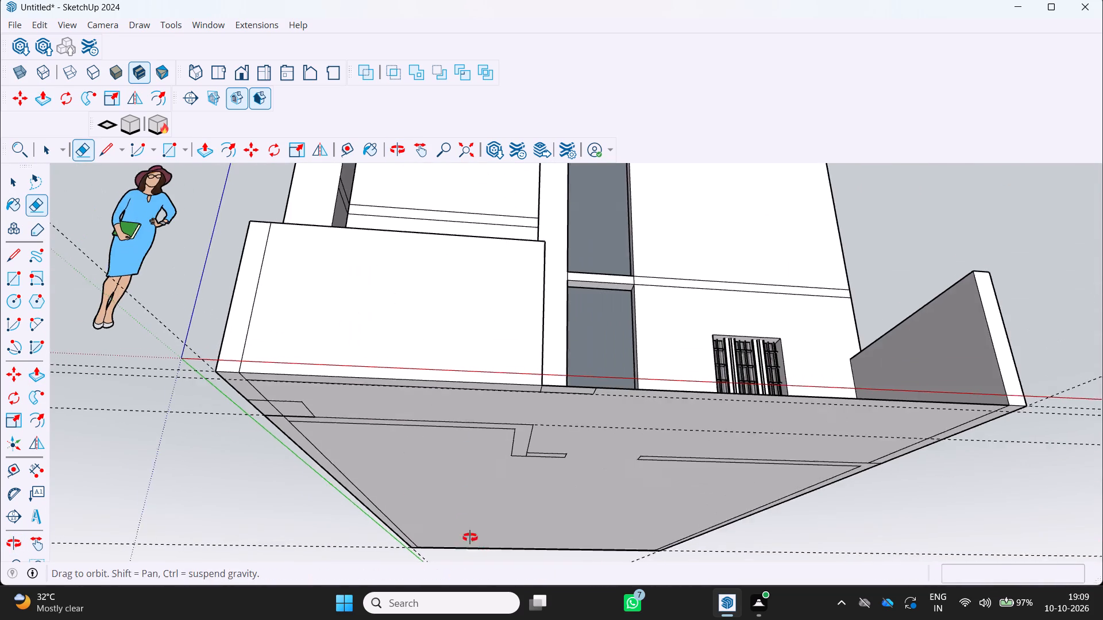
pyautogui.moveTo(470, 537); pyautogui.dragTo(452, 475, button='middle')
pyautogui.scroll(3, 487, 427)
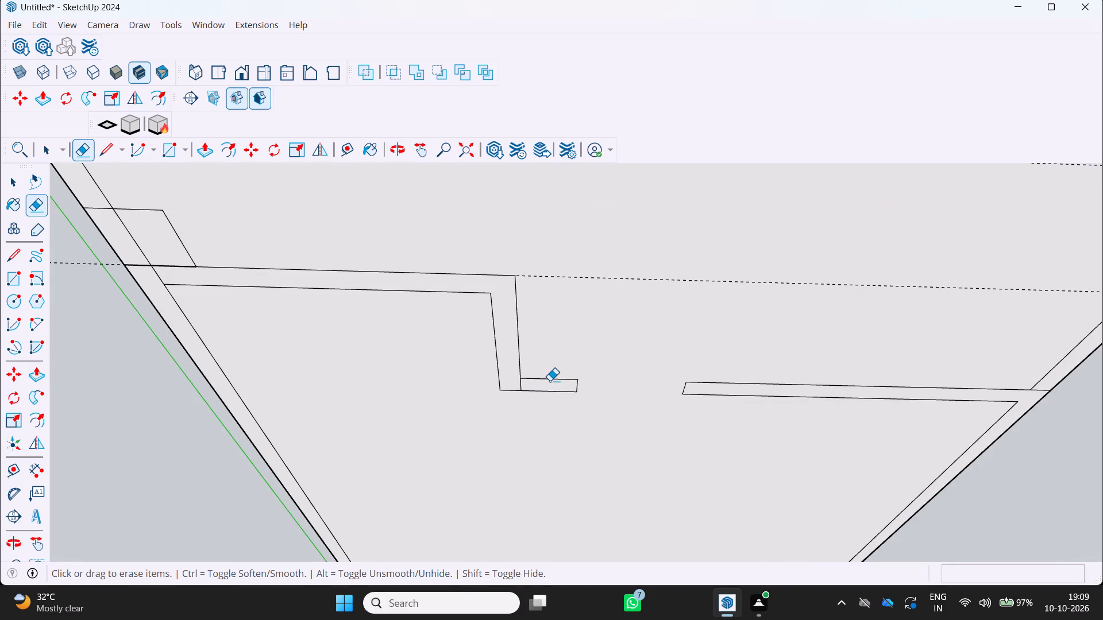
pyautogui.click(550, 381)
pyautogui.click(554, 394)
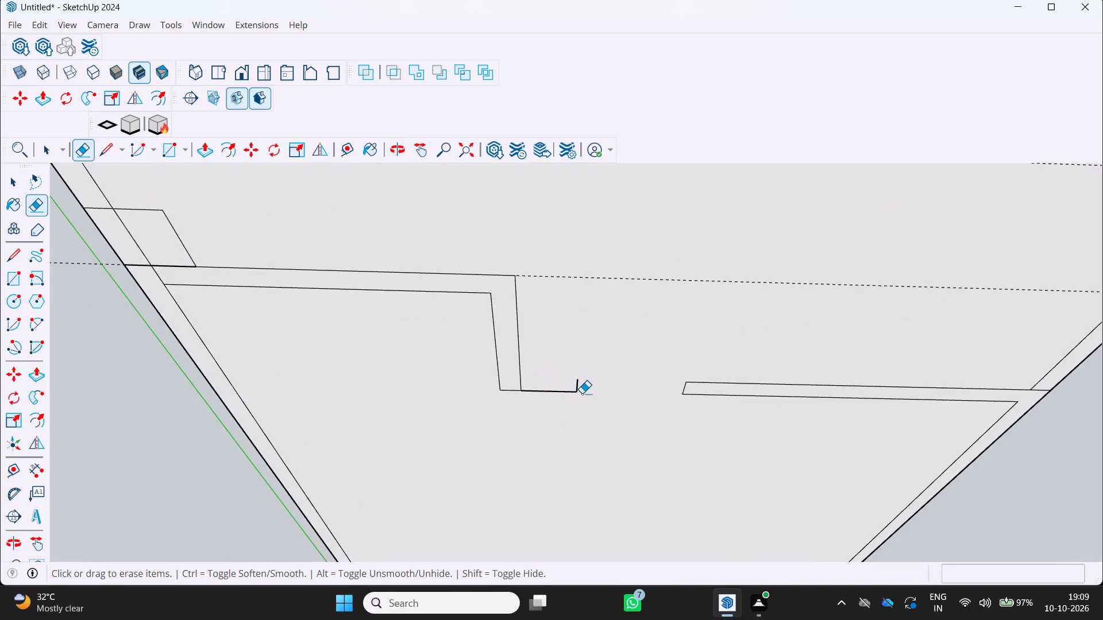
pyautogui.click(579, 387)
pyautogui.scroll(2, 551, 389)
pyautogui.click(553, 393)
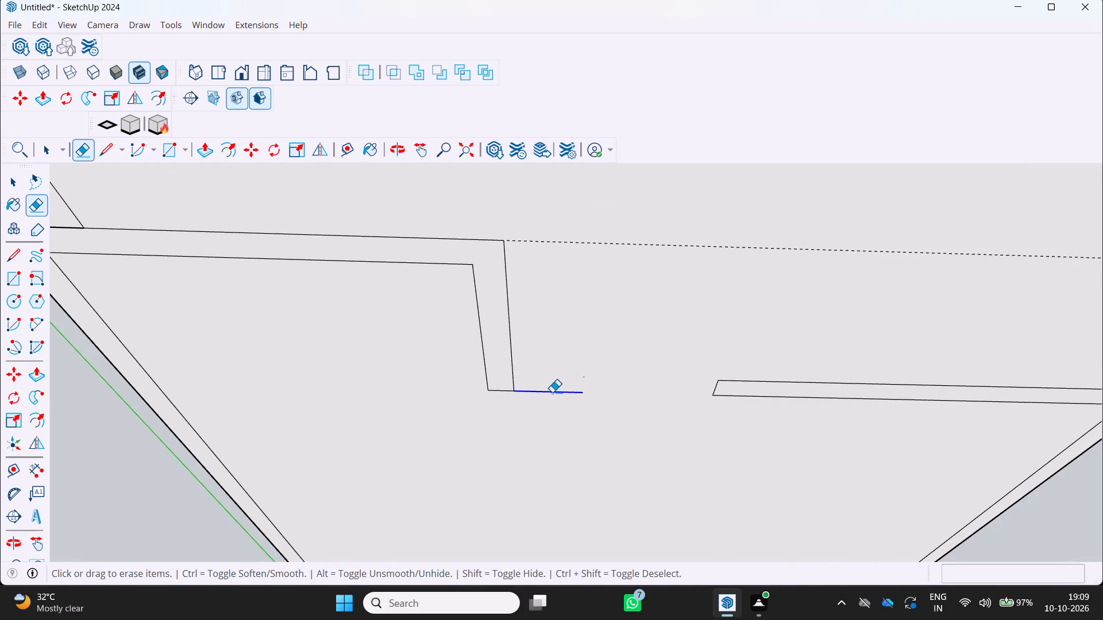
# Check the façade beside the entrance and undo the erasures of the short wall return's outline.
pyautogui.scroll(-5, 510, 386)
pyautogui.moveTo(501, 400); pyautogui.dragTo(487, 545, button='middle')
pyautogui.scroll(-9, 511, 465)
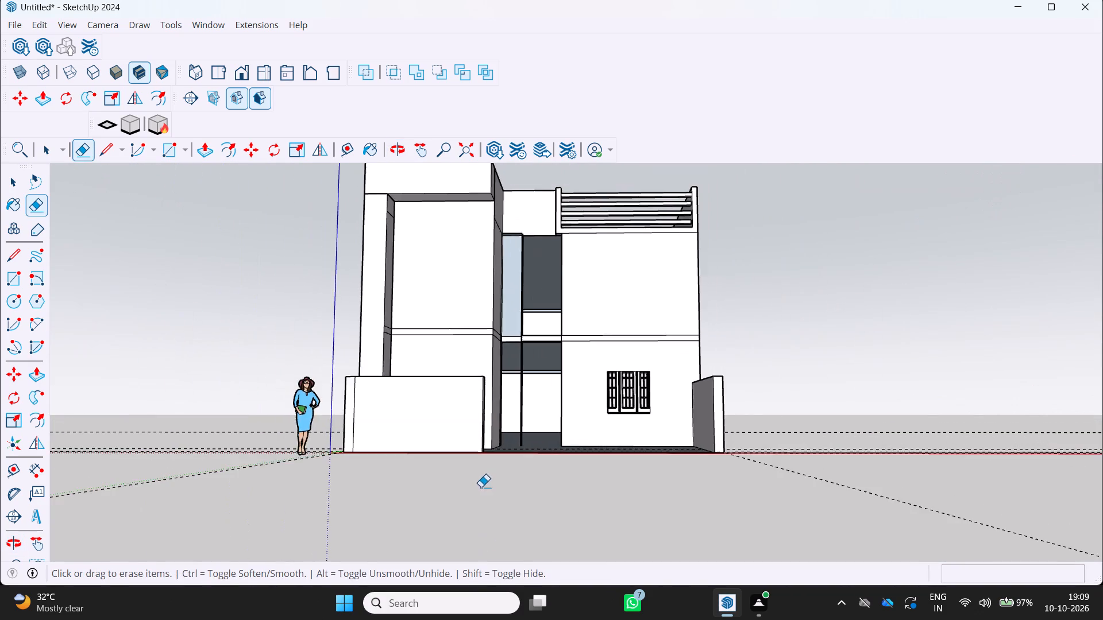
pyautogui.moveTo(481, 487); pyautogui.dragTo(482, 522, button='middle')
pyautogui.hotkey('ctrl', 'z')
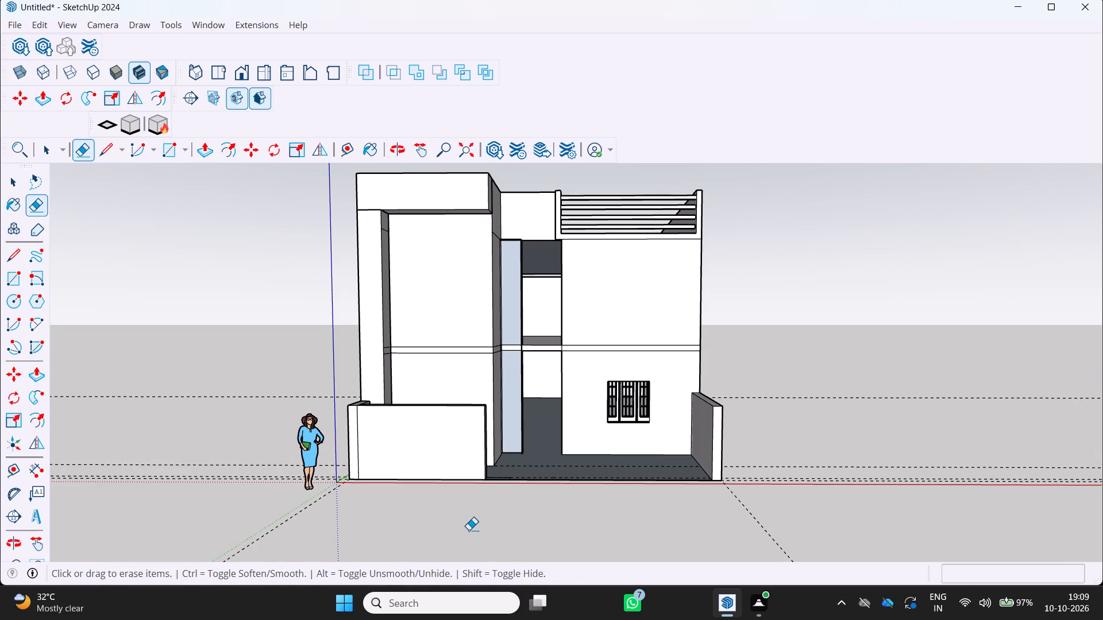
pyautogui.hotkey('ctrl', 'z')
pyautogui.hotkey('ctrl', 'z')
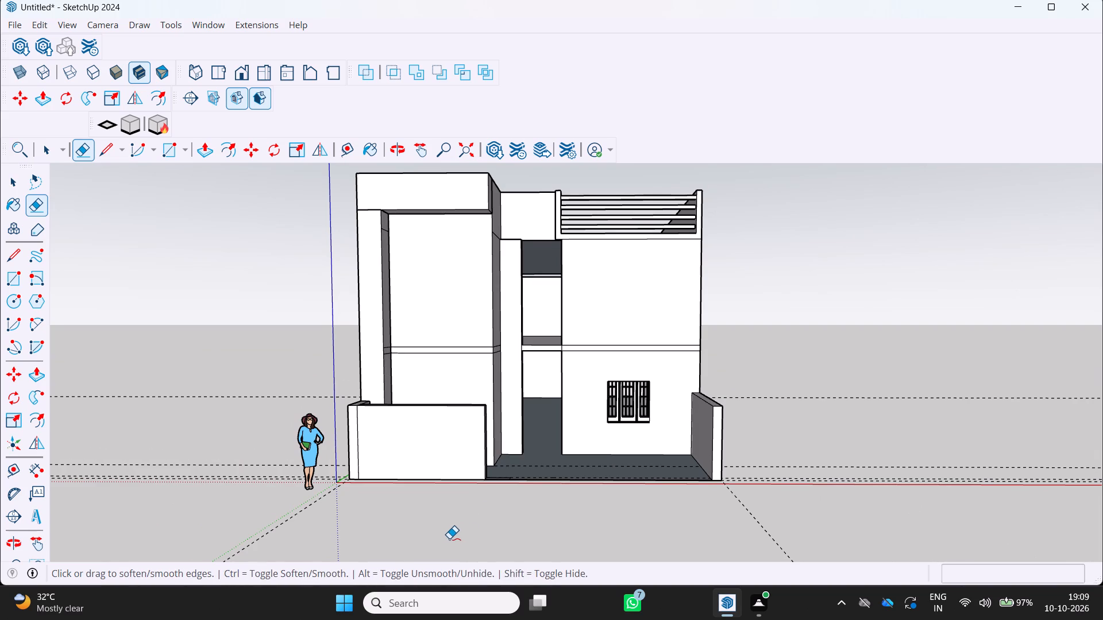
# Examine the wall outlines on the underside and the whole façade from beneath, the front and above.
pyautogui.moveTo(445, 541); pyautogui.dragTo(437, 451, button='middle')
pyautogui.scroll(2, 437, 451)
pyautogui.moveTo(464, 475); pyautogui.dragTo(470, 499, button='middle')
pyautogui.moveTo(470, 499); pyautogui.dragTo(470, 474, button='middle')
pyautogui.scroll(1, 470, 476)
pyautogui.middleClick(470, 471)
pyautogui.middleClick(469, 467)
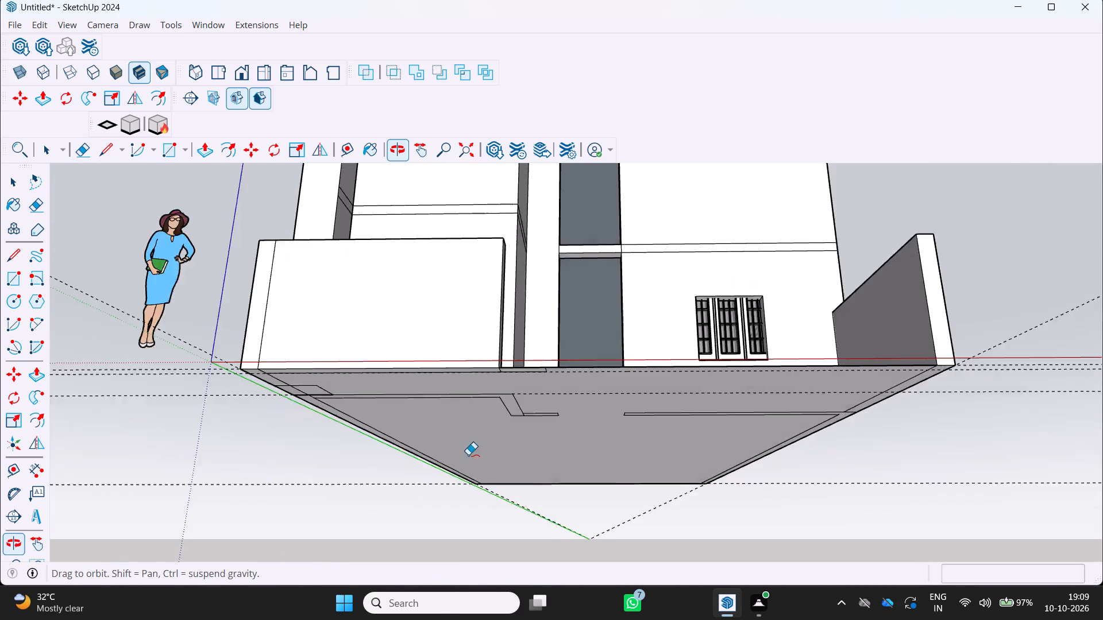
pyautogui.scroll(4, 468, 455)
pyautogui.press('p')
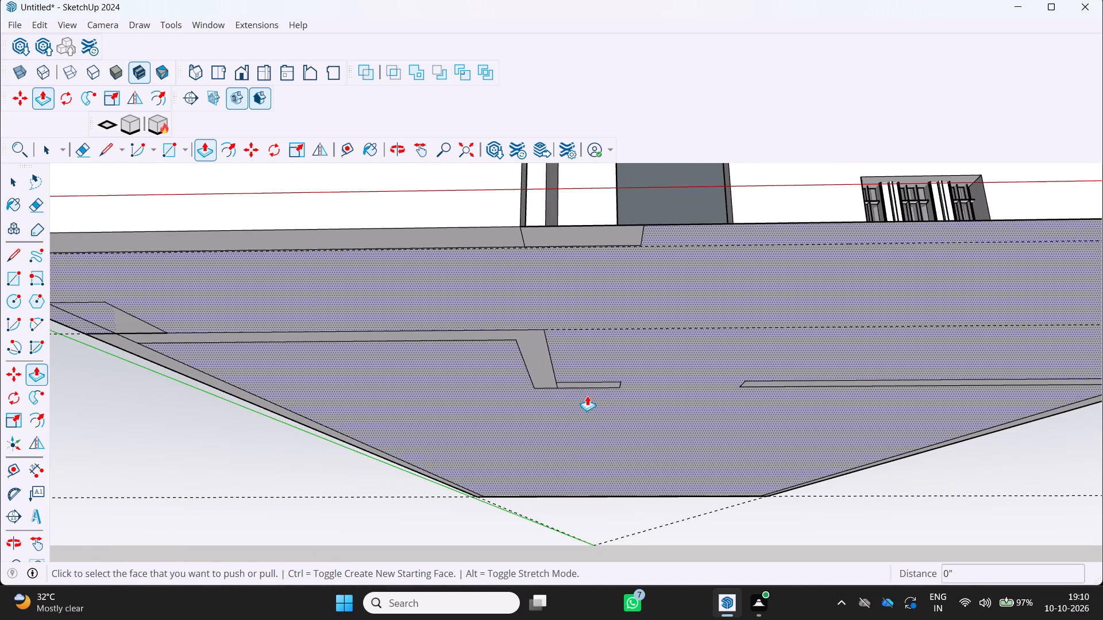
pyautogui.scroll(-6, 589, 385)
pyautogui.moveTo(578, 395); pyautogui.dragTo(577, 485, button='middle')
pyautogui.scroll(-5, 579, 483)
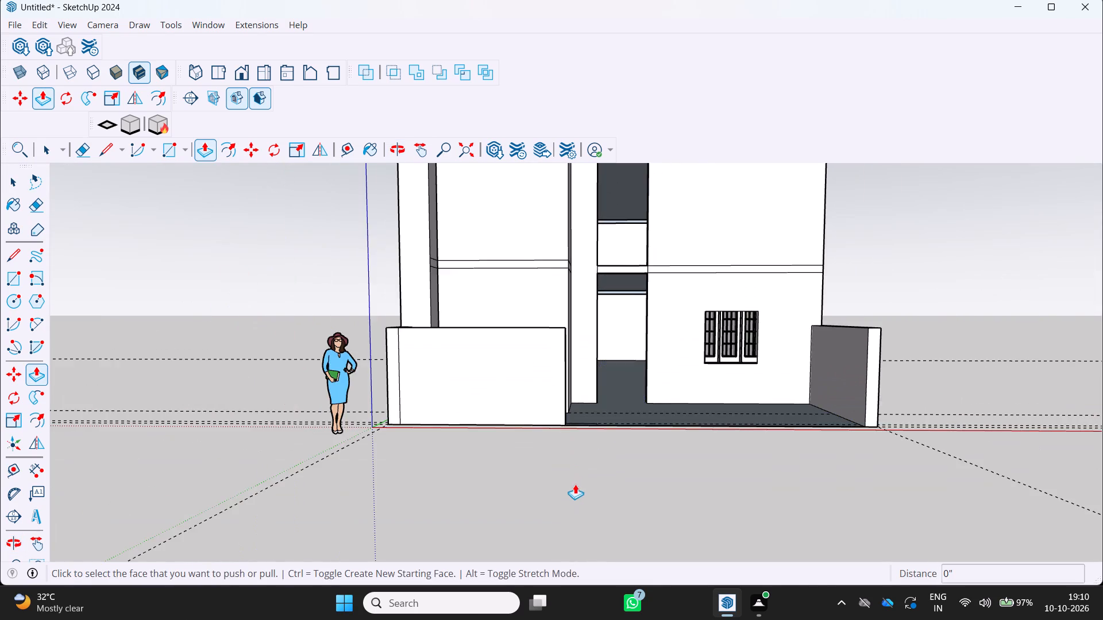
pyautogui.moveTo(598, 446); pyautogui.dragTo(571, 553, button='middle')
pyautogui.scroll(-5, 624, 506)
pyautogui.moveTo(623, 506); pyautogui.dragTo(629, 498, button='middle')
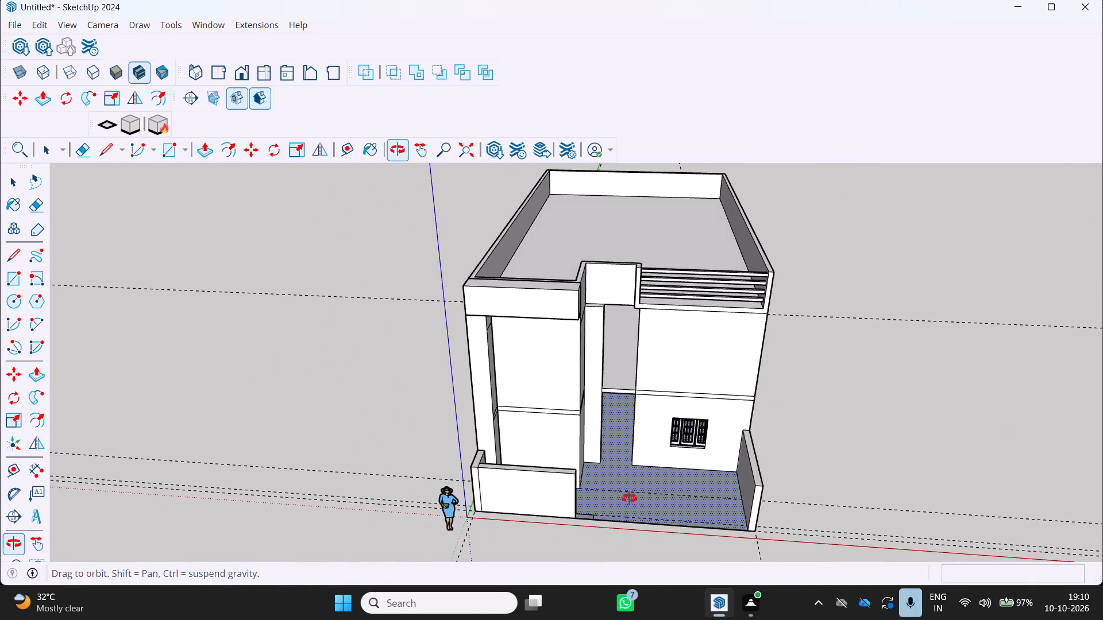
pyautogui.moveTo(629, 498); pyautogui.dragTo(653, 454, button='middle')
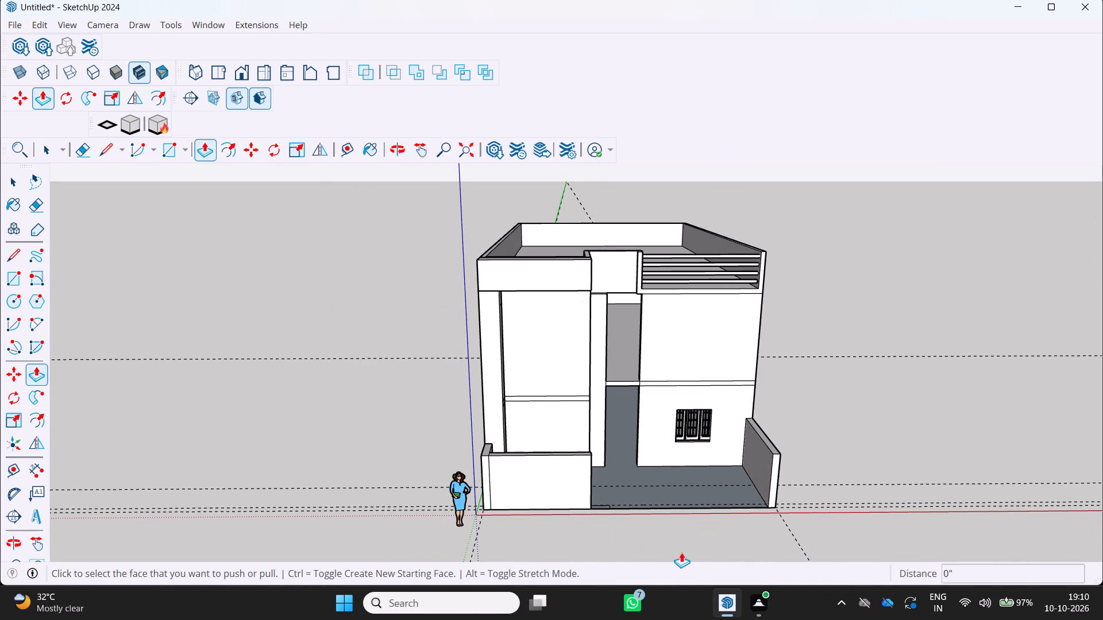
# Pull the front boundary wall's free end face about 1' 8 5/16" towards the entrance and check it against the façade.
pyautogui.scroll(3, 598, 471)
pyautogui.moveTo(637, 480); pyautogui.dragTo(574, 475, button='middle')
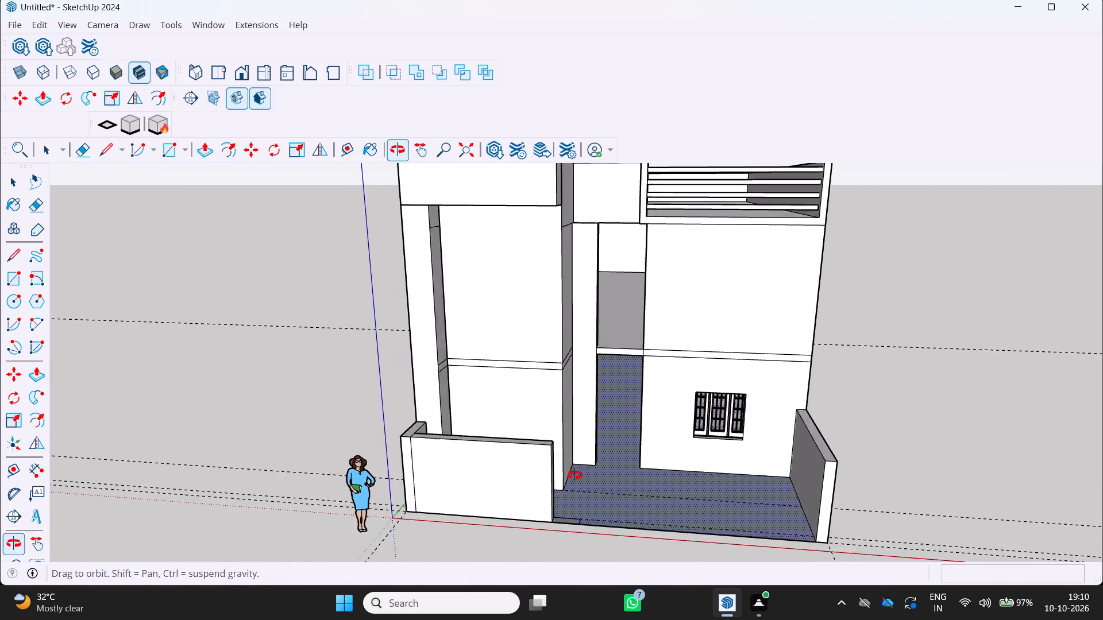
pyautogui.moveTo(574, 475); pyautogui.dragTo(543, 478, button='middle')
pyautogui.middleClick(540, 478)
pyautogui.scroll(7, 522, 483)
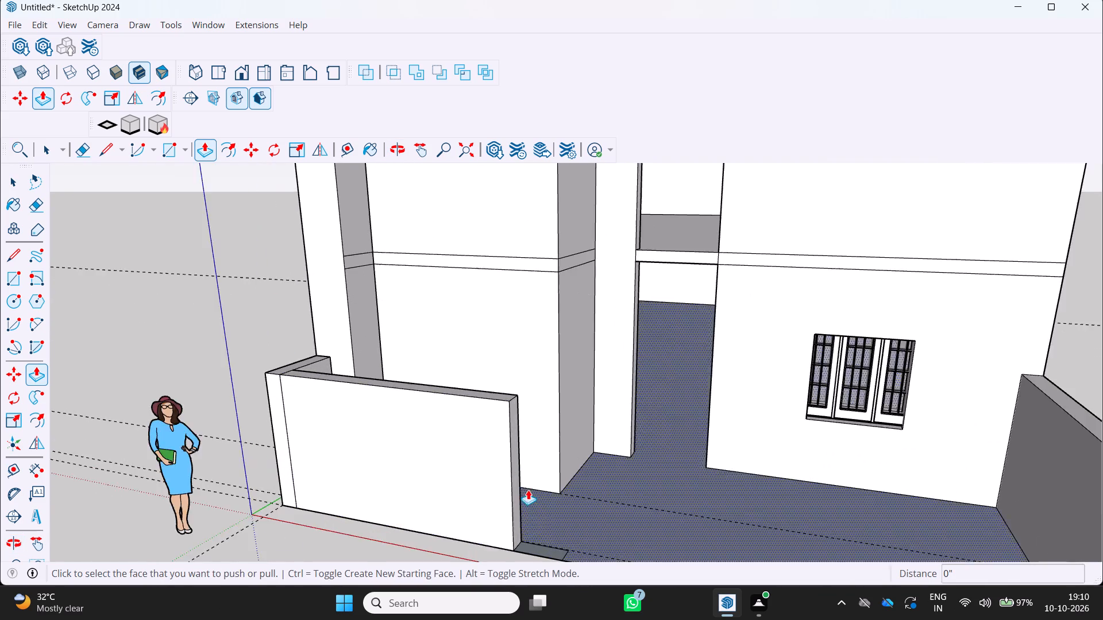
pyautogui.scroll(2, 528, 490)
pyautogui.click(513, 466)
pyautogui.scroll(-4, 550, 479)
pyautogui.moveTo(582, 472); pyautogui.dragTo(587, 475, button='middle')
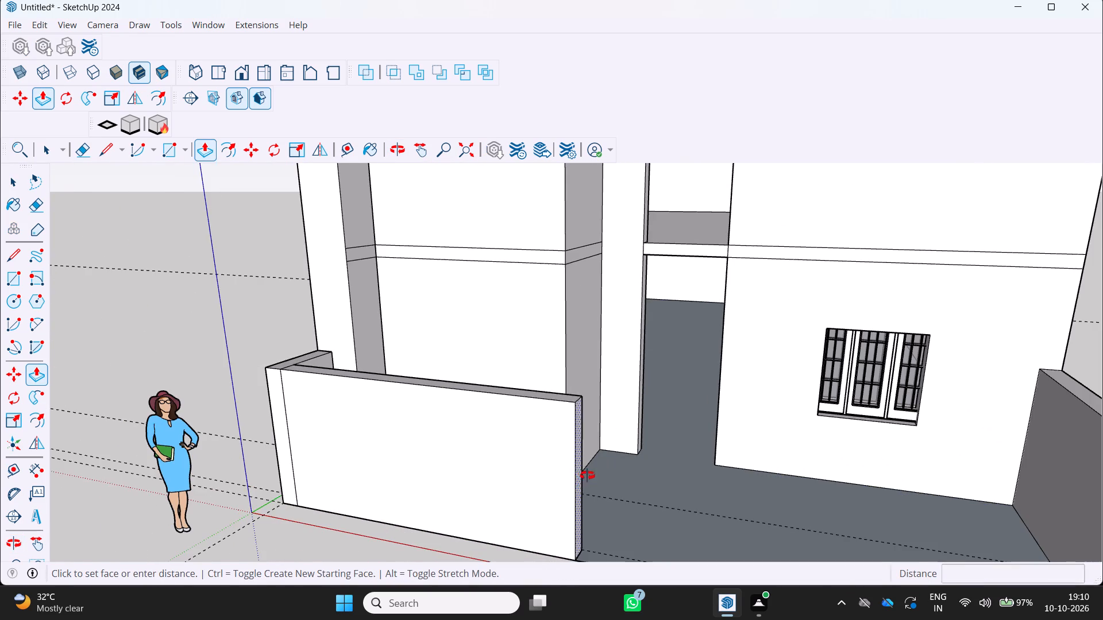
pyautogui.moveTo(587, 475); pyautogui.dragTo(658, 480, button='middle')
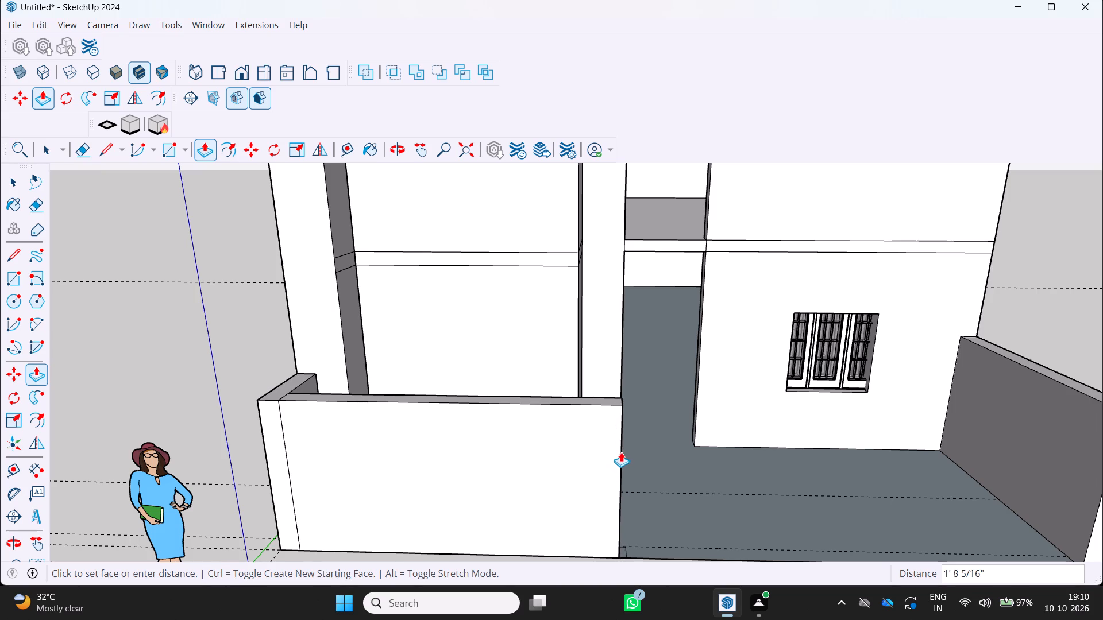
pyautogui.click(621, 452)
pyautogui.moveTo(568, 493); pyautogui.dragTo(459, 466, button='middle')
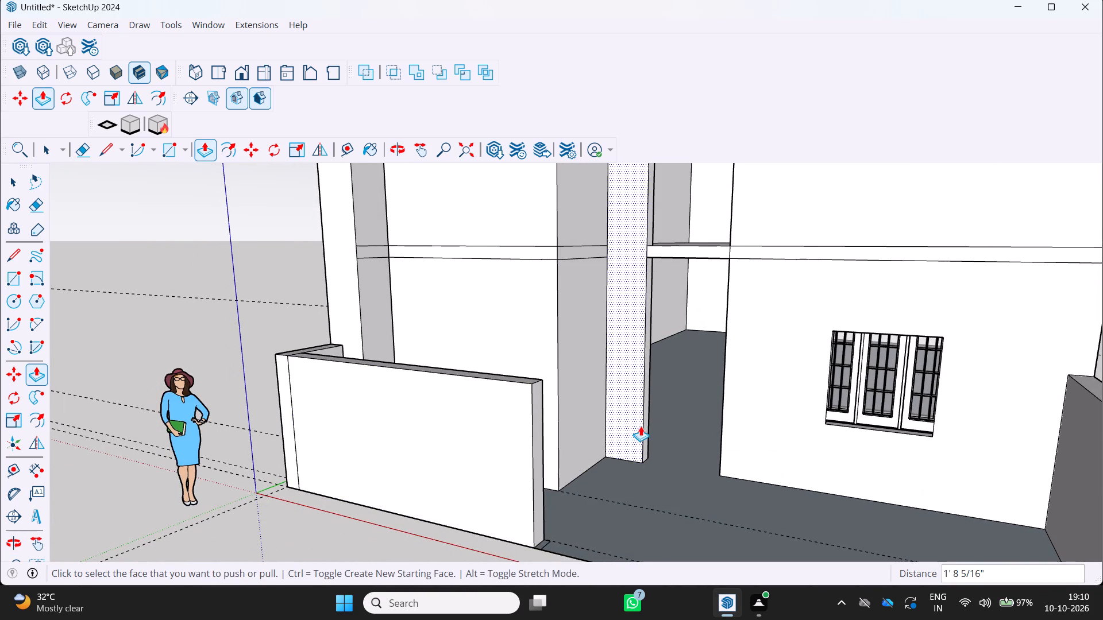
pyautogui.scroll(-4, 541, 492)
pyautogui.moveTo(523, 495); pyautogui.dragTo(588, 478, button='middle')
pyautogui.scroll(-4, 588, 478)
pyautogui.middleClick(588, 478)
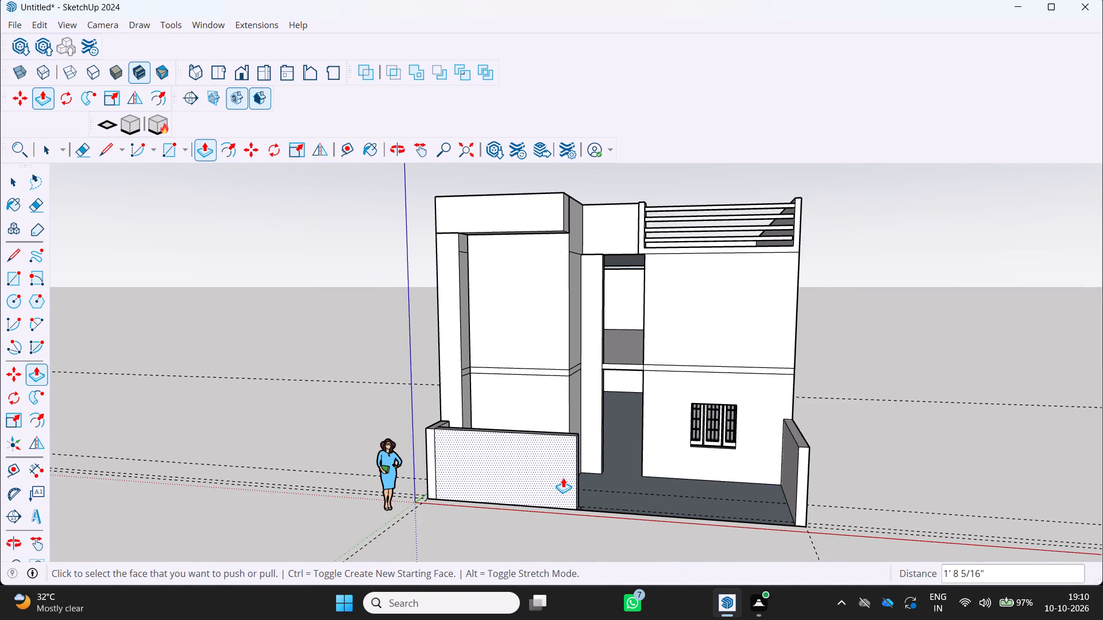
# Delete the leftover vertical seam line on the outer face of the front boundary wall near its outer corner.
pyautogui.scroll(-3, 563, 478)
pyautogui.press('space')
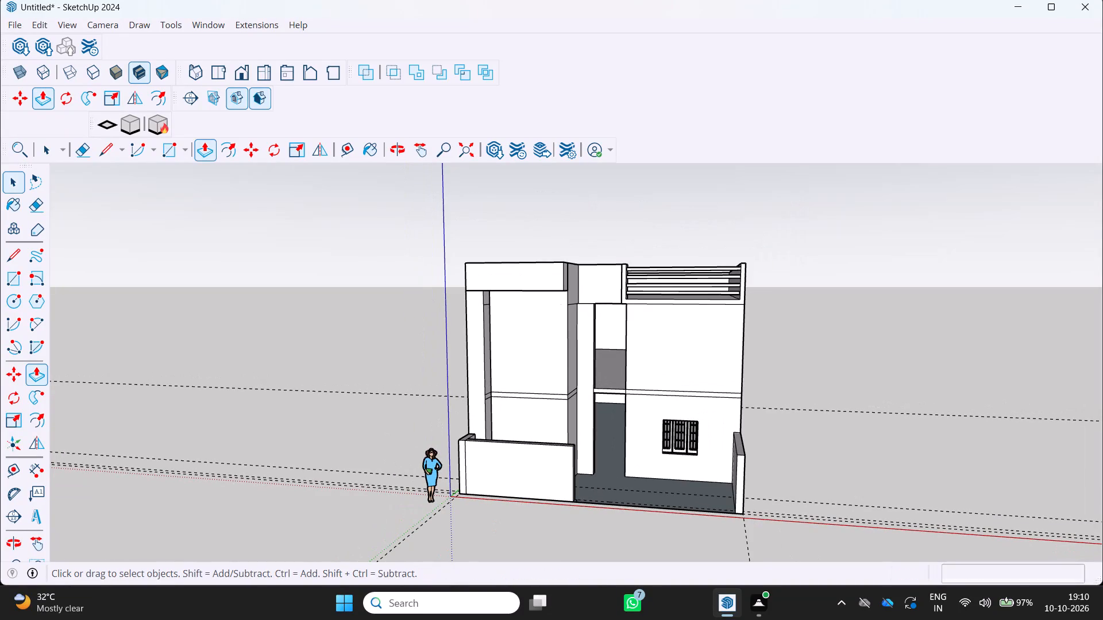
pyautogui.click(496, 538)
pyautogui.scroll(6, 464, 506)
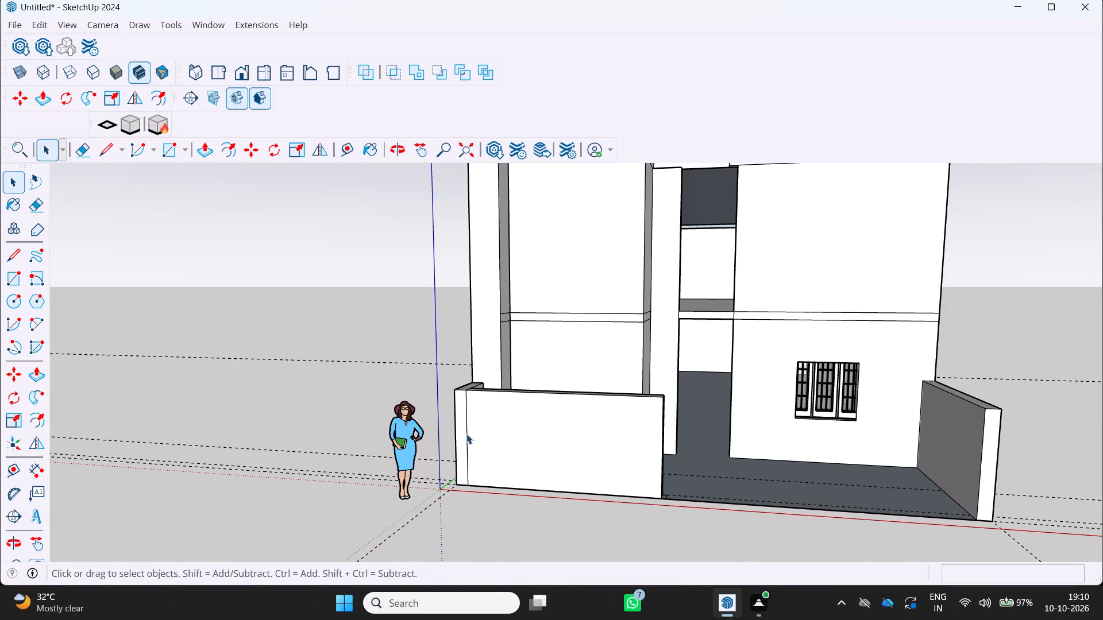
pyautogui.click(466, 433)
pyautogui.press('Delete')
# Examine the front boundary wall's free end, the entrance opening and the whole façade from several angles.
pyautogui.scroll(-4, 466, 433)
pyautogui.scroll(-1, 612, 469)
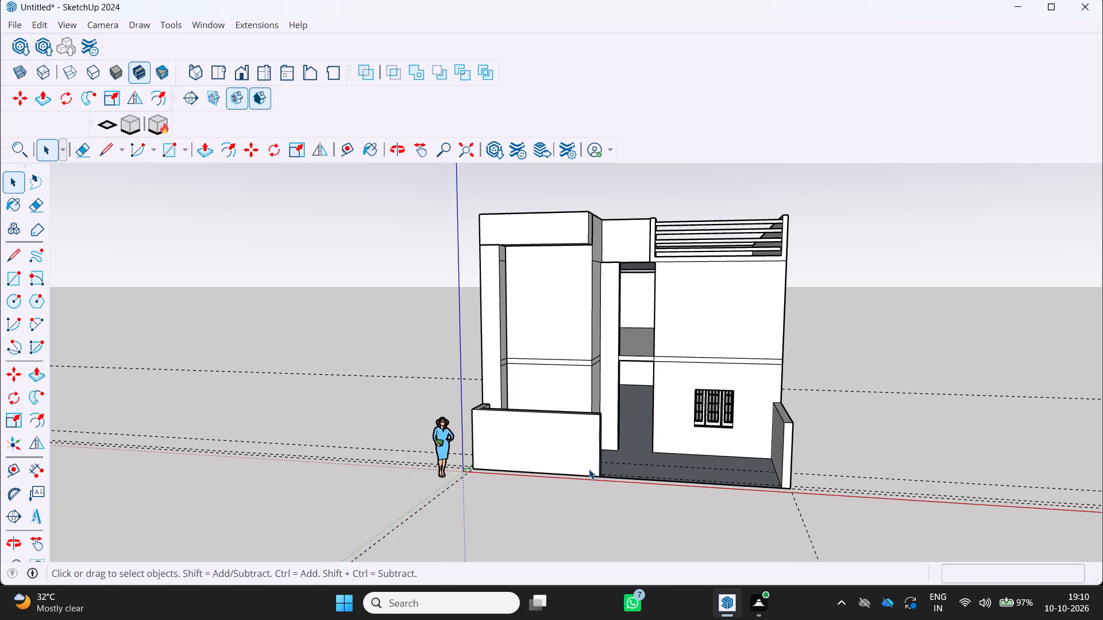
pyautogui.scroll(3, 611, 443)
pyautogui.moveTo(624, 412); pyautogui.dragTo(654, 481, button='middle')
pyautogui.scroll(3, 615, 461)
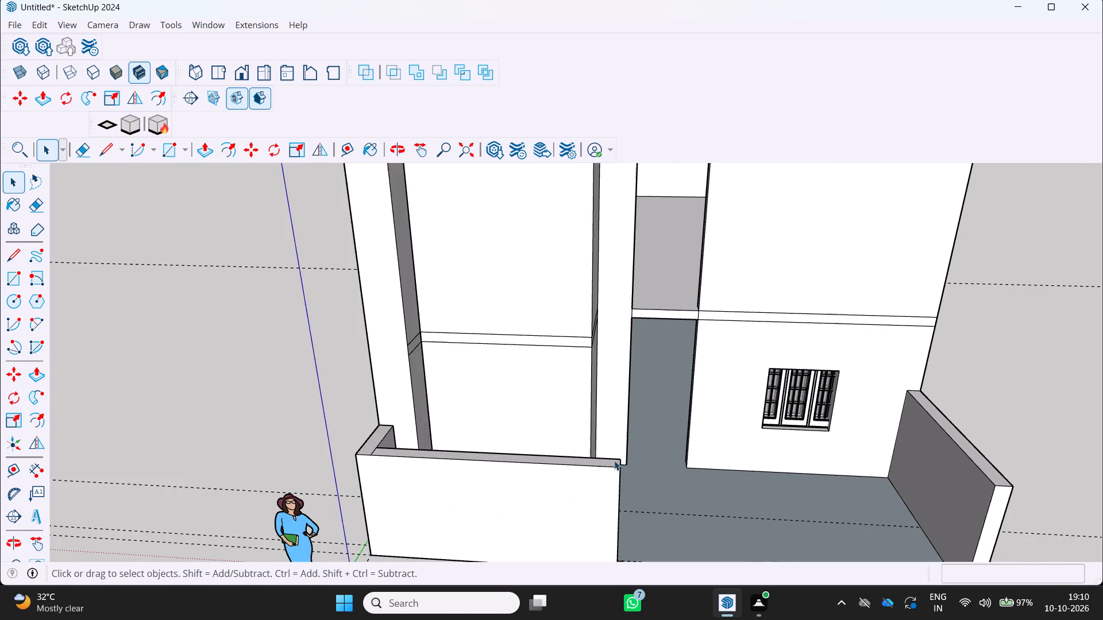
pyautogui.scroll(2, 658, 413)
pyautogui.moveTo(636, 404); pyautogui.dragTo(473, 358, button='middle')
pyautogui.moveTo(471, 356); pyautogui.dragTo(461, 351, button='middle')
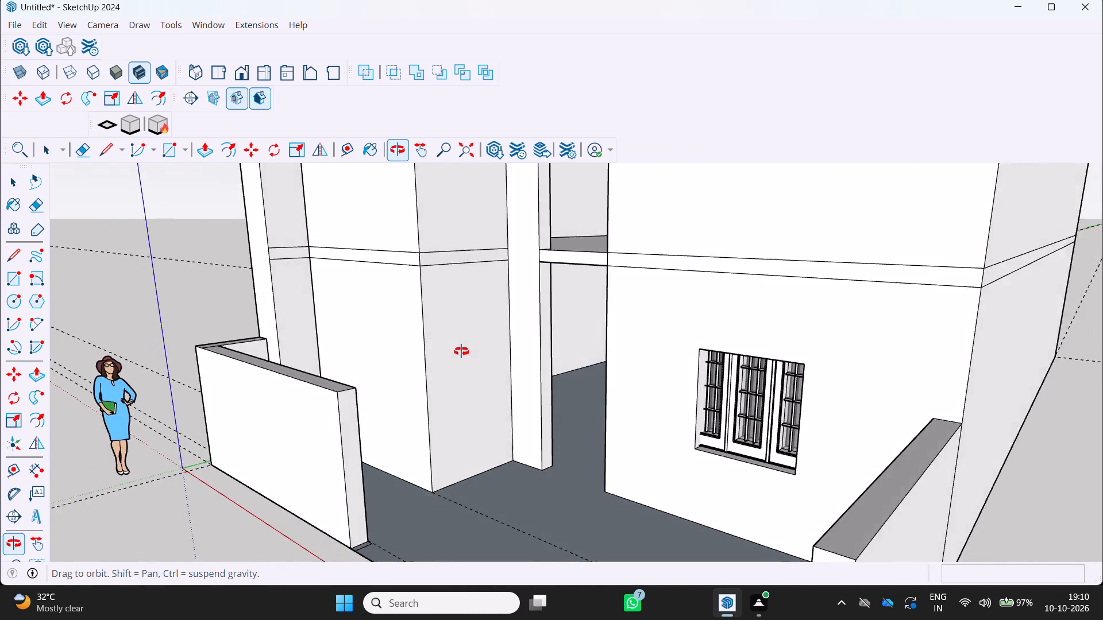
pyautogui.moveTo(461, 351); pyautogui.dragTo(457, 351, button='middle')
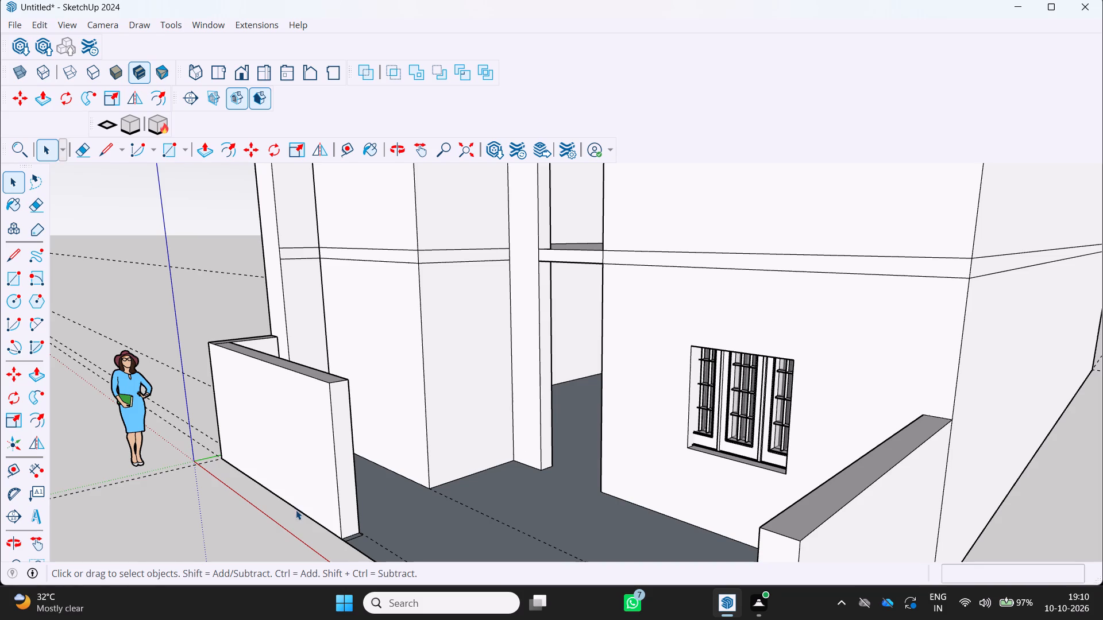
pyautogui.middleClick(372, 502)
pyautogui.scroll(-4, 372, 502)
pyautogui.moveTo(400, 494); pyautogui.dragTo(634, 445, button='middle')
pyautogui.scroll(-2, 647, 441)
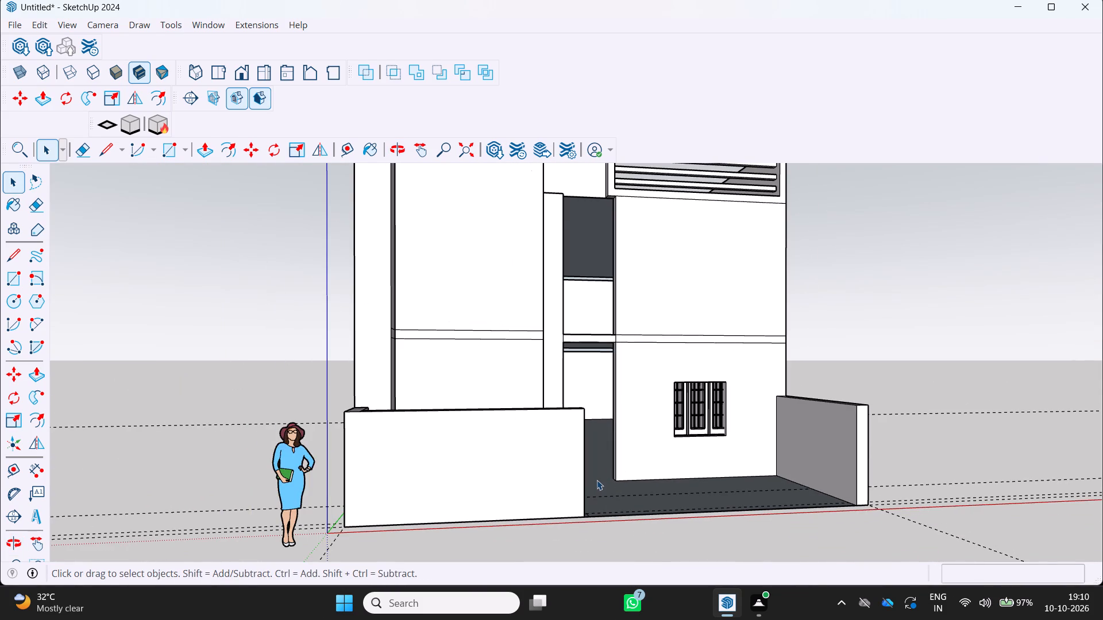
pyautogui.scroll(-3, 597, 480)
pyautogui.scroll(-2, 735, 499)
pyautogui.moveTo(722, 504); pyautogui.dragTo(687, 476, button='middle')
pyautogui.middleClick(683, 476)
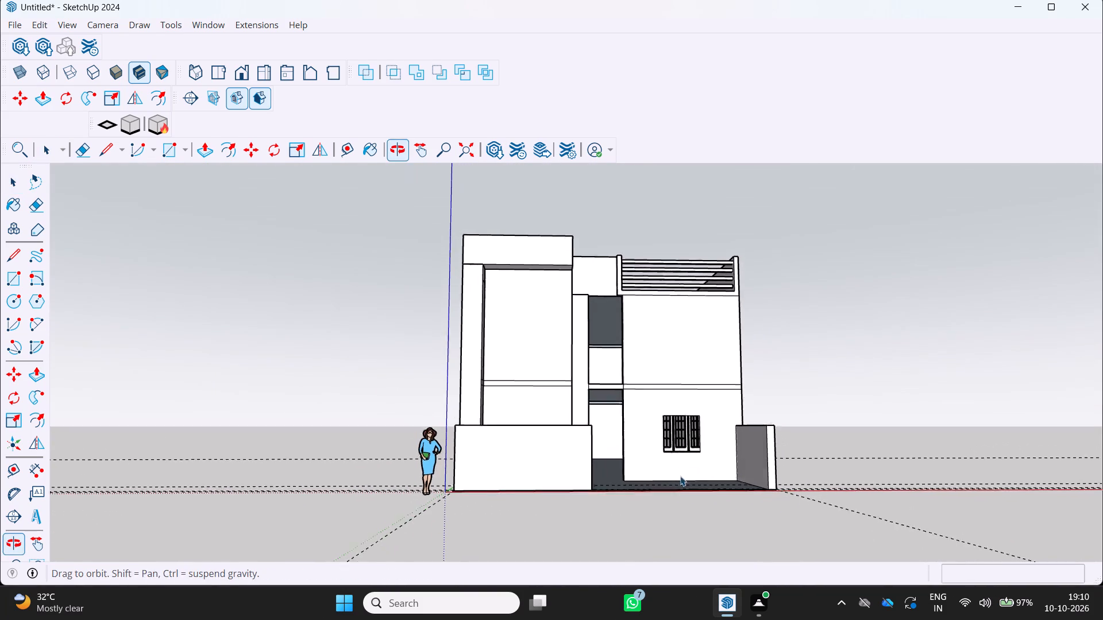
pyautogui.moveTo(755, 487); pyautogui.dragTo(746, 546, button='middle')
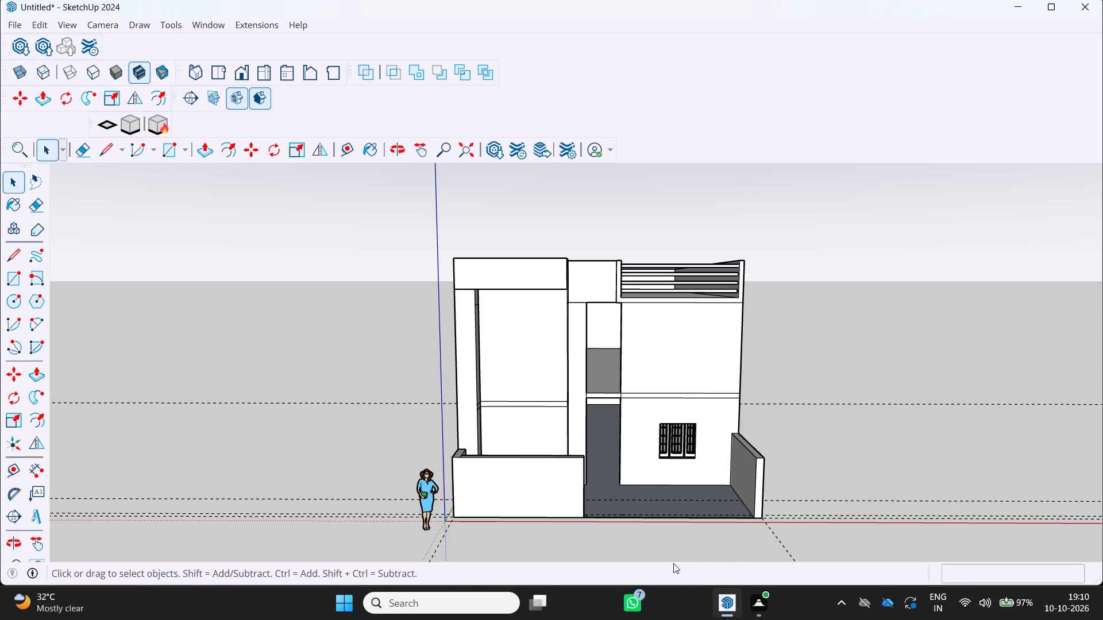
# Draw a rectangle about 9 1/4" by 6' on the window-side boundary wall's inner face, at its front end.
pyautogui.scroll(2, 684, 565)
pyautogui.scroll(5, 714, 513)
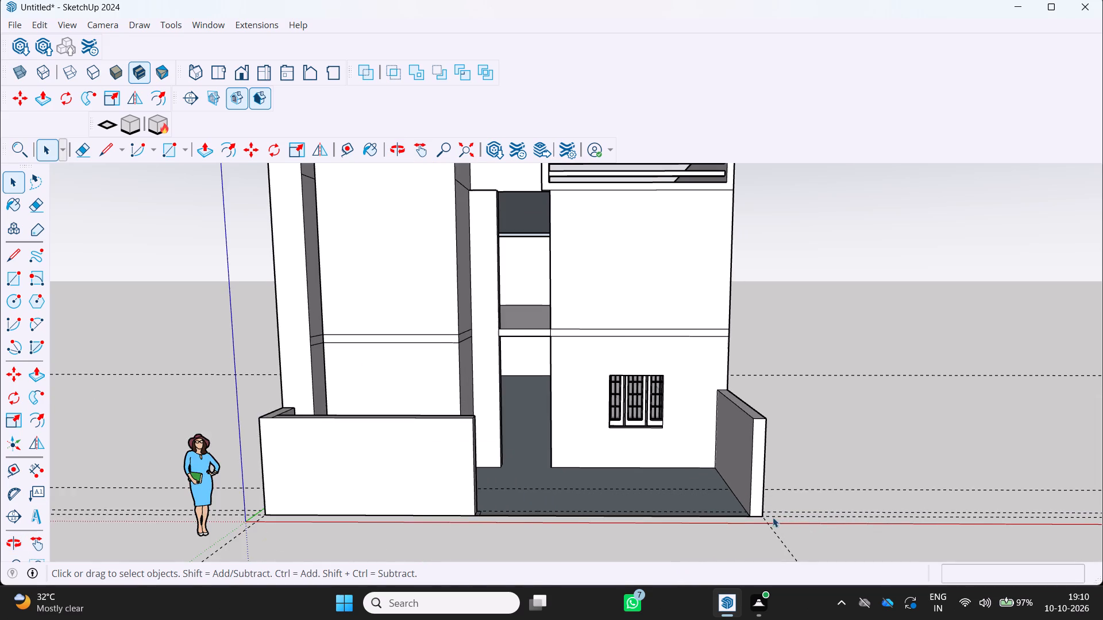
pyautogui.moveTo(773, 517); pyautogui.dragTo(775, 556, button='middle')
pyautogui.scroll(4, 777, 555)
pyautogui.moveTo(736, 529); pyautogui.dragTo(815, 524, button='middle')
pyautogui.scroll(1, 816, 524)
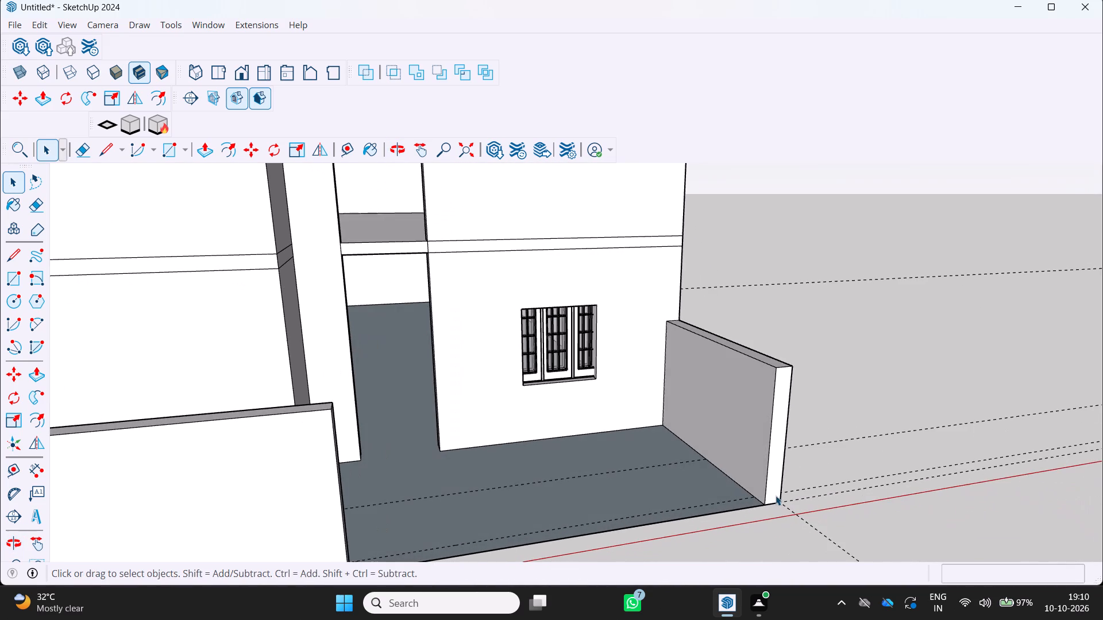
pyautogui.moveTo(742, 458); pyautogui.dragTo(768, 471, button='middle')
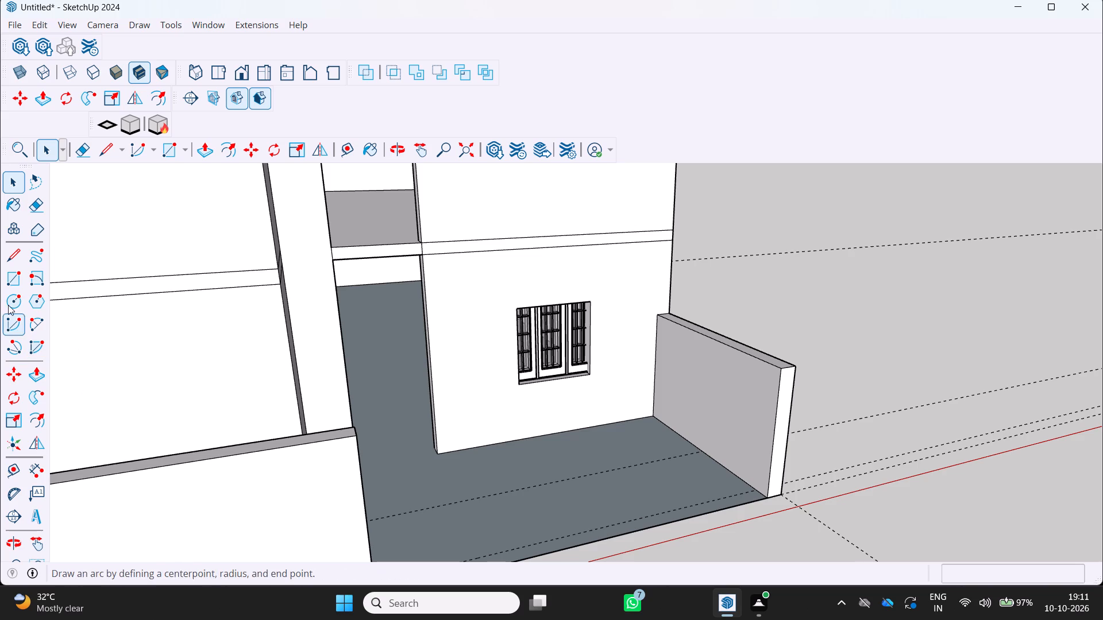
pyautogui.click(10, 280)
pyautogui.scroll(5, 330, 435)
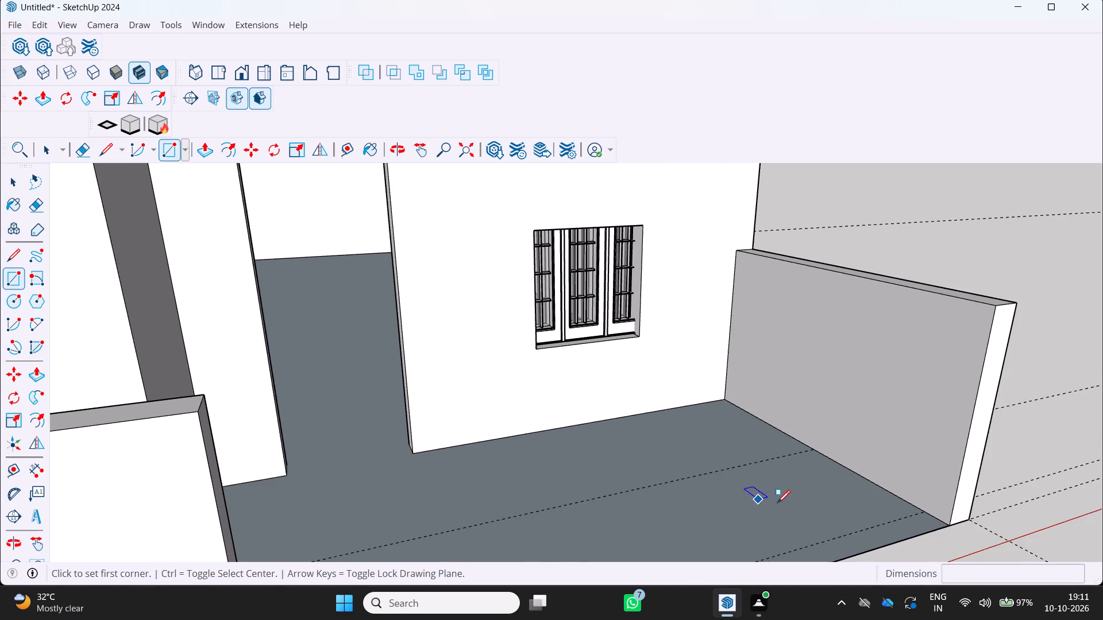
pyautogui.click(942, 529)
pyautogui.click(924, 511)
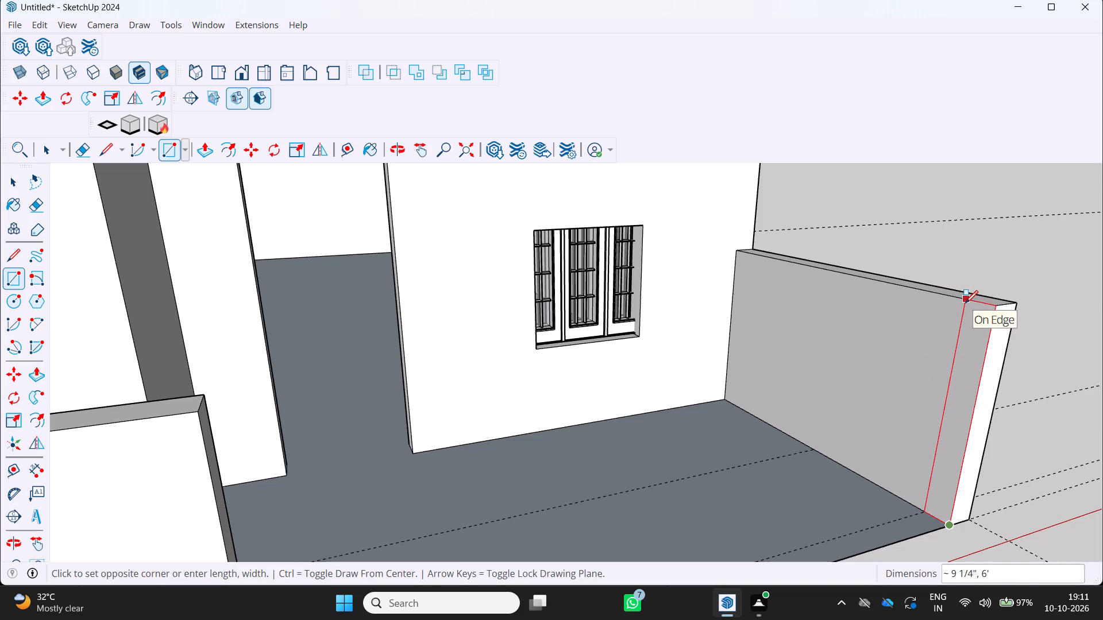
pyautogui.click(965, 303)
# Push/Pull the new strip on the window-side boundary wall about 11" towards the entrance to form a short return.
pyautogui.press('p')
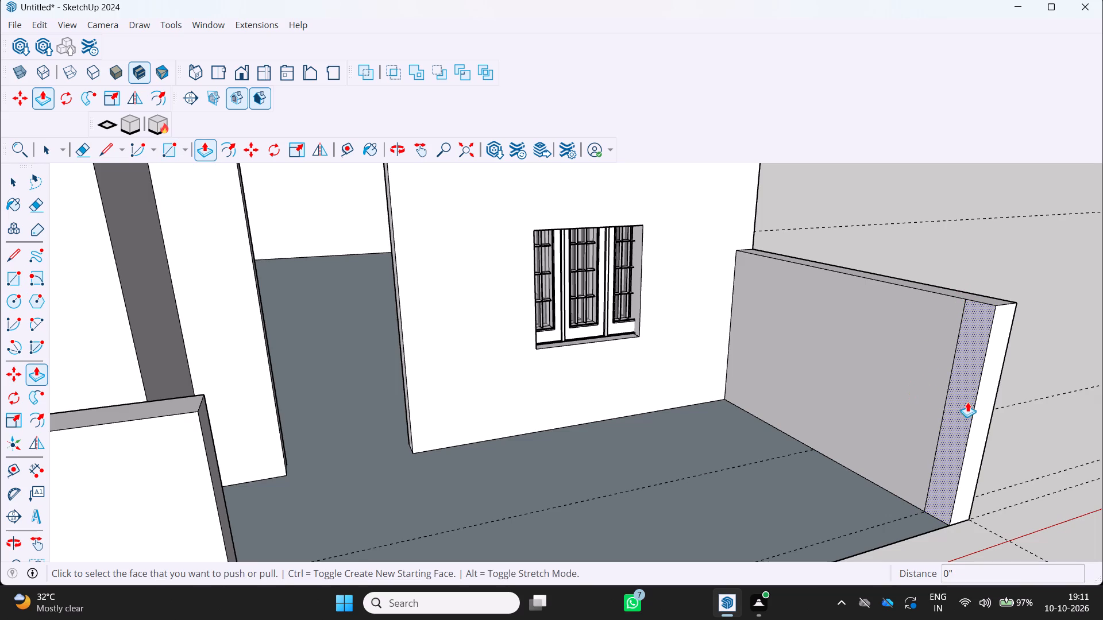
pyautogui.click(957, 393)
pyautogui.scroll(-4, 919, 418)
pyautogui.moveTo(919, 418); pyautogui.dragTo(797, 439, button='middle')
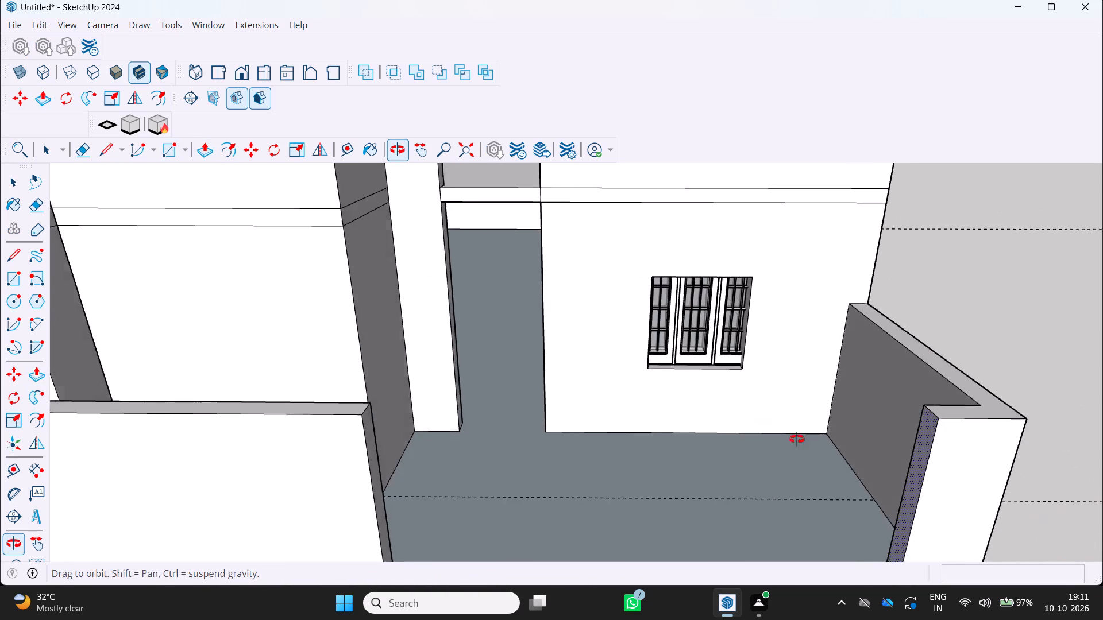
pyautogui.moveTo(797, 439); pyautogui.dragTo(768, 441, button='middle')
pyautogui.scroll(-3, 844, 437)
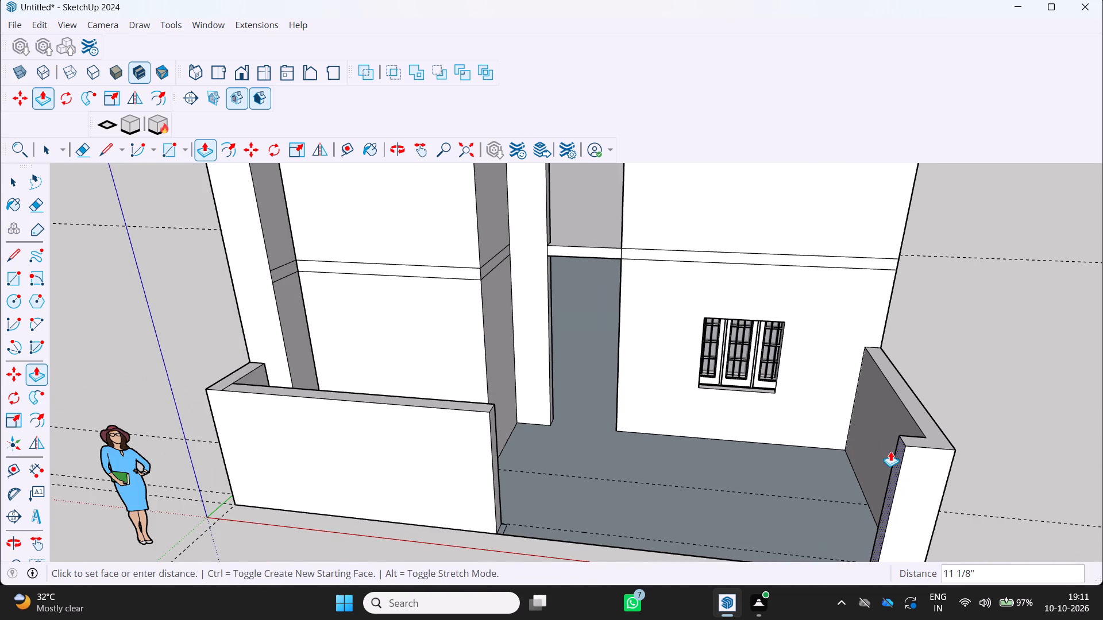
pyautogui.click(890, 451)
pyautogui.press('space')
pyautogui.press('space')
# Examine the boundary walls on both sides of the entrance and the façade from the front and above.
pyautogui.scroll(-4, 792, 503)
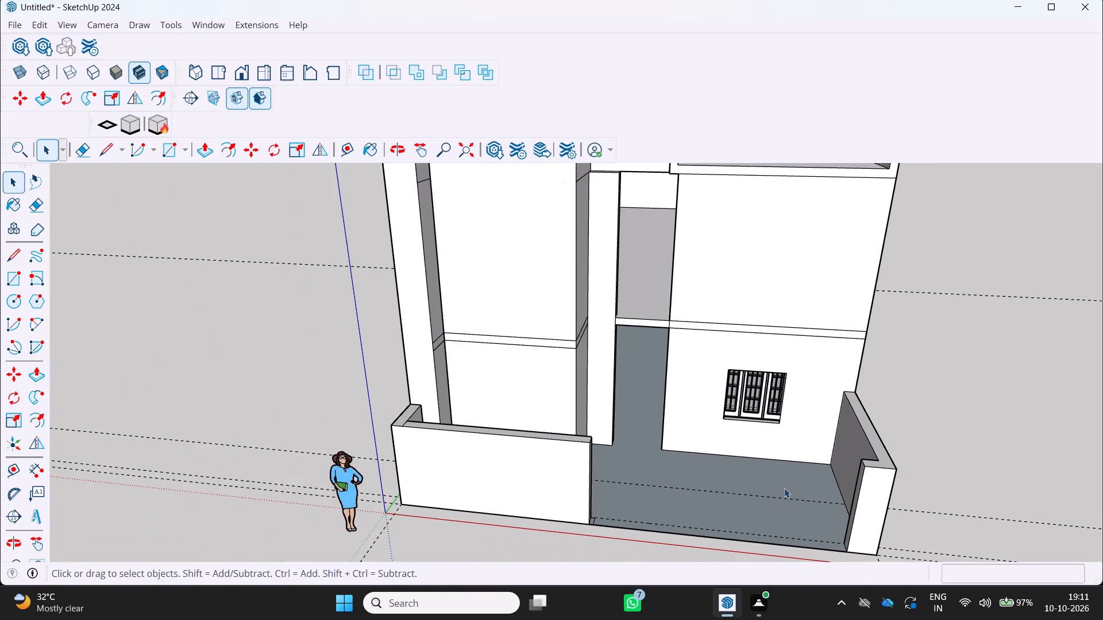
pyautogui.moveTo(784, 488); pyautogui.dragTo(778, 413, button='middle')
pyautogui.scroll(-4, 779, 420)
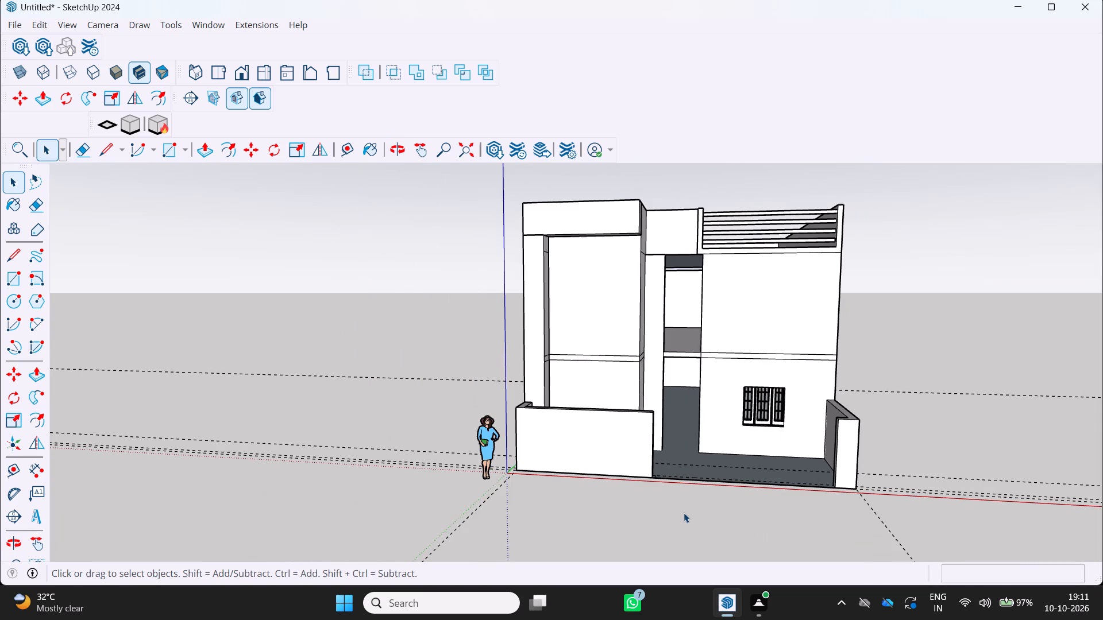
pyautogui.click(684, 513)
pyautogui.moveTo(682, 513); pyautogui.dragTo(688, 555, button='middle')
pyautogui.scroll(-3, 688, 555)
pyautogui.scroll(4, 707, 518)
pyautogui.moveTo(724, 524); pyautogui.dragTo(737, 530, button='middle')
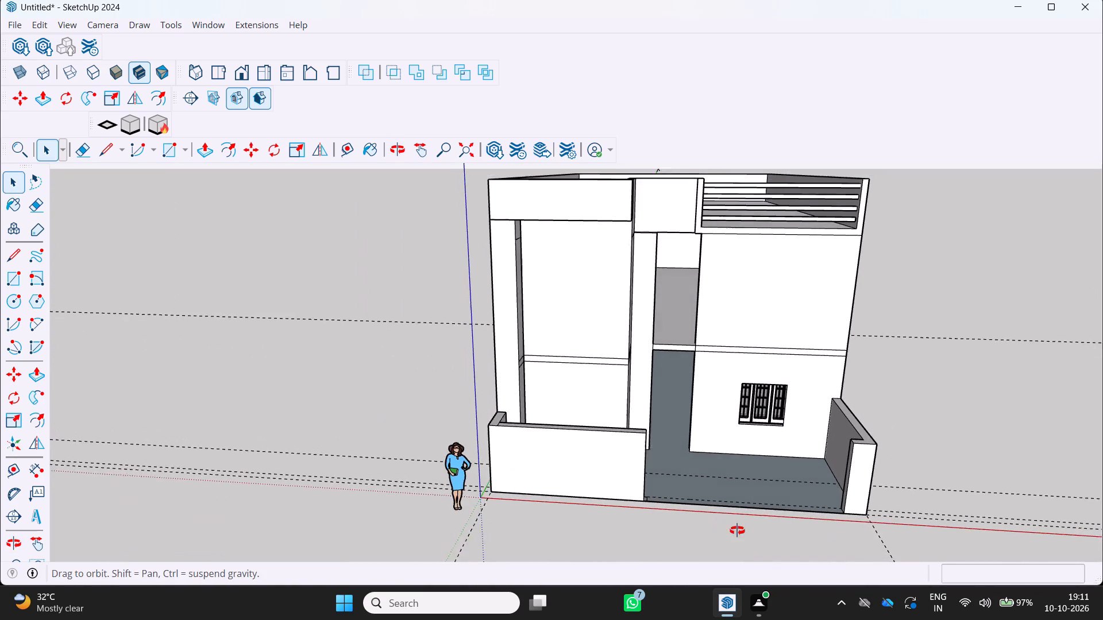
pyautogui.moveTo(737, 530); pyautogui.dragTo(746, 535, button='middle')
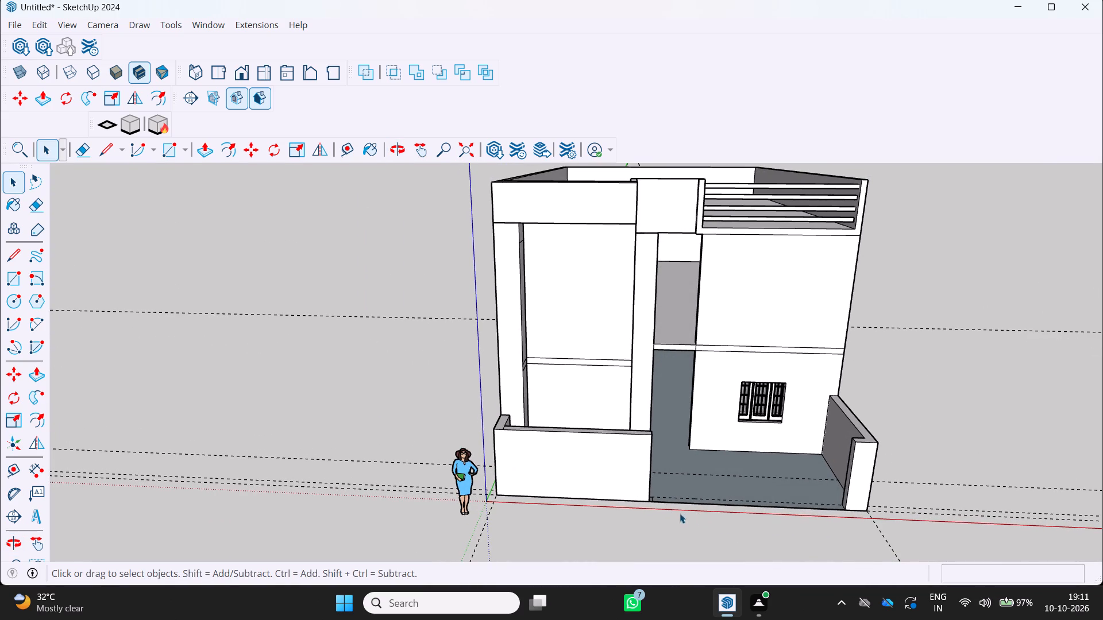
pyautogui.moveTo(673, 504); pyautogui.dragTo(597, 496, button='middle')
pyautogui.scroll(3, 612, 461)
pyautogui.moveTo(614, 459); pyautogui.dragTo(658, 425, button='middle')
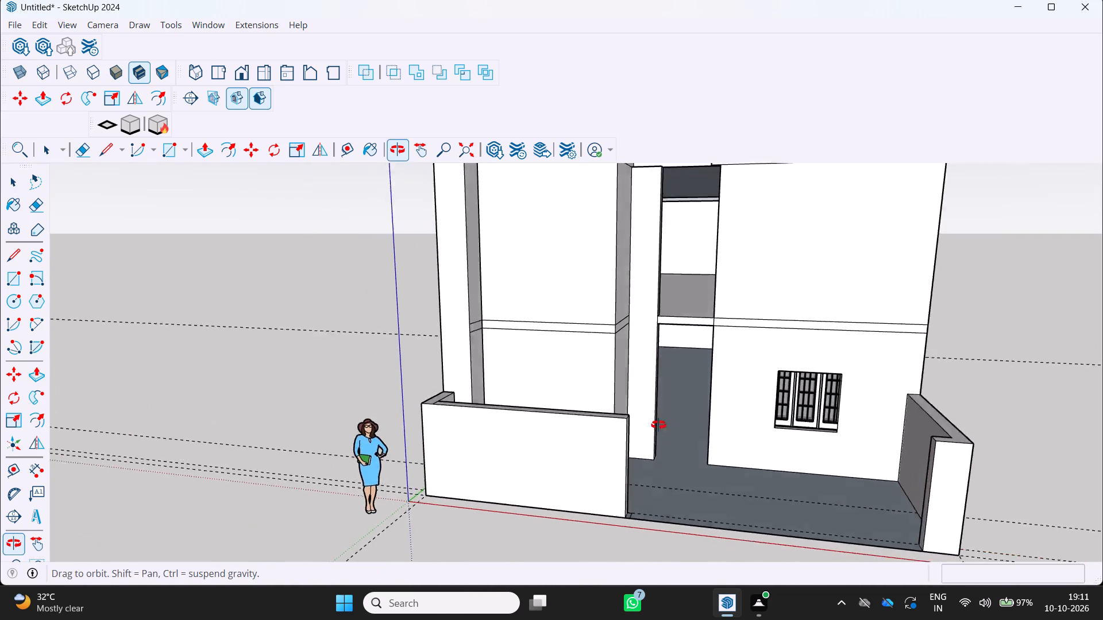
pyautogui.moveTo(658, 425); pyautogui.dragTo(660, 423, button='middle')
pyautogui.scroll(-4, 660, 421)
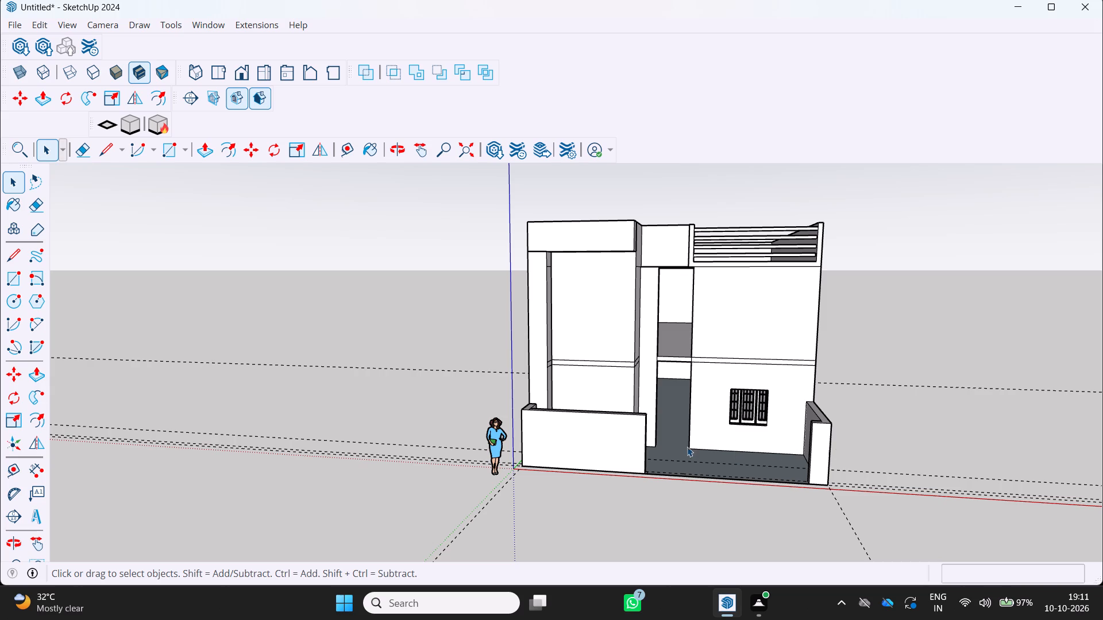
pyautogui.scroll(-3, 662, 449)
pyautogui.moveTo(678, 462); pyautogui.dragTo(701, 474, button='middle')
pyautogui.middleClick(701, 474)
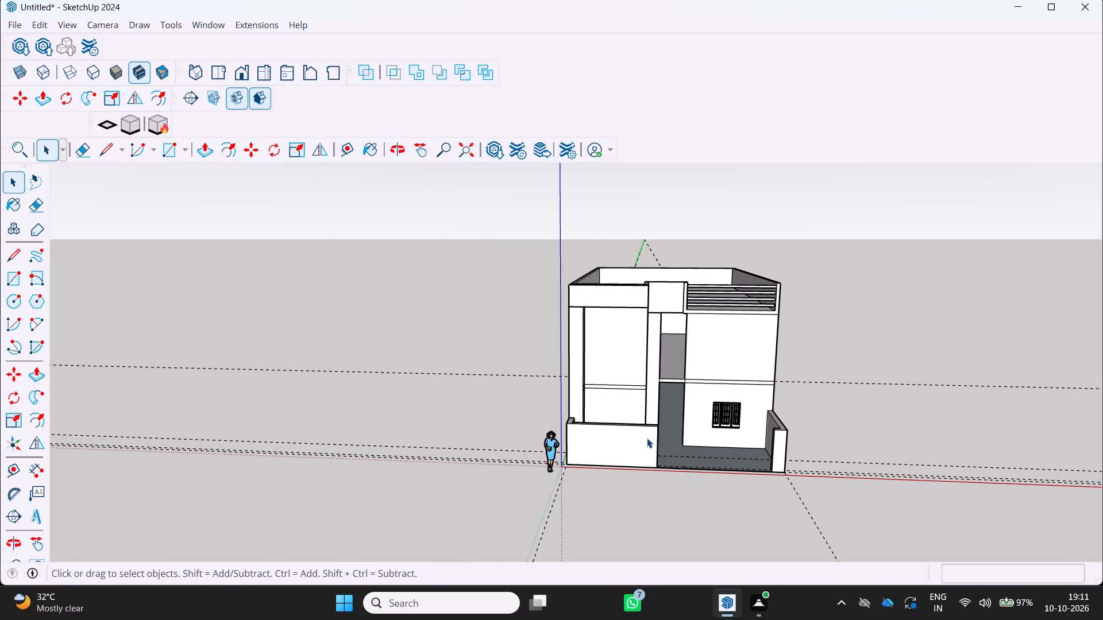
# Draw a 4' by 4' rectangle on the upper-floor wall of the recessed bay above the front boundary wall.
pyautogui.scroll(2, 623, 333)
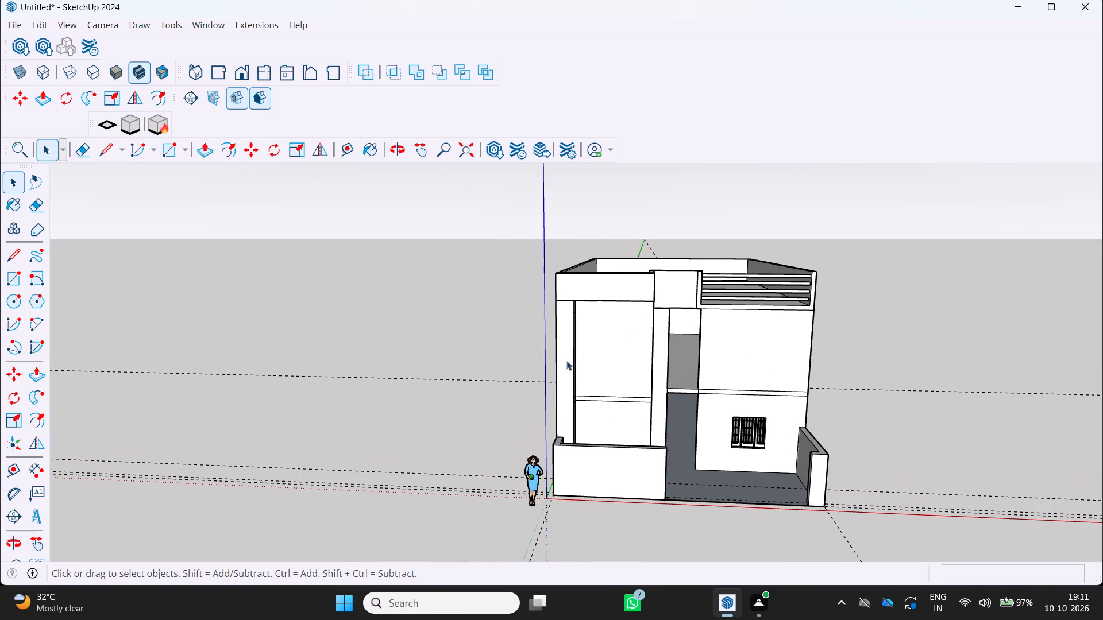
pyautogui.scroll(2, 783, 474)
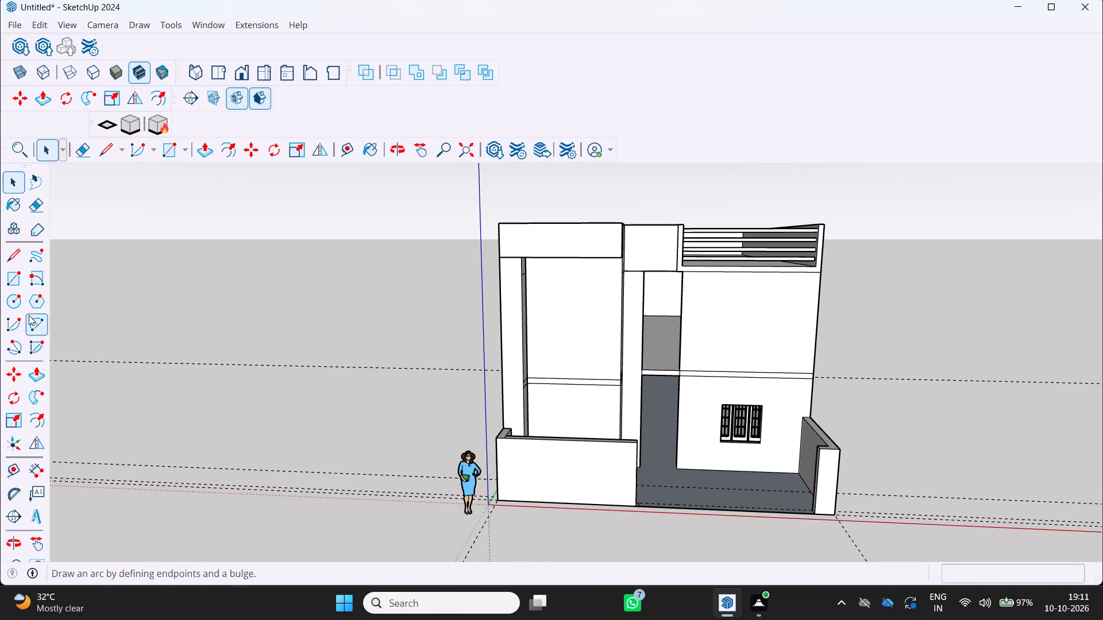
pyautogui.click(12, 279)
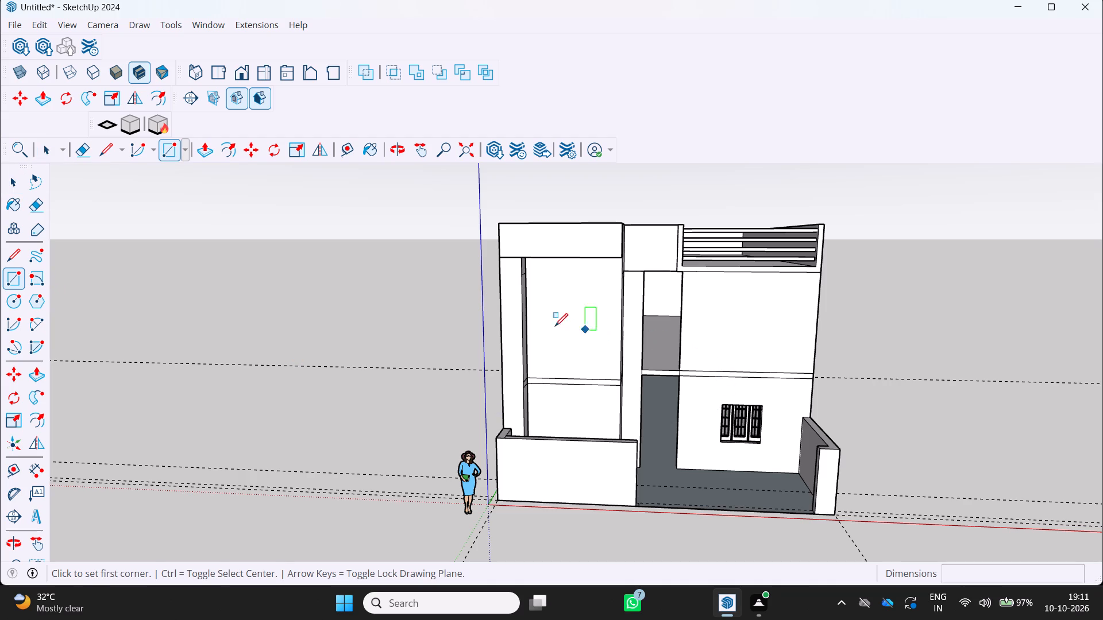
pyautogui.click(550, 307)
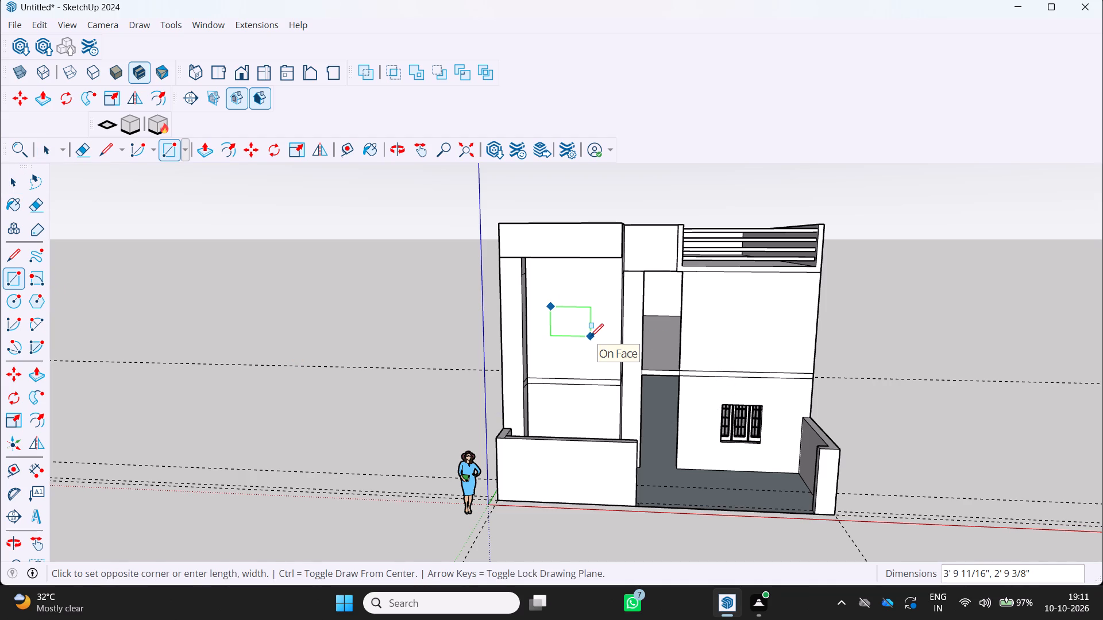
pyautogui.write("4',")
pyautogui.write("4'")
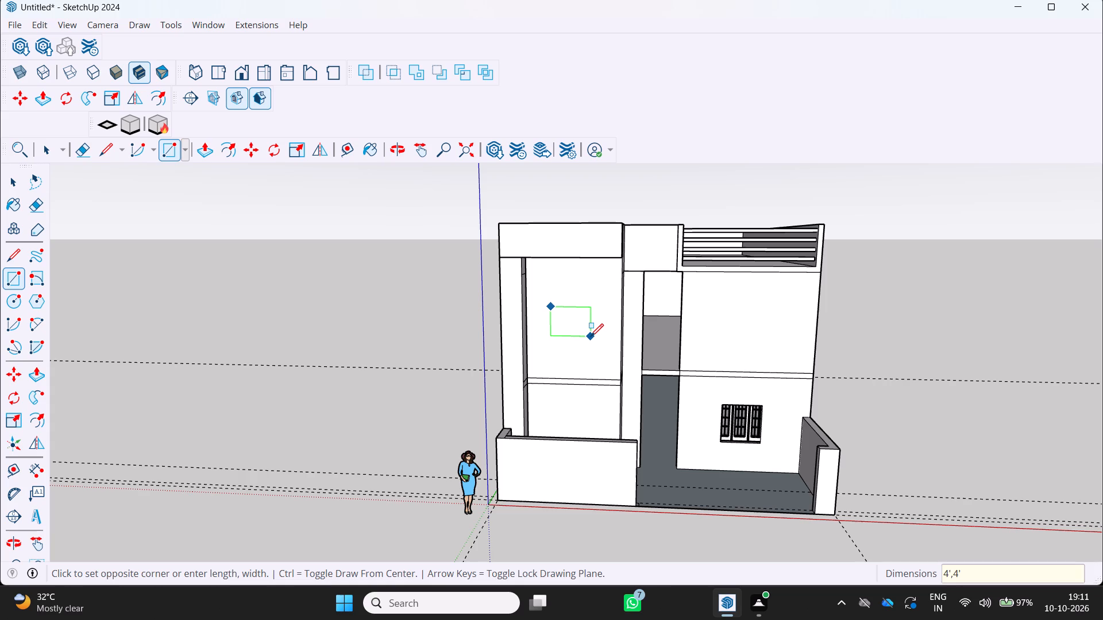
pyautogui.press('Return')
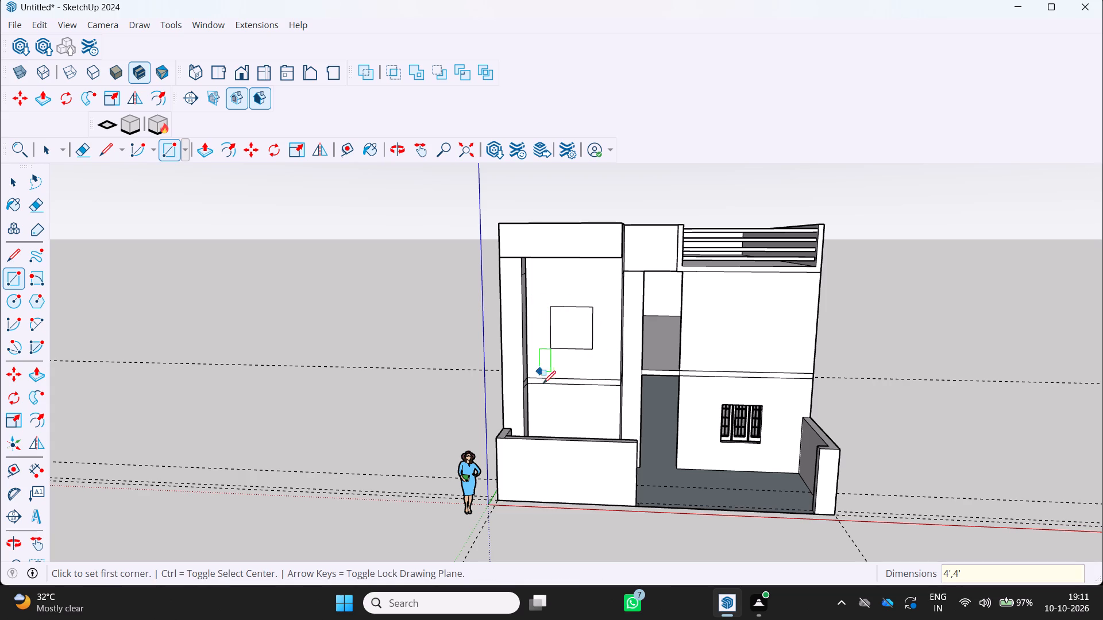
pyautogui.press('space')
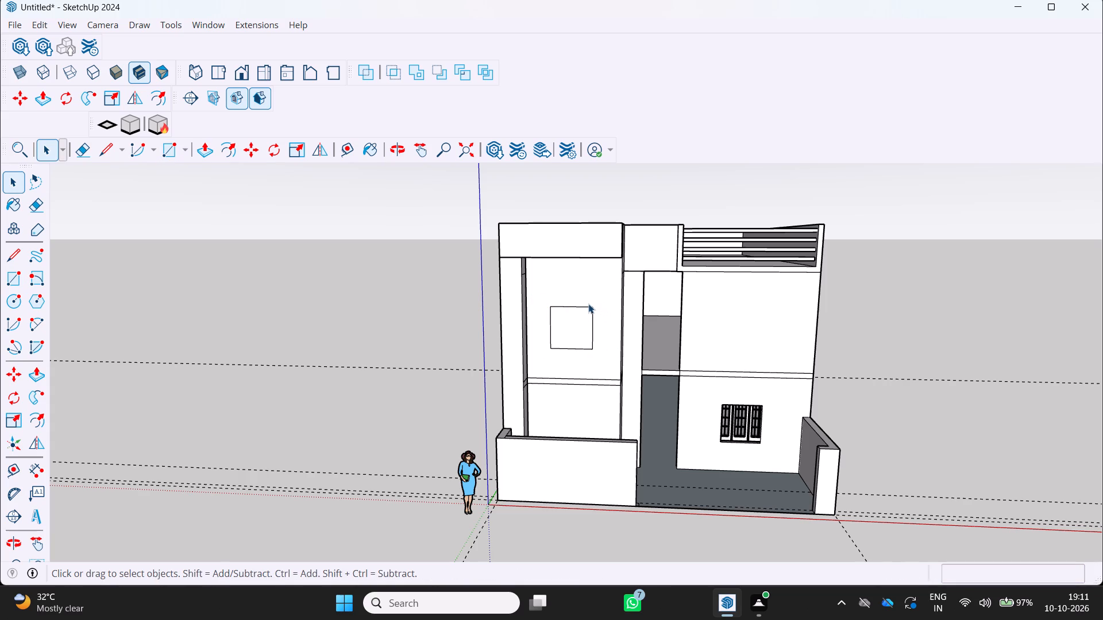
# Move the 4' square on the recessed bay's upper-floor wall straight up about 1' 4 5/8".
pyautogui.click(587, 307)
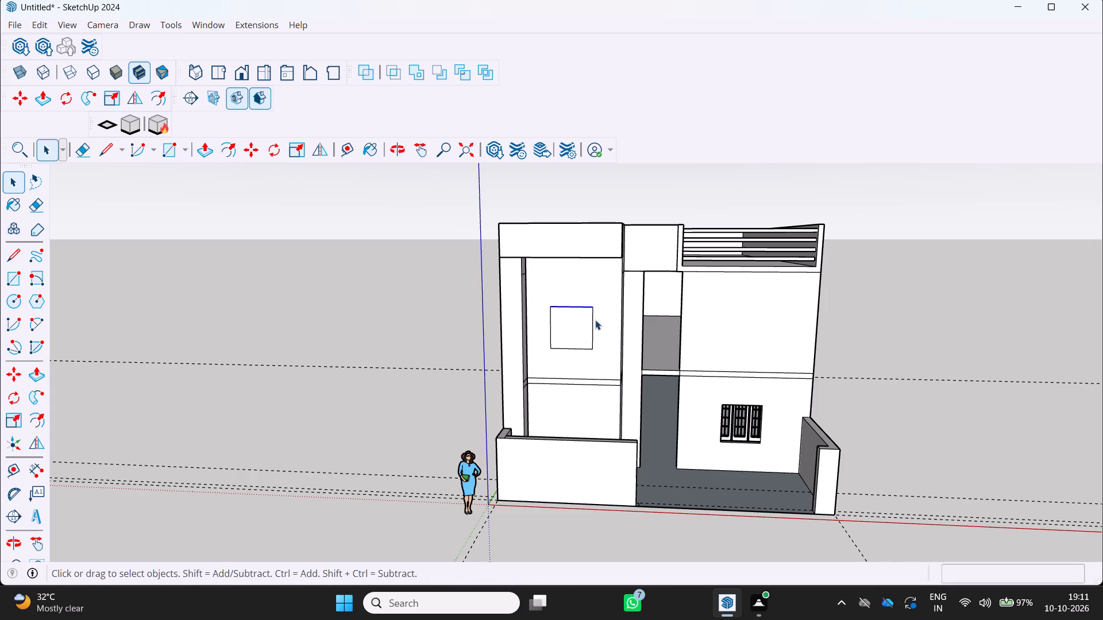
pyautogui.keyDown('shift'); pyautogui.click(591, 316); pyautogui.keyUp('shift')
pyautogui.keyDown('shift'); pyautogui.click(551, 320); pyautogui.keyUp('shift')
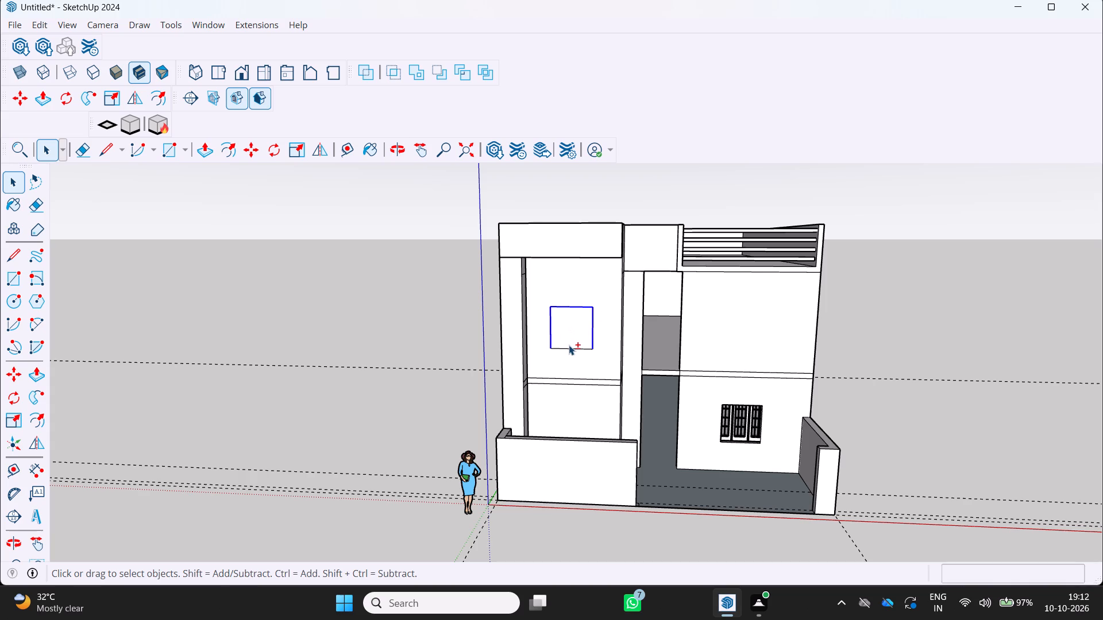
pyautogui.keyDown('shift'); pyautogui.click(570, 346); pyautogui.keyUp('shift')
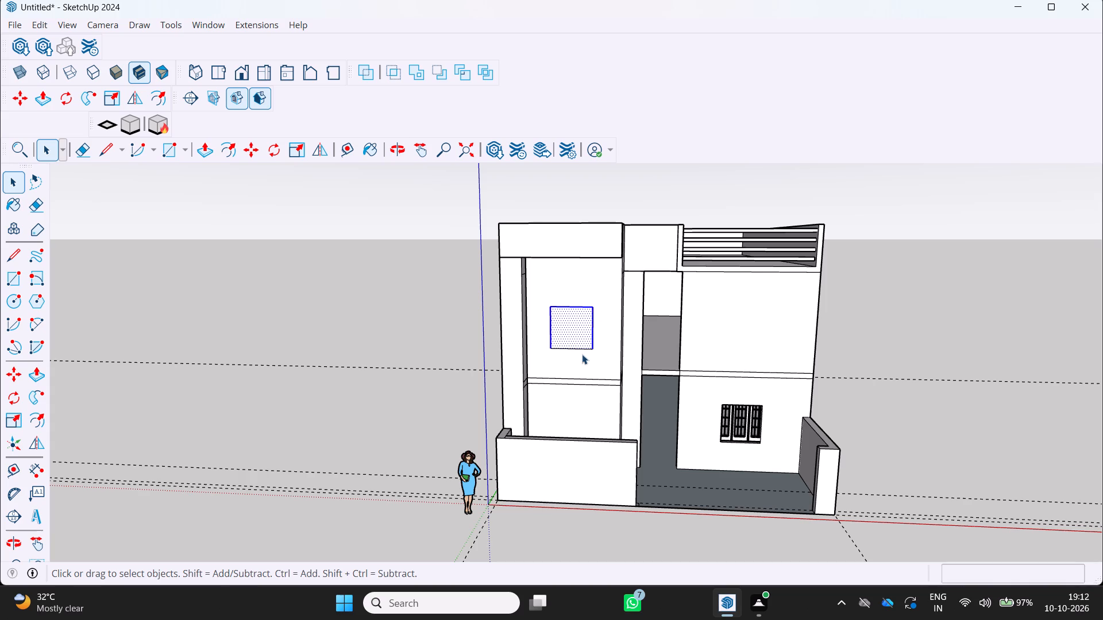
pyautogui.keyDown('shift'); pyautogui.click(579, 348); pyautogui.keyUp('shift')
pyautogui.press('m')
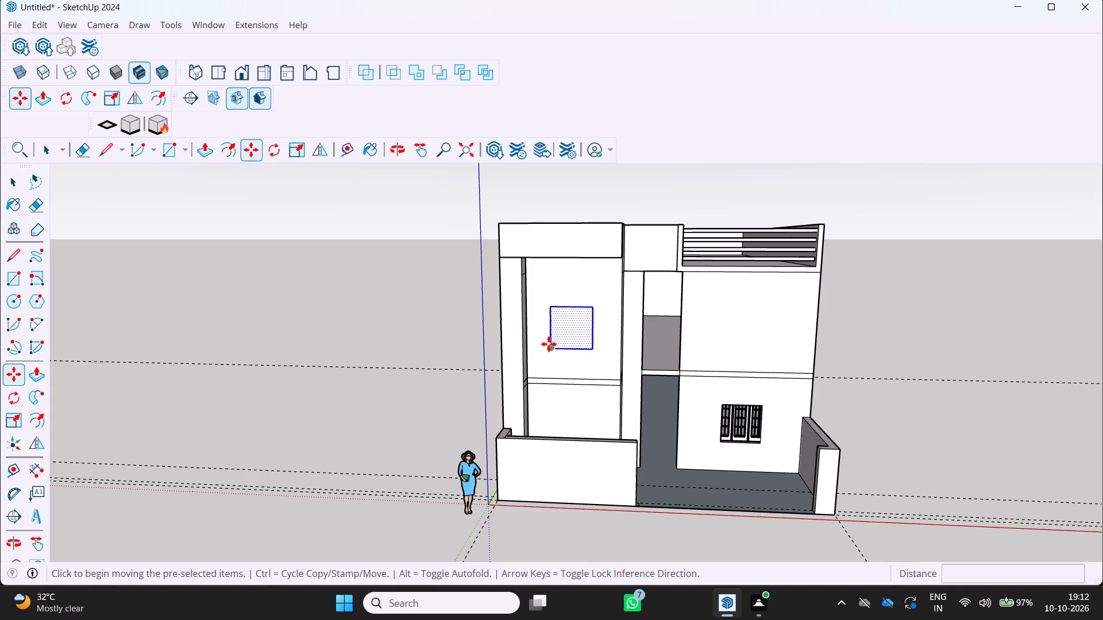
pyautogui.click(549, 344)
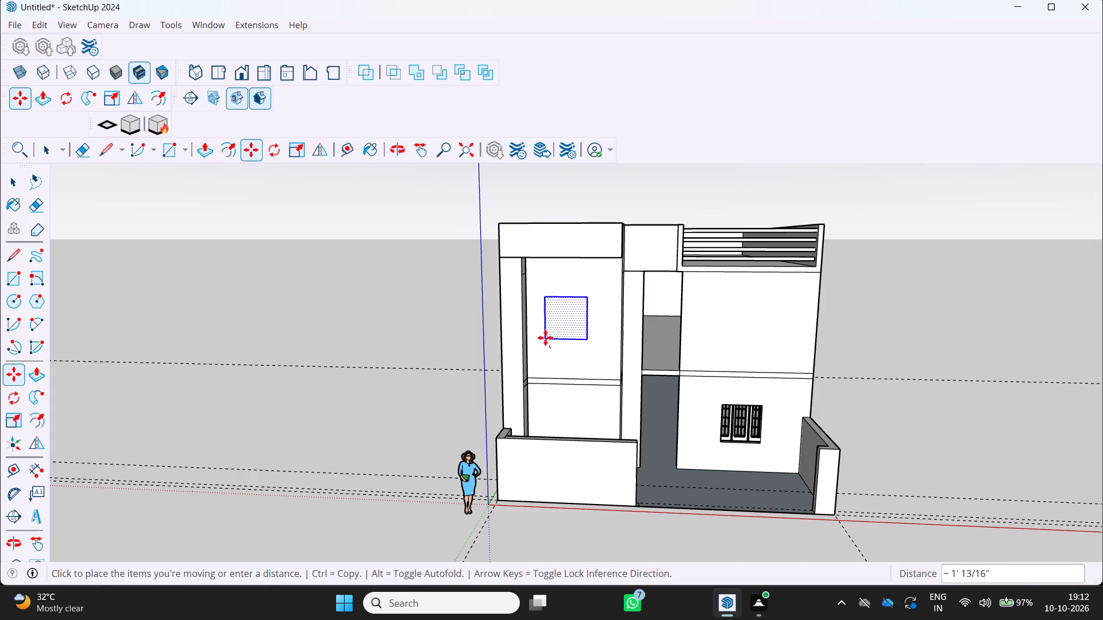
pyautogui.click(546, 335)
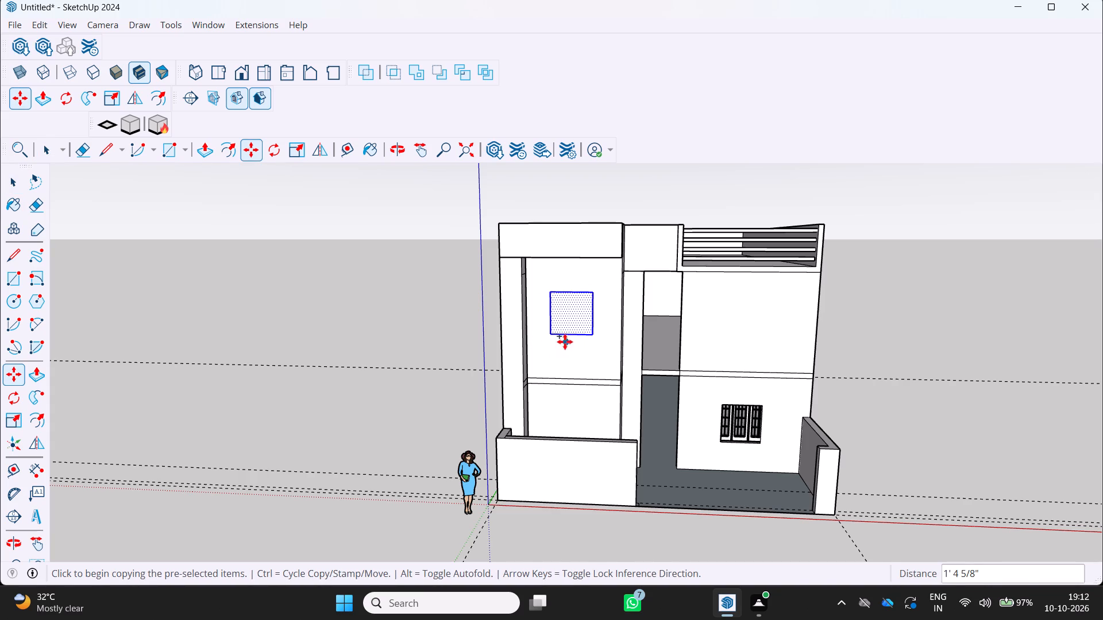
# Copy the square about 16' 1 1/8" across to the upper-floor wall above the grilled window.
pyautogui.click(554, 332)
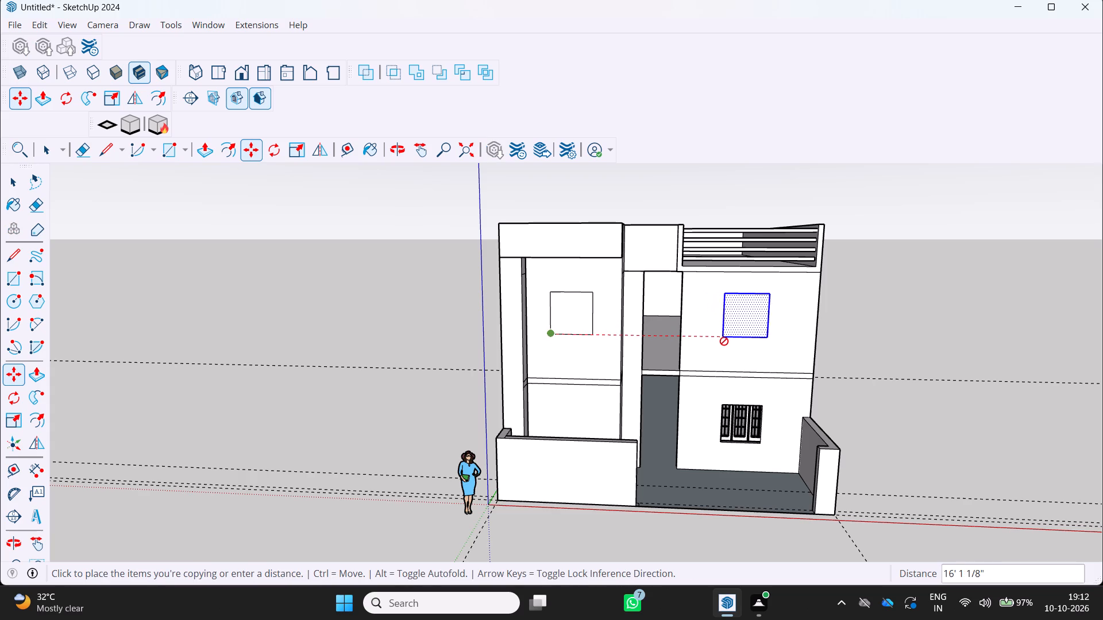
pyautogui.click(724, 341)
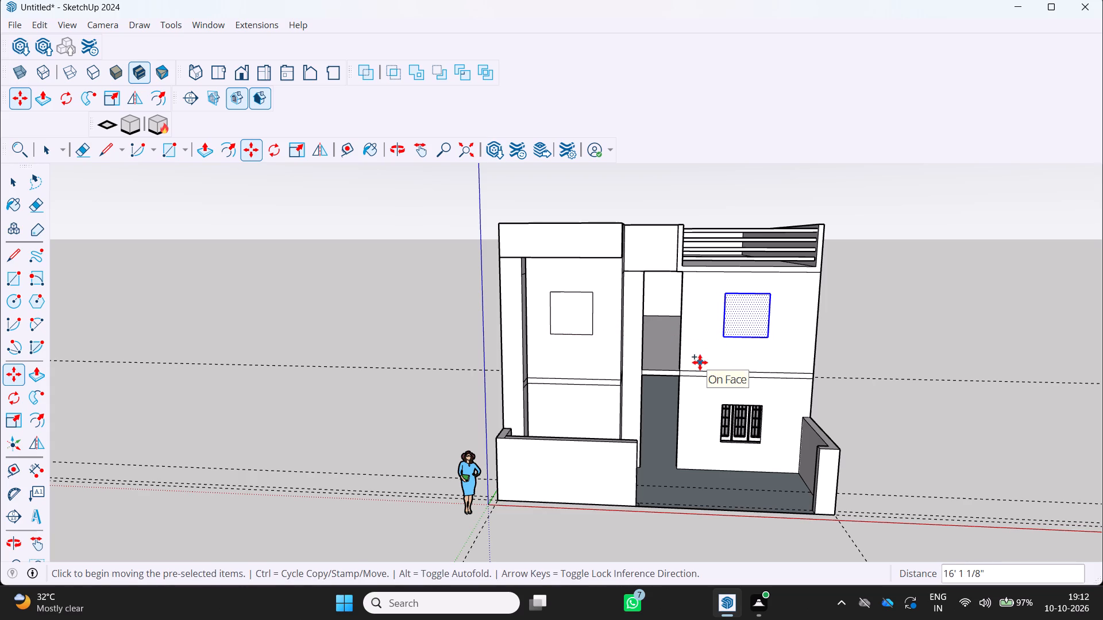
# Copy the square onto the recessed bay's ground-floor wall, just above the front boundary wall and below the original square.
pyautogui.click(719, 339)
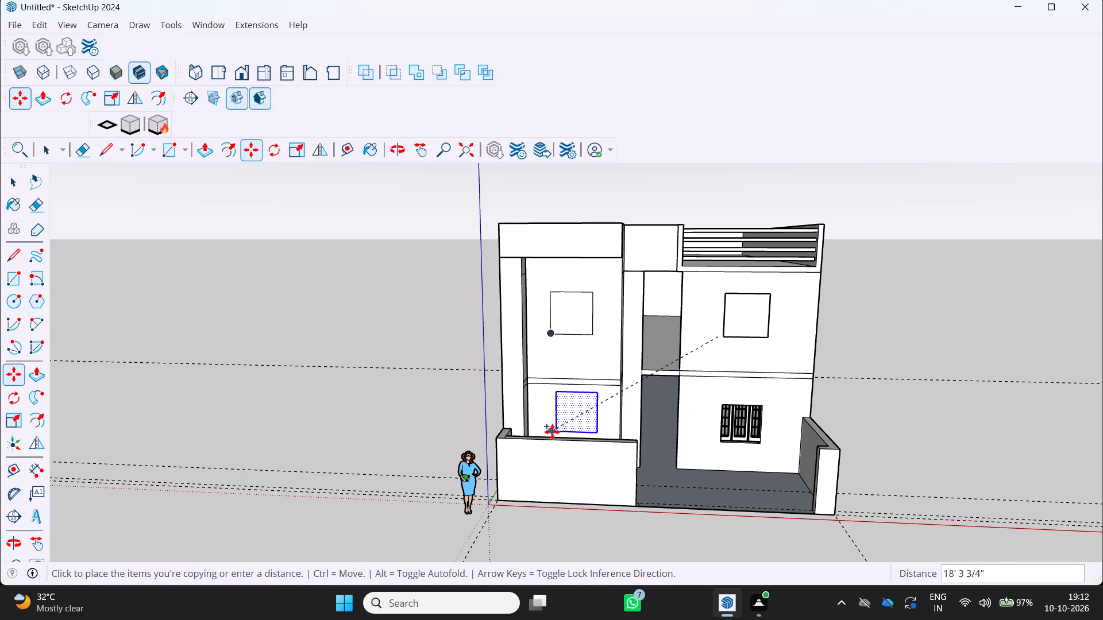
pyautogui.scroll(7, 547, 433)
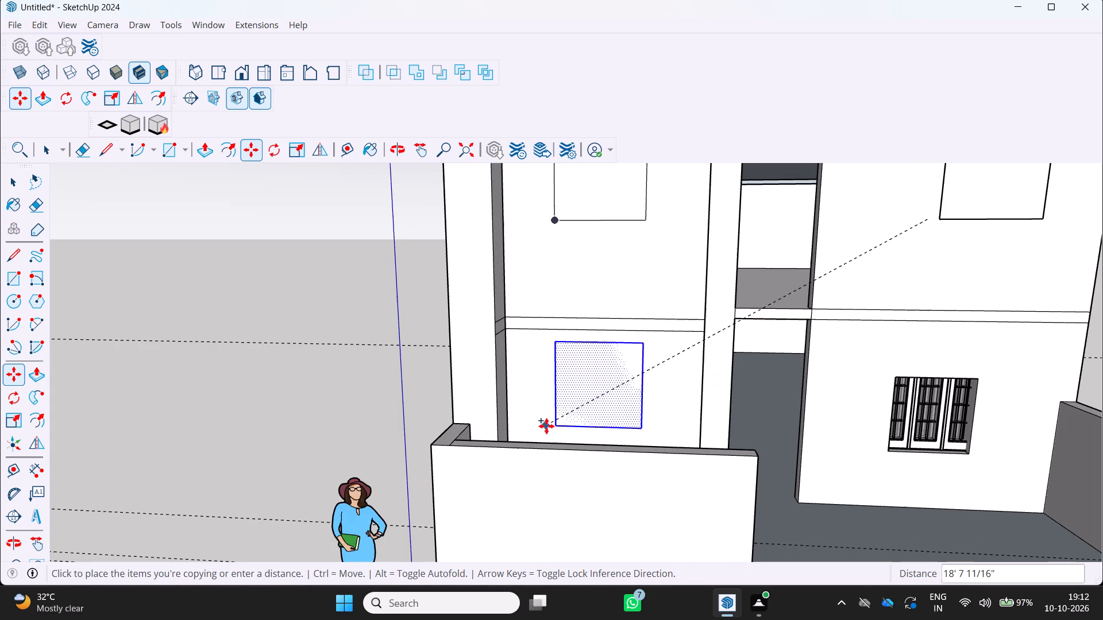
pyautogui.click(545, 434)
# Move the recessed bay's ground-floor square 6" horizontally away from the entrance.
pyautogui.middleClick(800, 367)
pyautogui.middleClick(800, 367)
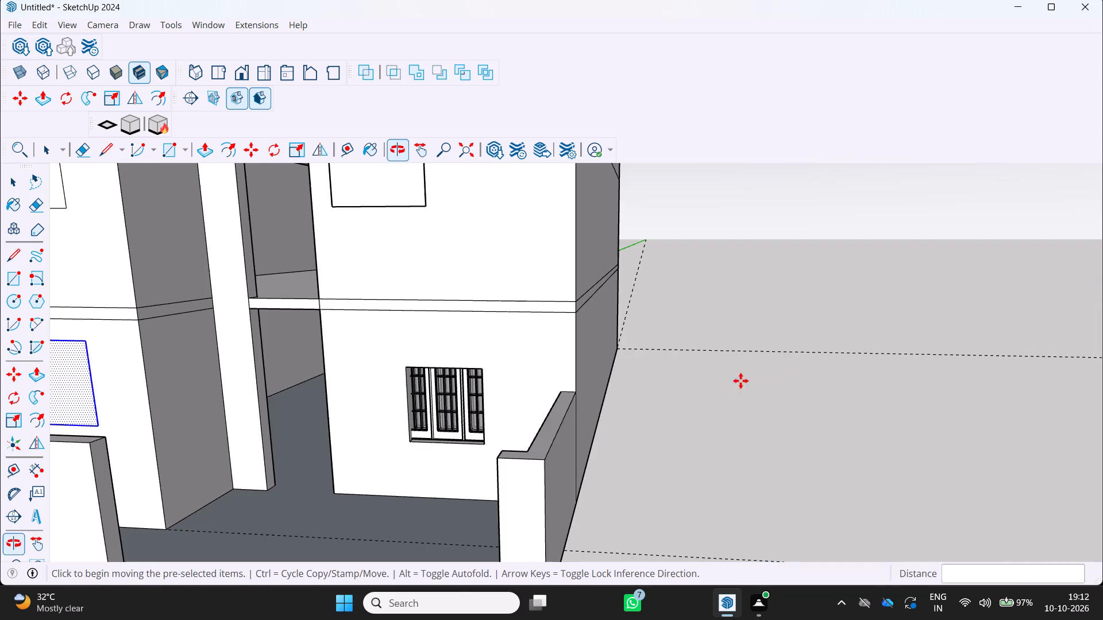
pyautogui.scroll(-7, 570, 409)
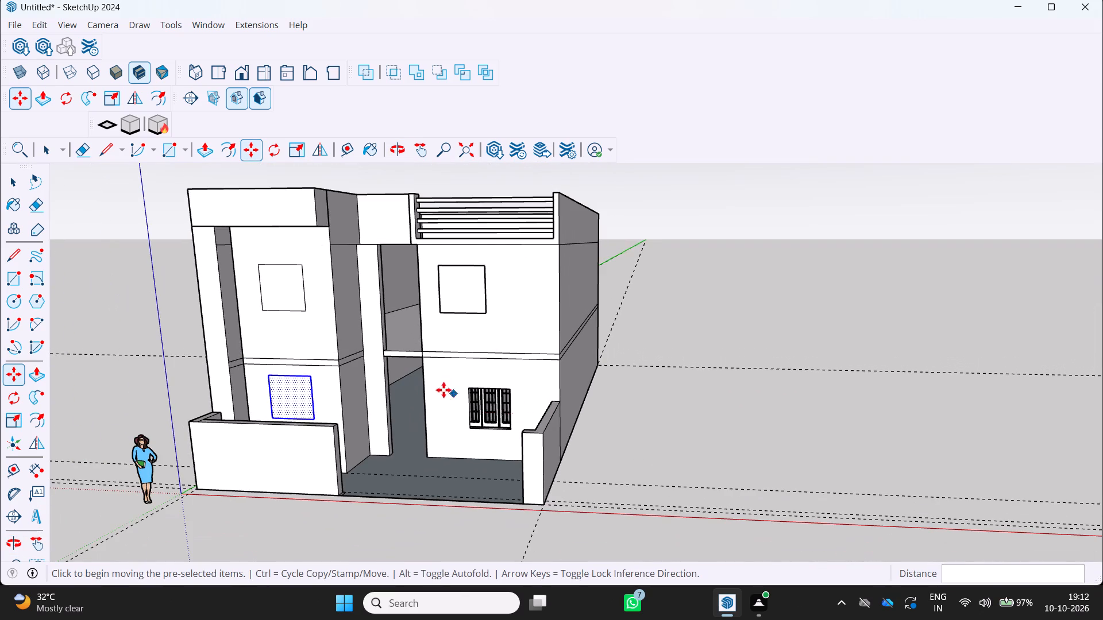
pyautogui.moveTo(444, 390); pyautogui.dragTo(523, 392, button='middle')
pyautogui.scroll(-2, 526, 386)
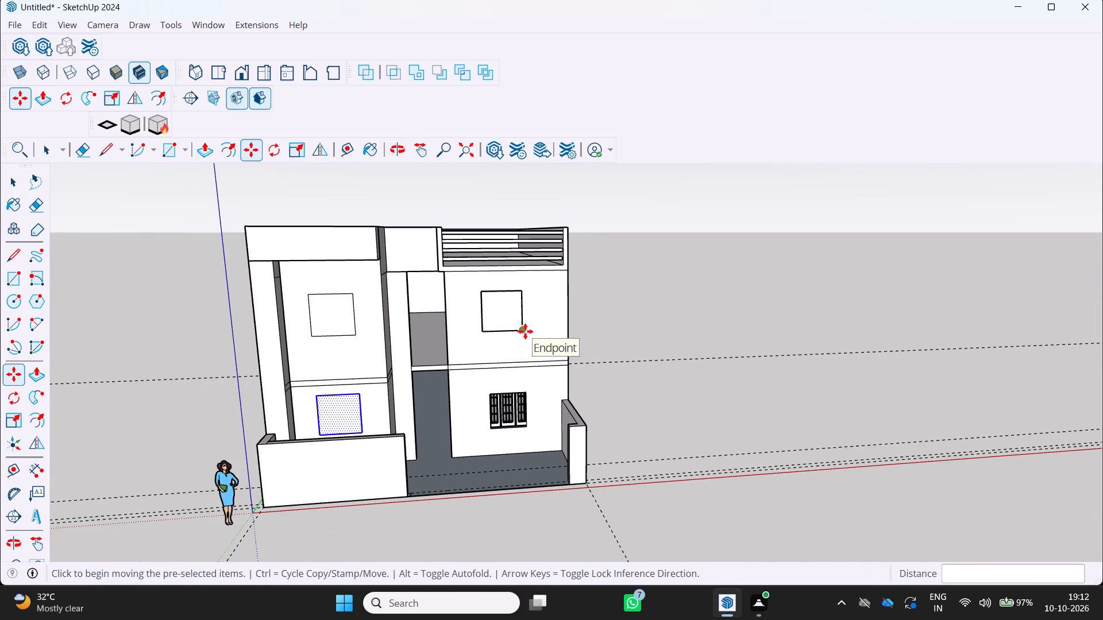
pyautogui.press('m')
pyautogui.click(526, 331)
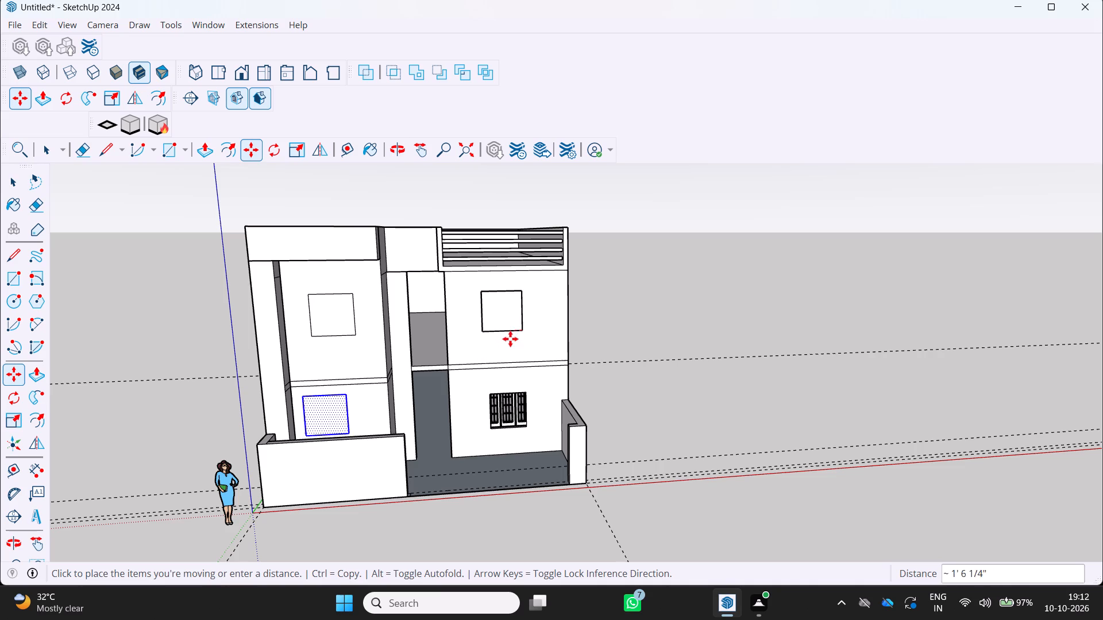
pyautogui.click(513, 338)
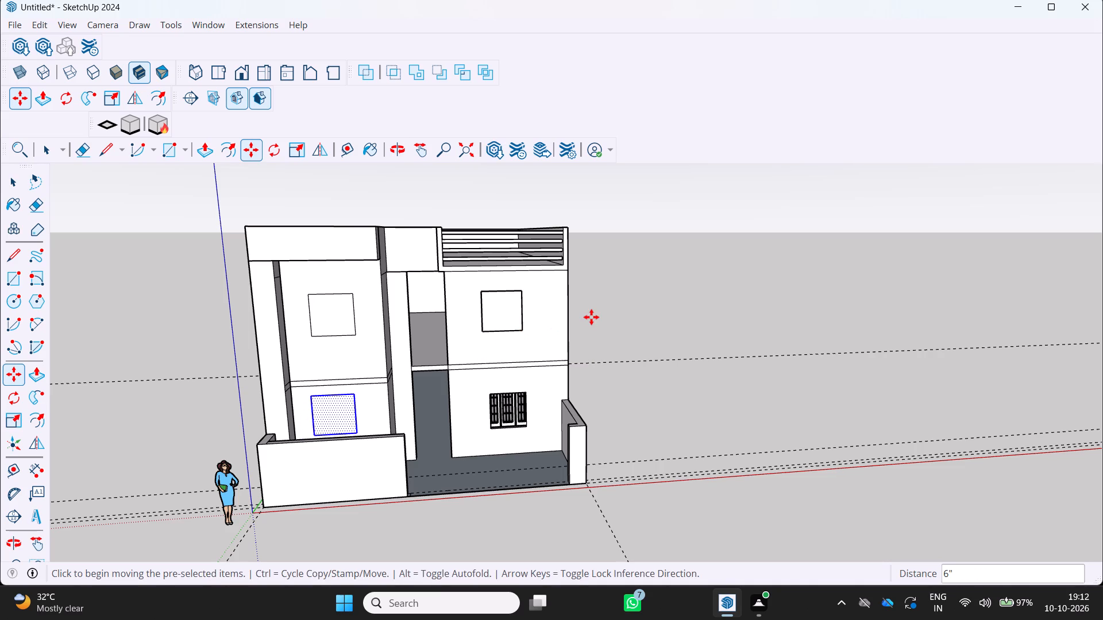
# Select the square above the grilled window with its edges and move it 6" horizontally away from the entrance.
pyautogui.press('space')
pyautogui.press('space')
pyautogui.press('space')
pyautogui.click(642, 335)
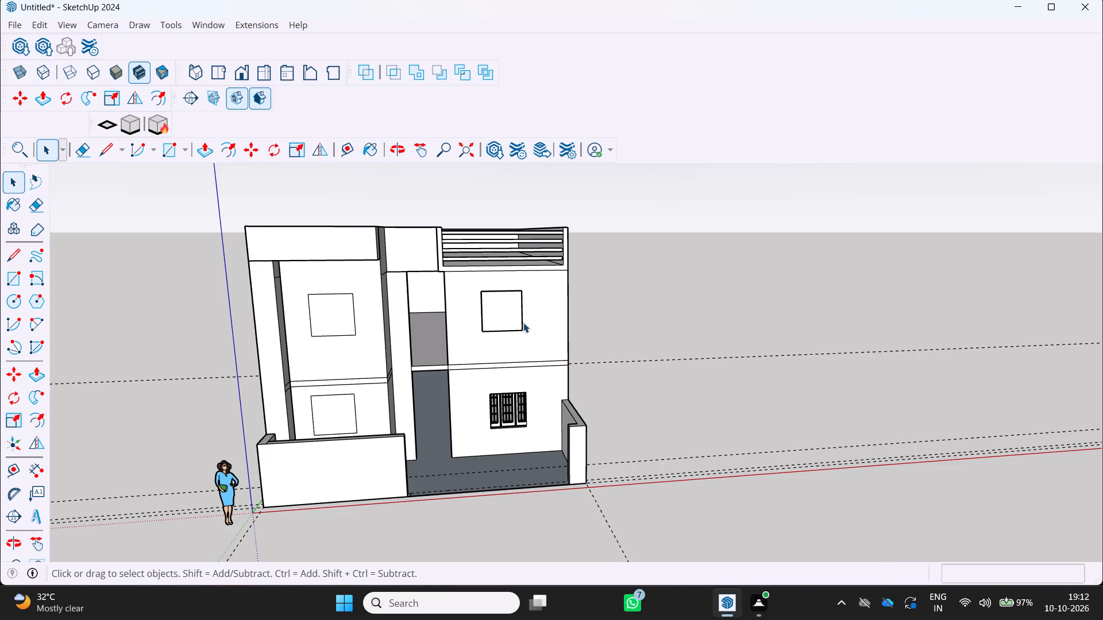
pyautogui.click(522, 323)
pyautogui.keyDown('ctrl'); pyautogui.click(504, 328); pyautogui.keyUp('ctrl')
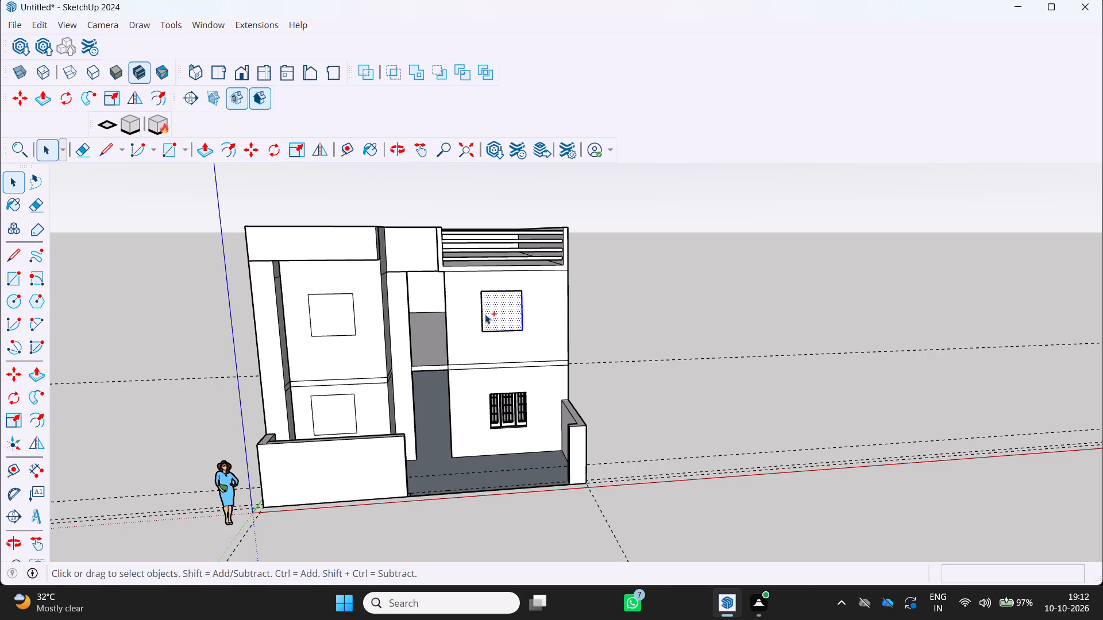
pyautogui.keyDown('ctrl'); pyautogui.click(480, 309); pyautogui.keyUp('ctrl')
pyautogui.keyDown('ctrl'); pyautogui.click(500, 289); pyautogui.keyUp('ctrl')
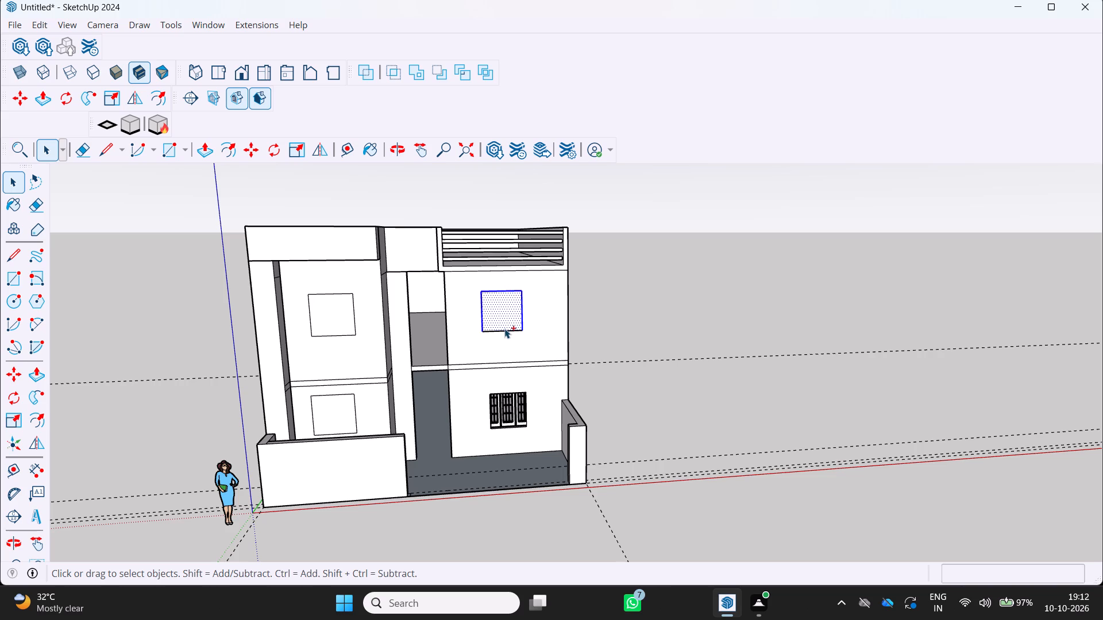
pyautogui.keyDown('ctrl'); pyautogui.click(504, 330); pyautogui.keyUp('ctrl')
pyautogui.press('m')
pyautogui.click(521, 333)
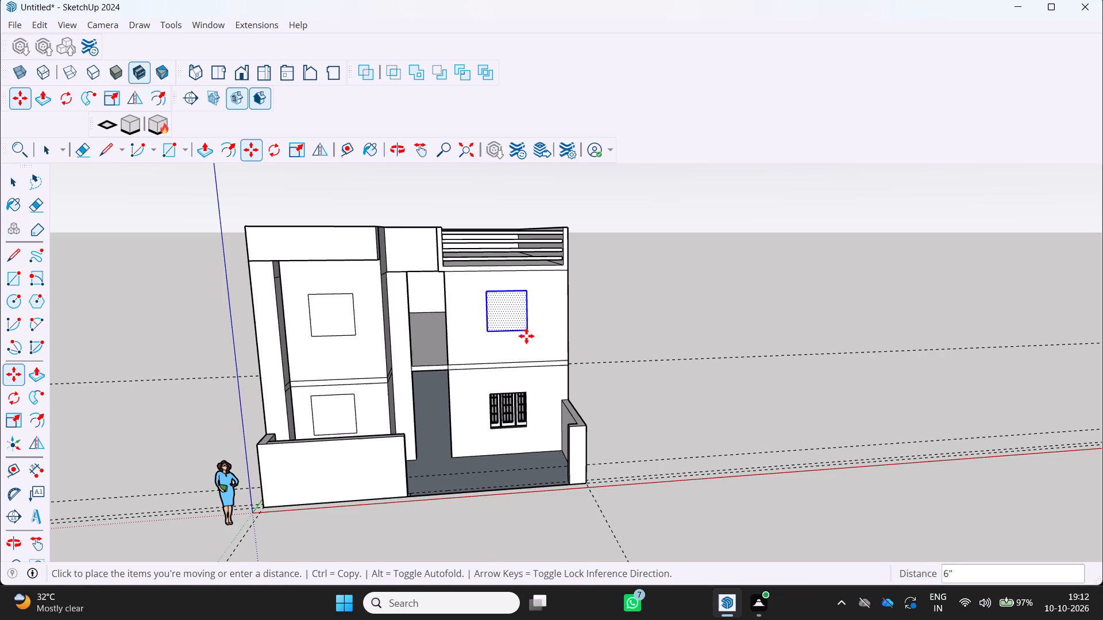
pyautogui.click(530, 338)
pyautogui.scroll(-2, 527, 393)
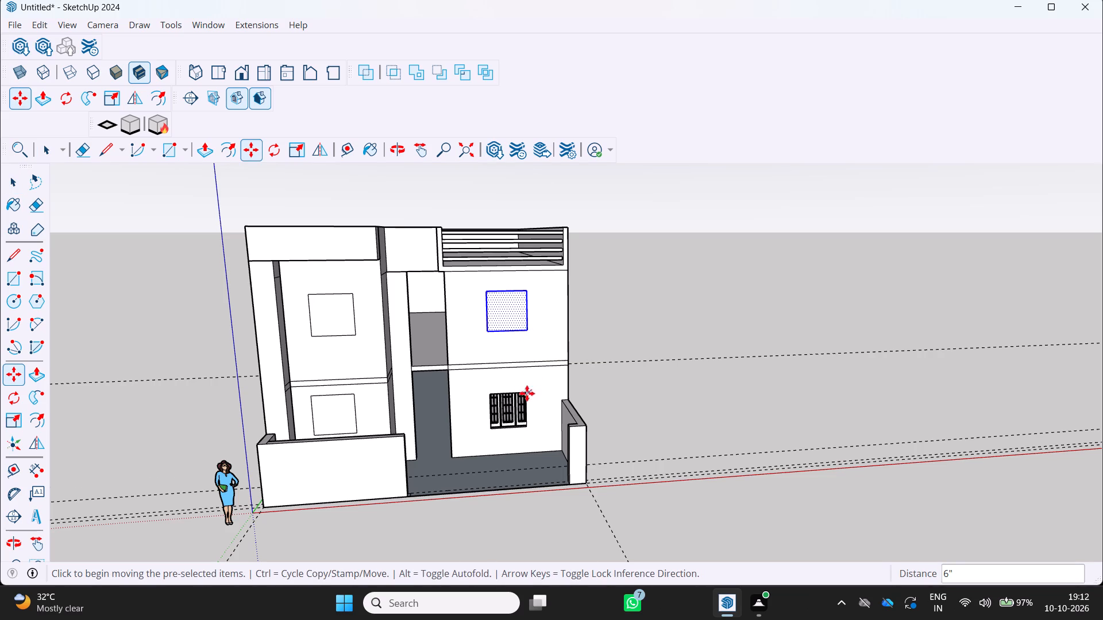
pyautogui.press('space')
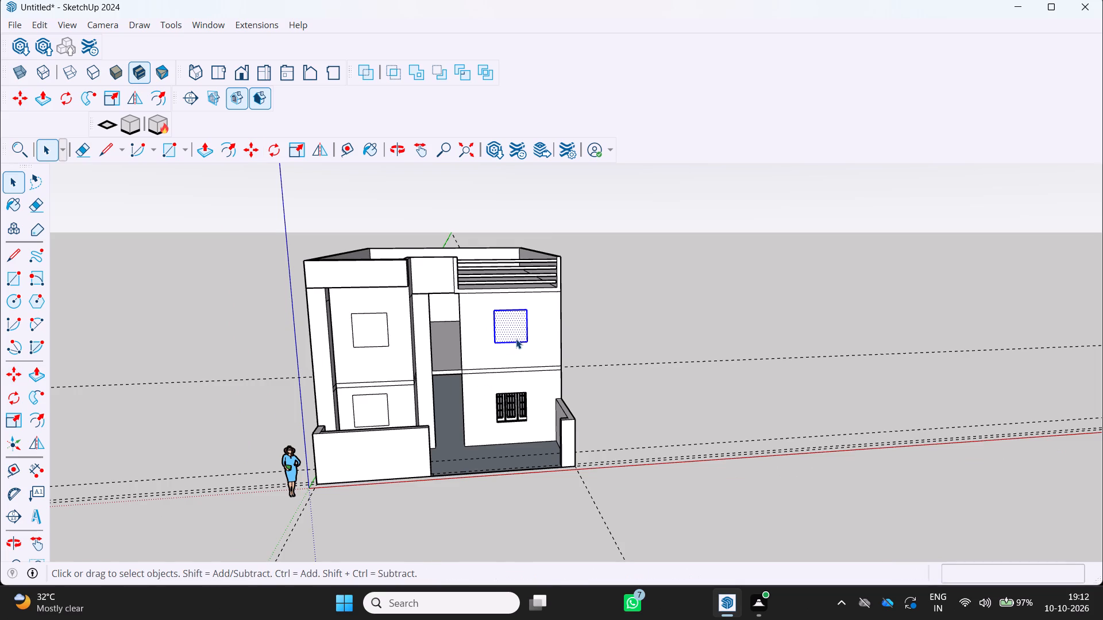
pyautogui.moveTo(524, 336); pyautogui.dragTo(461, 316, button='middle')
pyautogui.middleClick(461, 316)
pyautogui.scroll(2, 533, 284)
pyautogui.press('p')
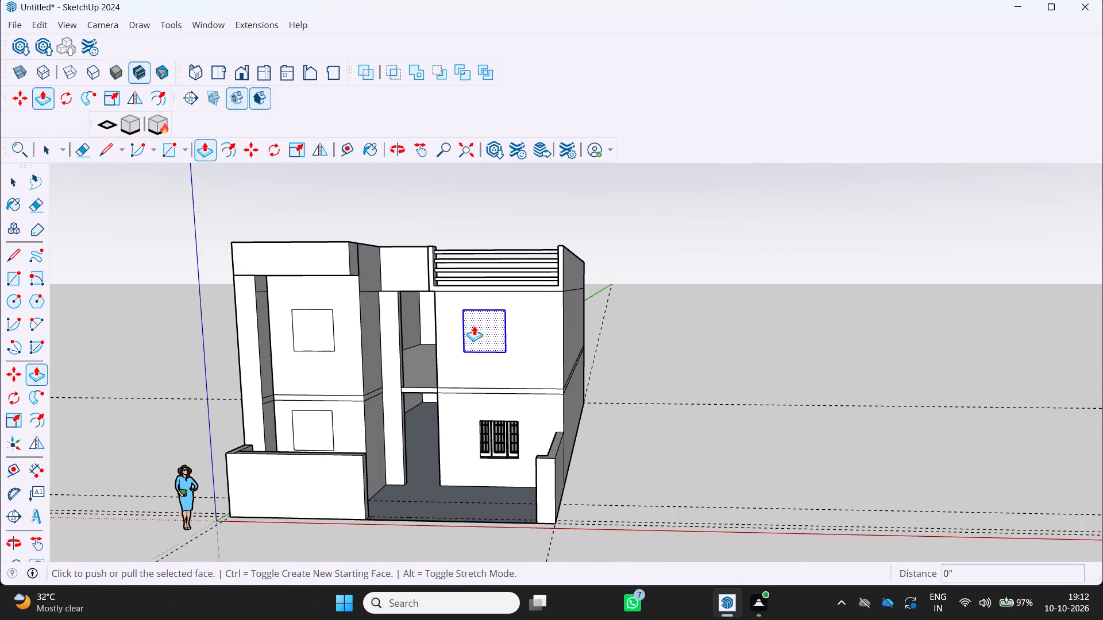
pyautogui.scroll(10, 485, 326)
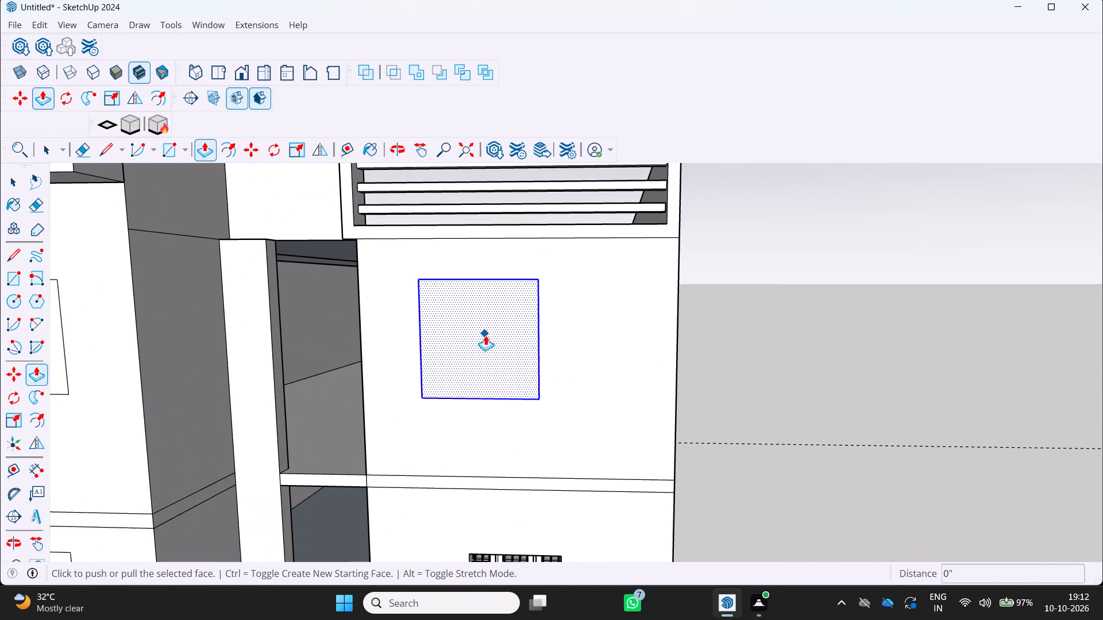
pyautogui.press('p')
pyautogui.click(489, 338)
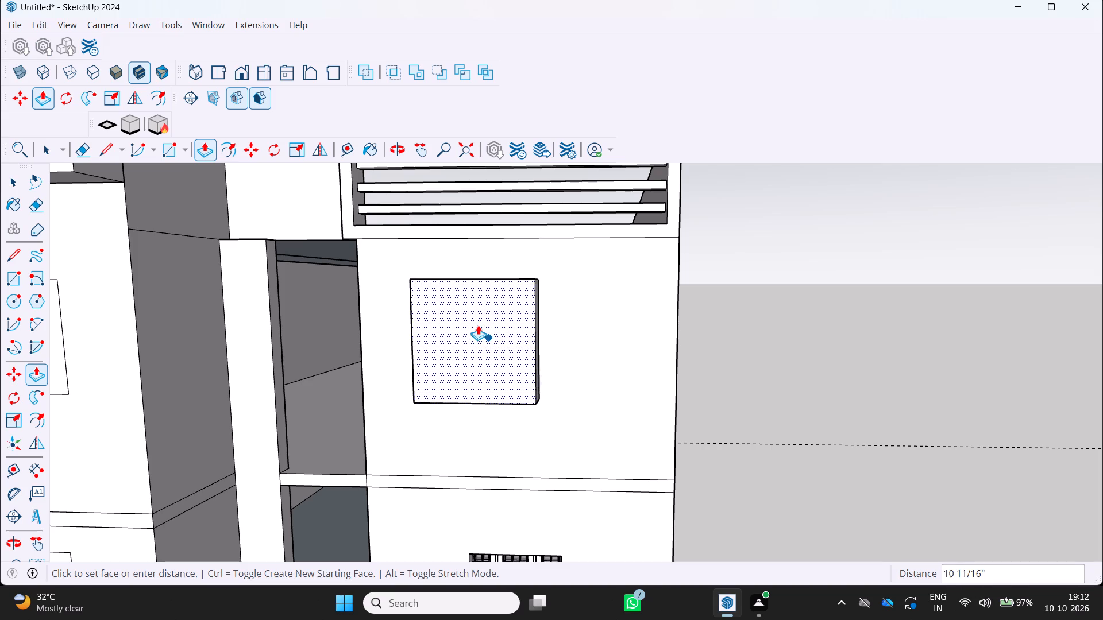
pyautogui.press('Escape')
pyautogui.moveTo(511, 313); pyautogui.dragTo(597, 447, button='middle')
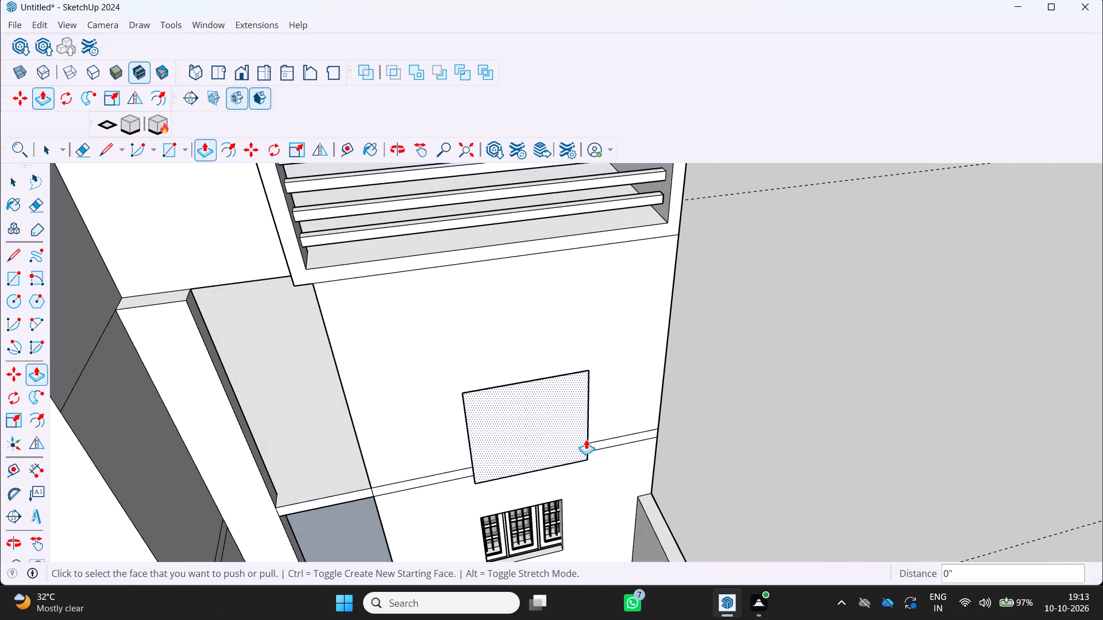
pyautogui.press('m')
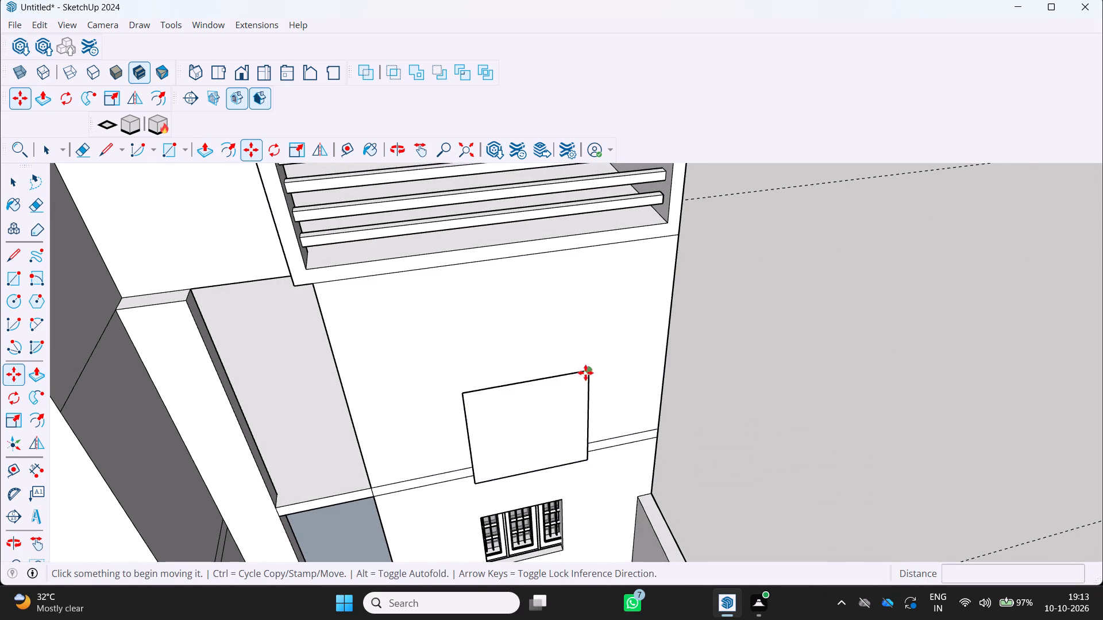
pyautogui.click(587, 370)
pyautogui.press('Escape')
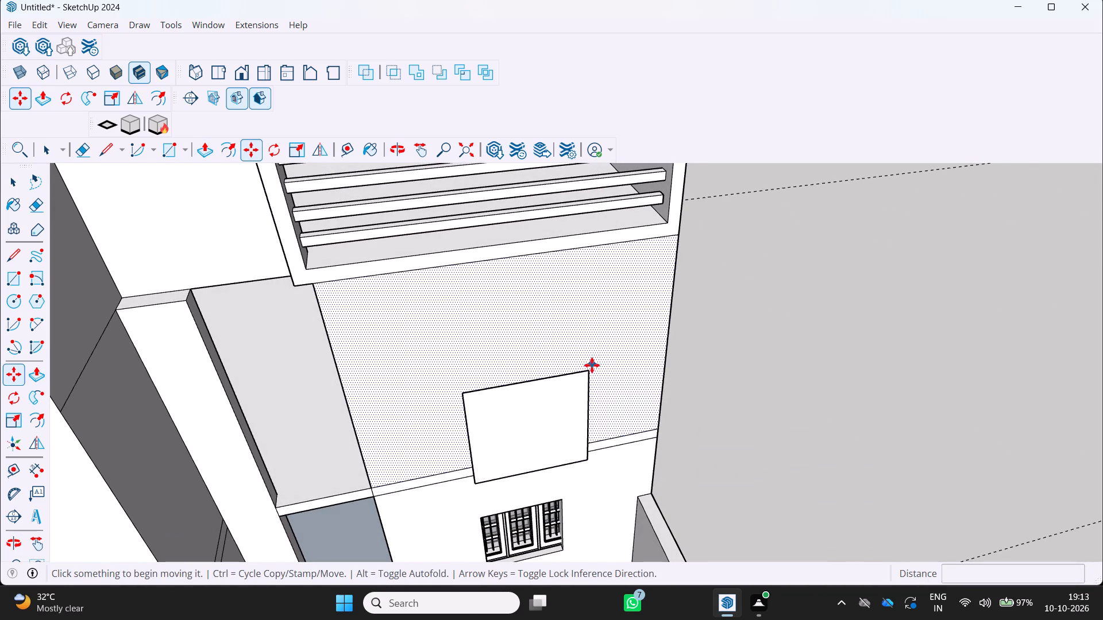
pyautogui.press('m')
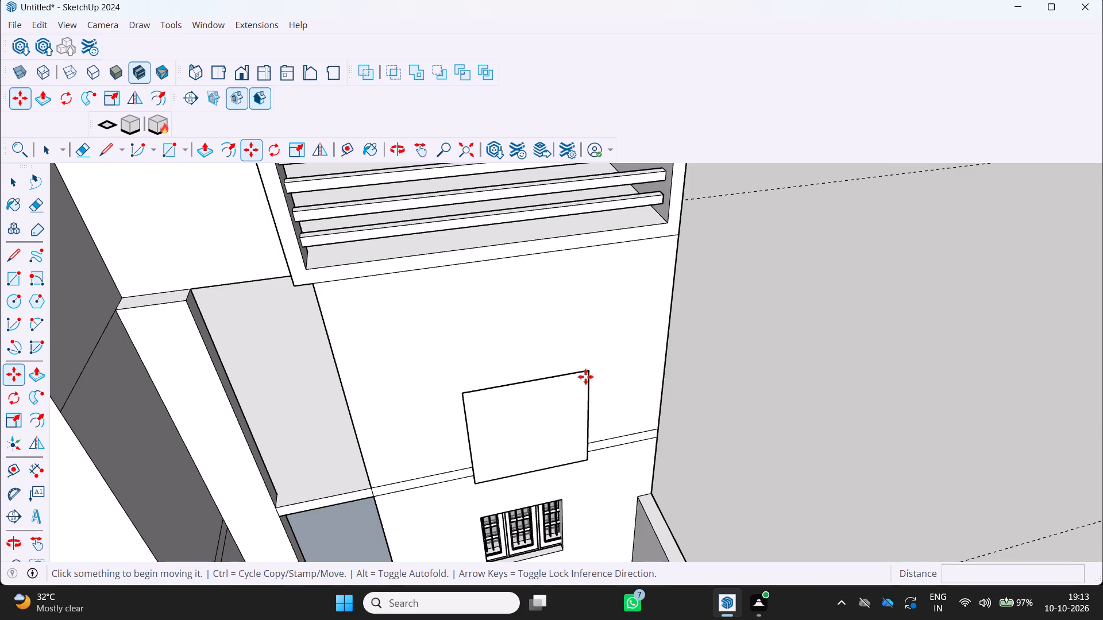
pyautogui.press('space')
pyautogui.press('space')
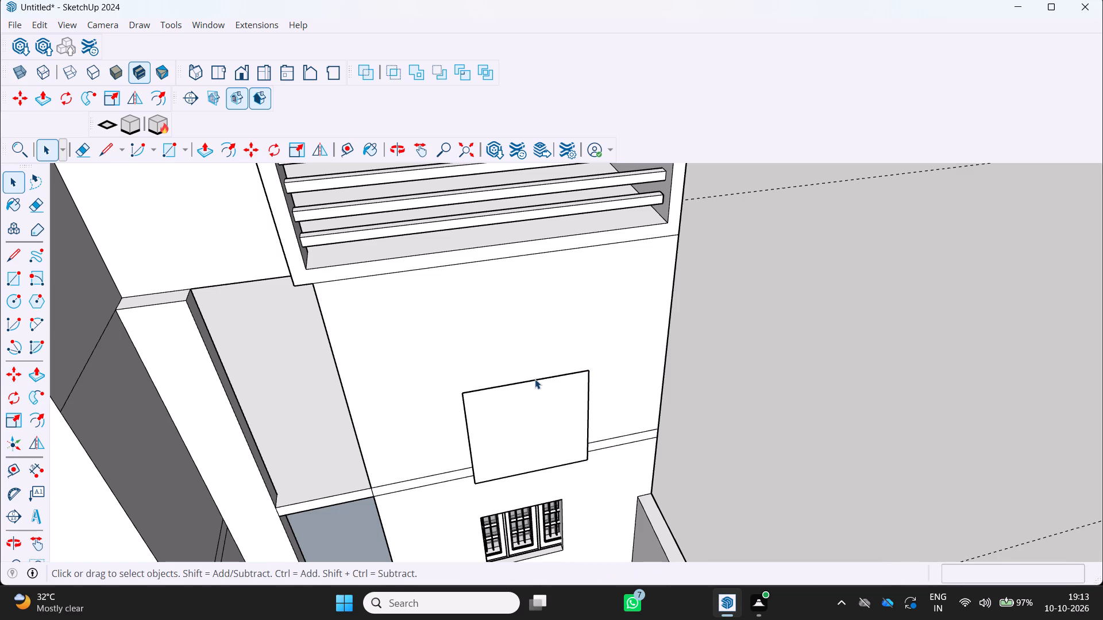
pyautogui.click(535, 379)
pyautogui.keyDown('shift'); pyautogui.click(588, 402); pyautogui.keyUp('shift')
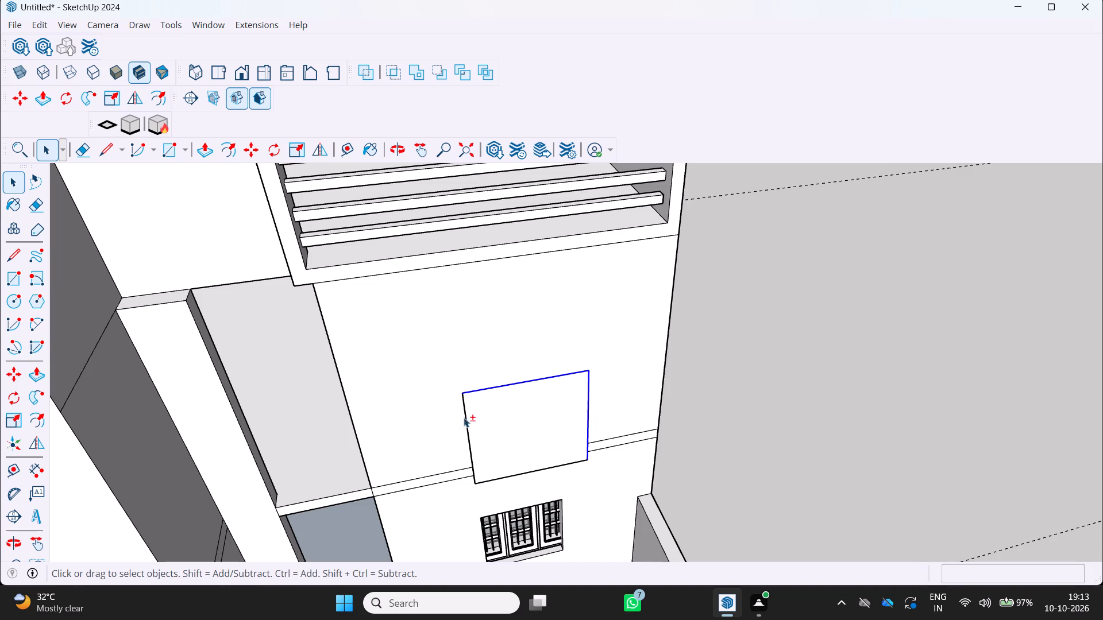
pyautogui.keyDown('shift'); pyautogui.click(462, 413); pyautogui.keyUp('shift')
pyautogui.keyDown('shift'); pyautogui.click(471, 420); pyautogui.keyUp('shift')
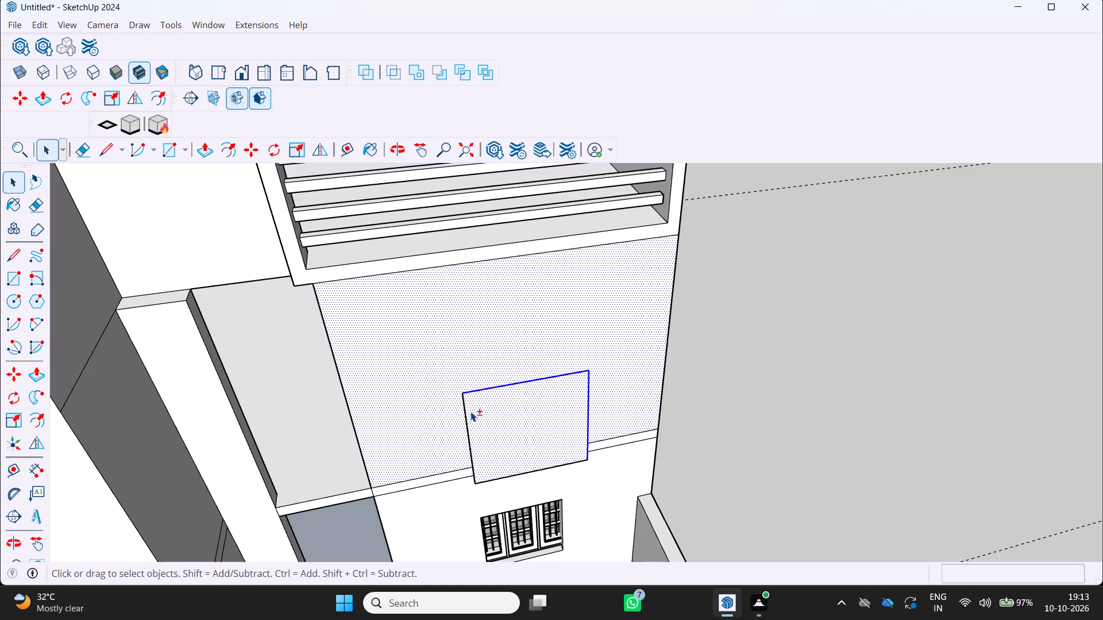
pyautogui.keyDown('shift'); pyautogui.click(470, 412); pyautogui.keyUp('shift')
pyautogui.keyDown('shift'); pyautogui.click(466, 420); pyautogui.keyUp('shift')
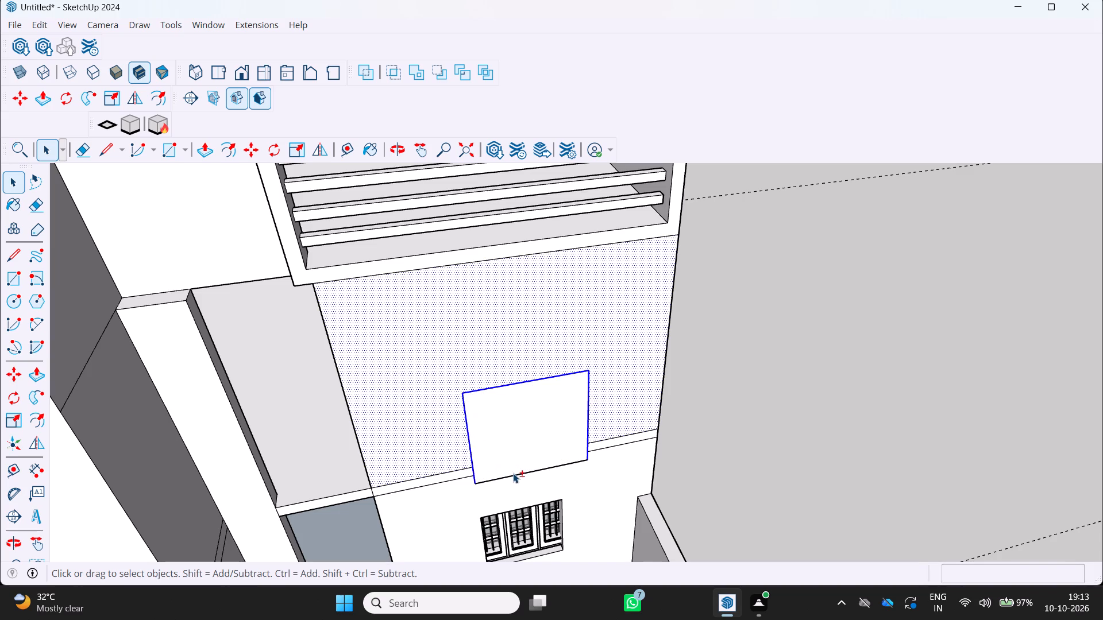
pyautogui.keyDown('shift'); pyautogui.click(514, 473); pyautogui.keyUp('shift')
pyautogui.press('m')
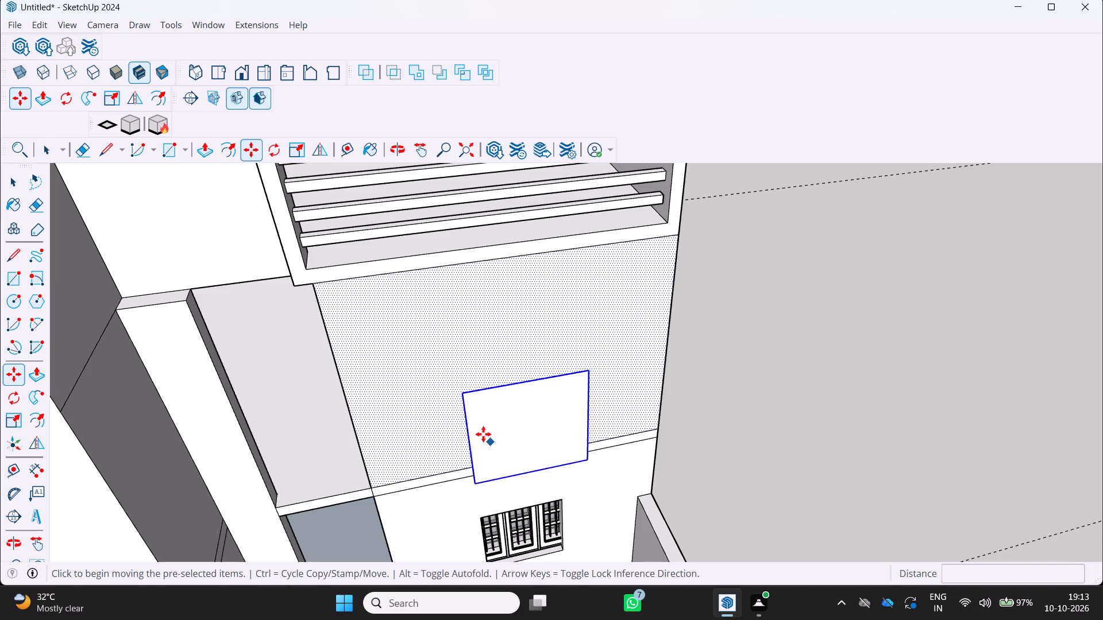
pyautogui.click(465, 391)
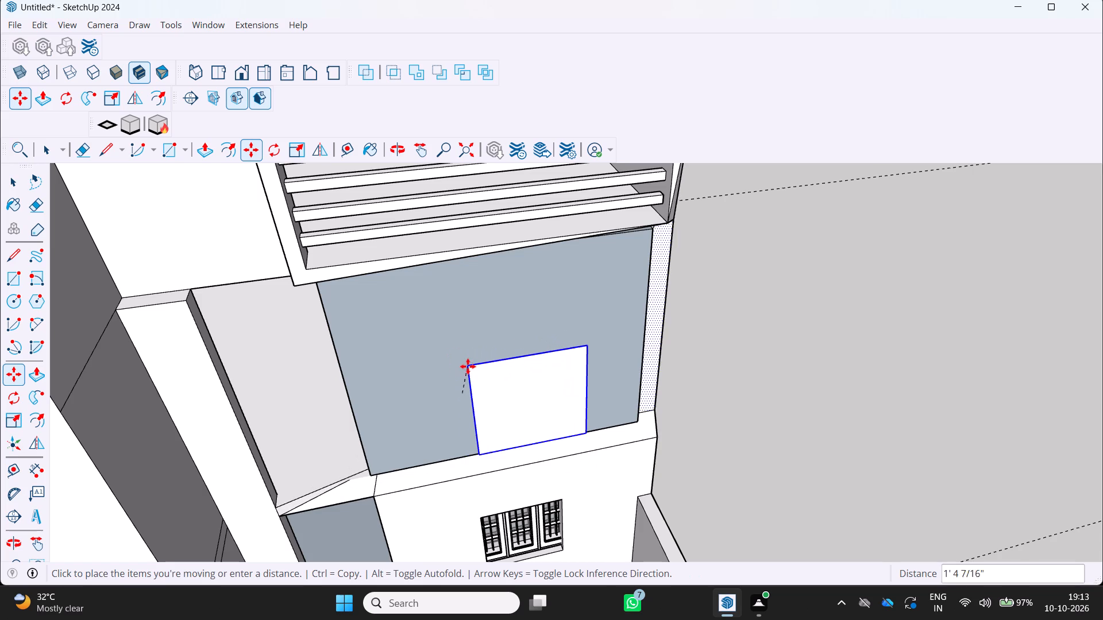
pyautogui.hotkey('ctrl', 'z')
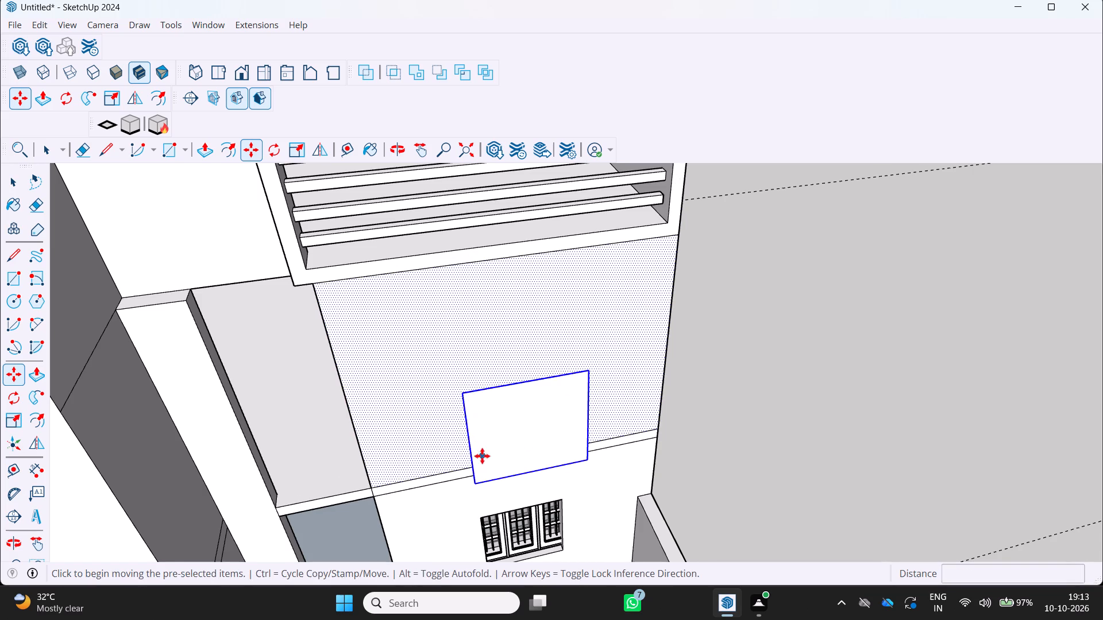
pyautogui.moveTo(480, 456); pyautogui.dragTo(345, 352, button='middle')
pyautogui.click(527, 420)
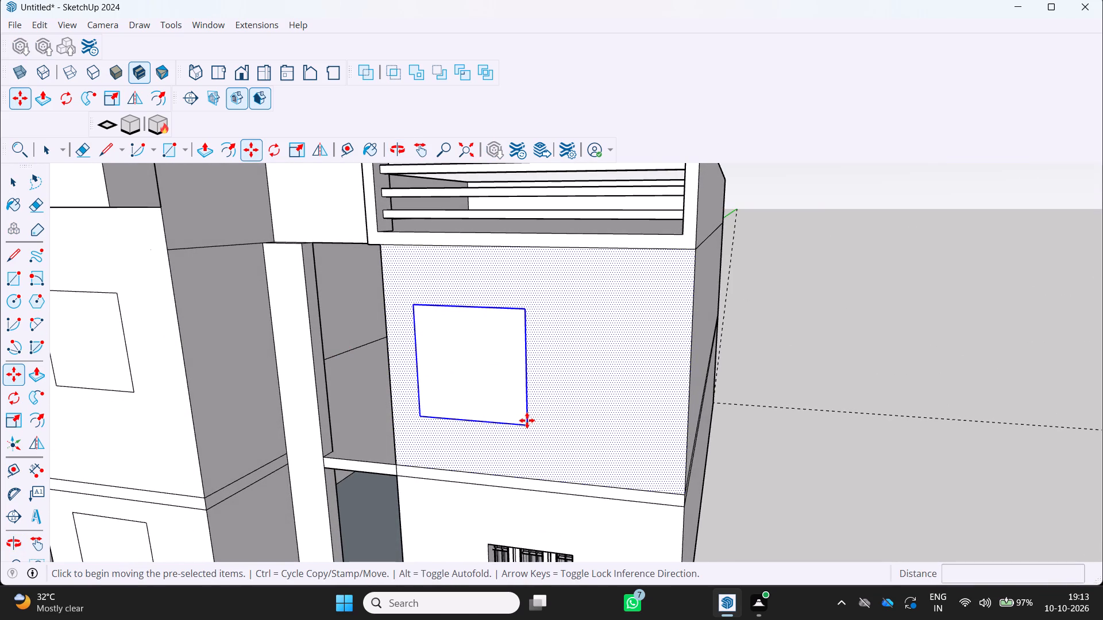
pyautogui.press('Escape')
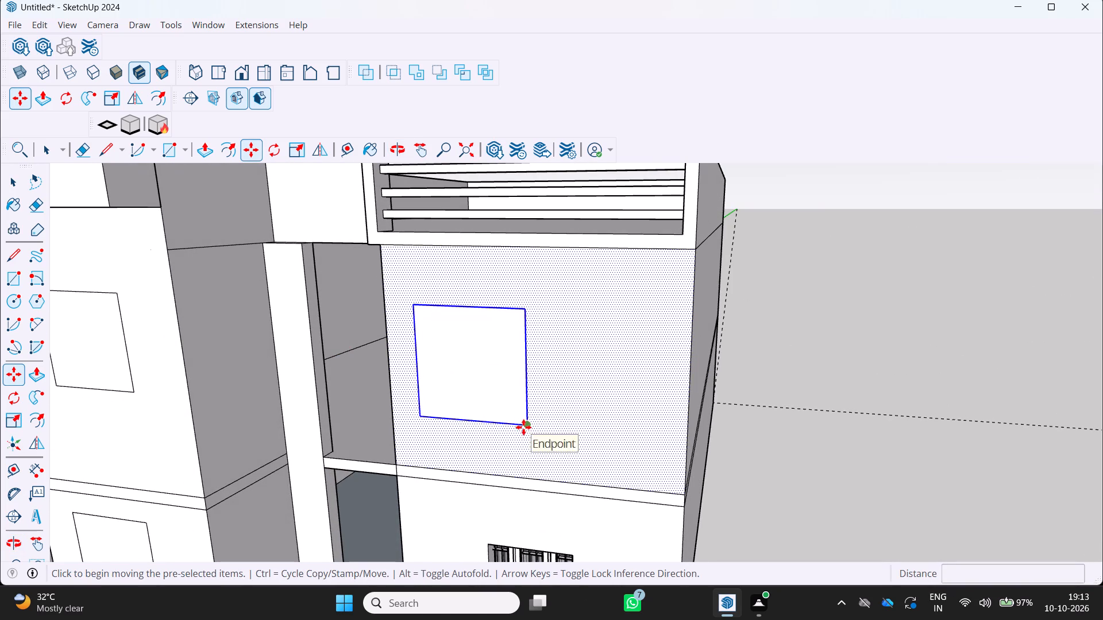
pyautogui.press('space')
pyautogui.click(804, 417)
# Select the four edges of the square floating above the grilled window and move it 5' along the green axis onto the upper-floor wall.
pyautogui.scroll(-4, 655, 426)
pyautogui.moveTo(654, 425); pyautogui.dragTo(658, 427, button='middle')
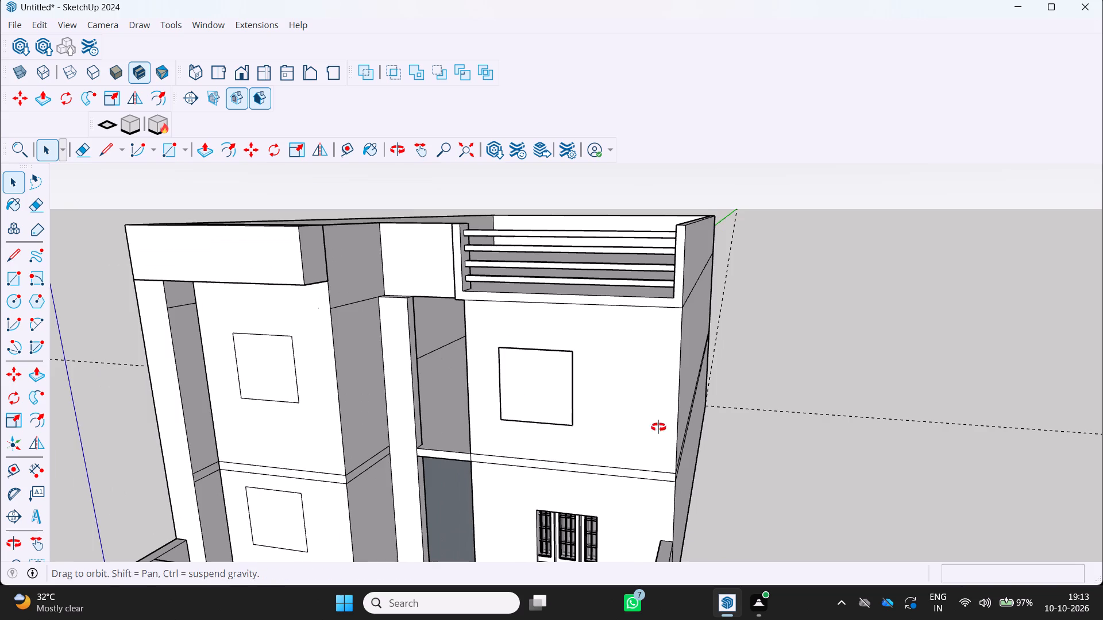
pyautogui.moveTo(658, 427); pyautogui.dragTo(650, 529, button='middle')
pyautogui.scroll(-1, 650, 529)
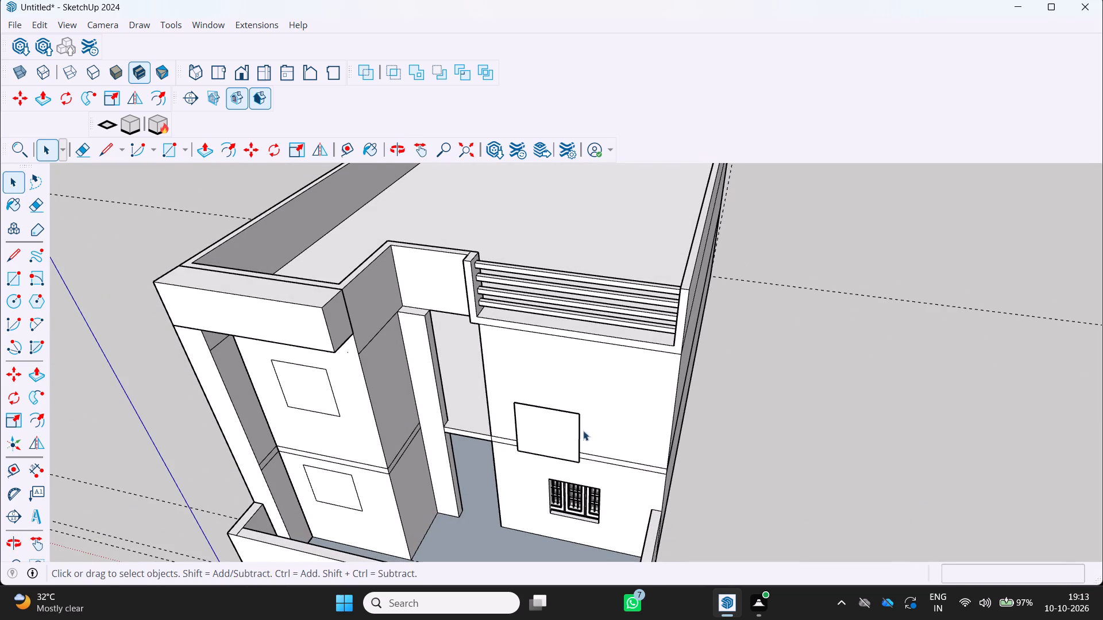
pyautogui.click(578, 427)
pyautogui.keyDown('shift'); pyautogui.click(560, 409); pyautogui.keyUp('shift')
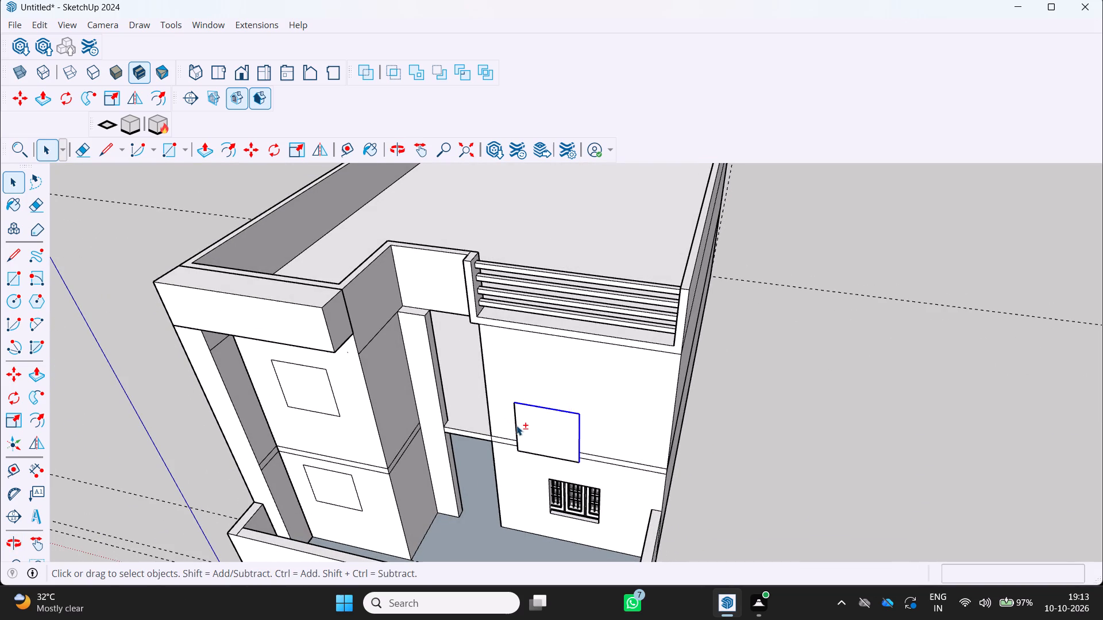
pyautogui.keyDown('shift'); pyautogui.click(516, 425); pyautogui.keyUp('shift')
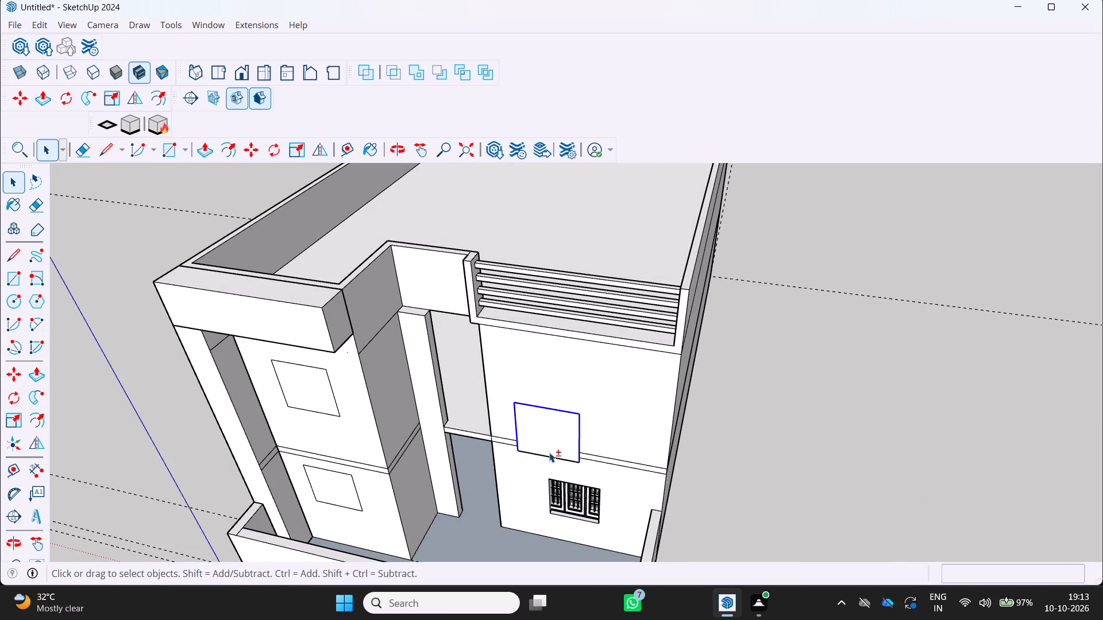
pyautogui.keyDown('shift'); pyautogui.click(549, 456); pyautogui.keyUp('shift')
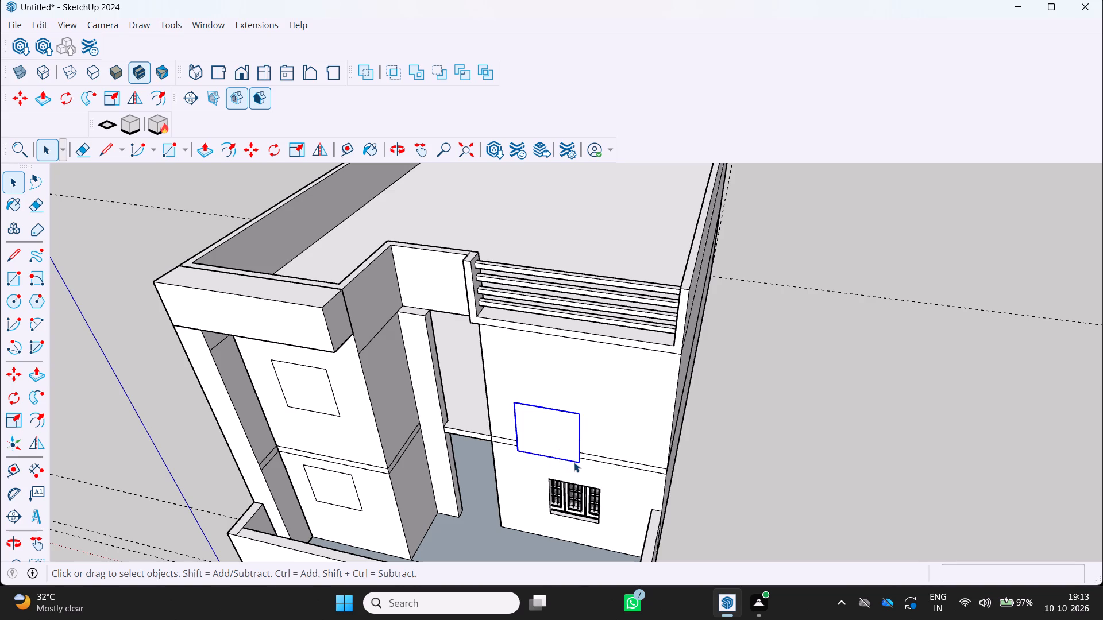
pyautogui.press('m')
pyautogui.scroll(4, 603, 462)
pyautogui.click(574, 458)
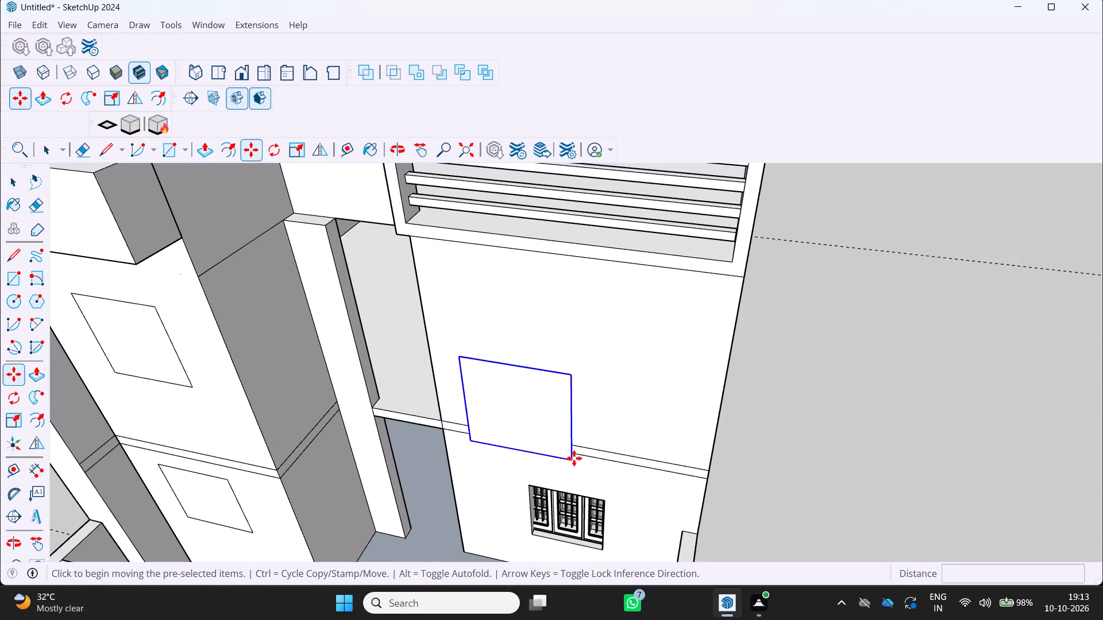
pyautogui.moveTo(621, 377); pyautogui.dragTo(676, 384, button='middle')
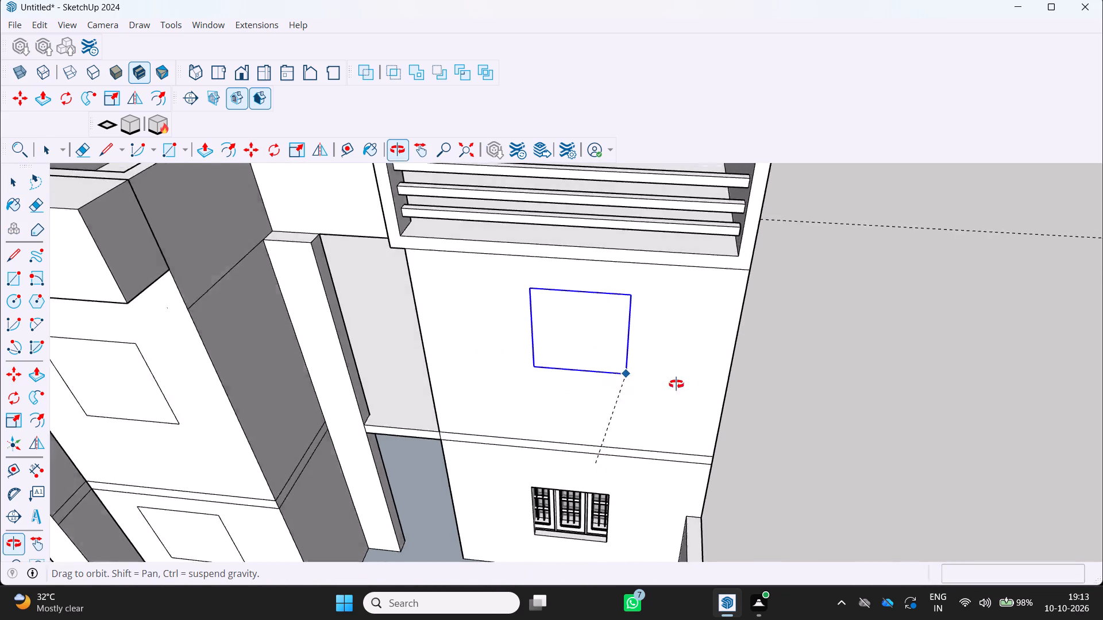
pyautogui.moveTo(676, 384); pyautogui.dragTo(782, 367, button='middle')
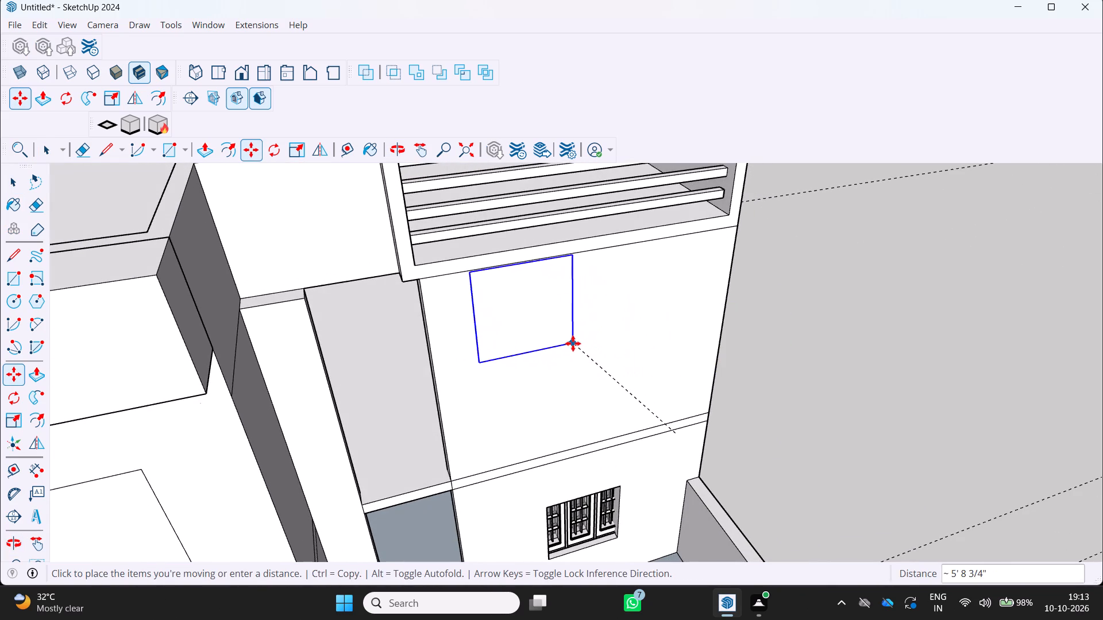
pyautogui.scroll(-1, 606, 381)
pyautogui.moveTo(613, 389); pyautogui.dragTo(468, 325, button='middle')
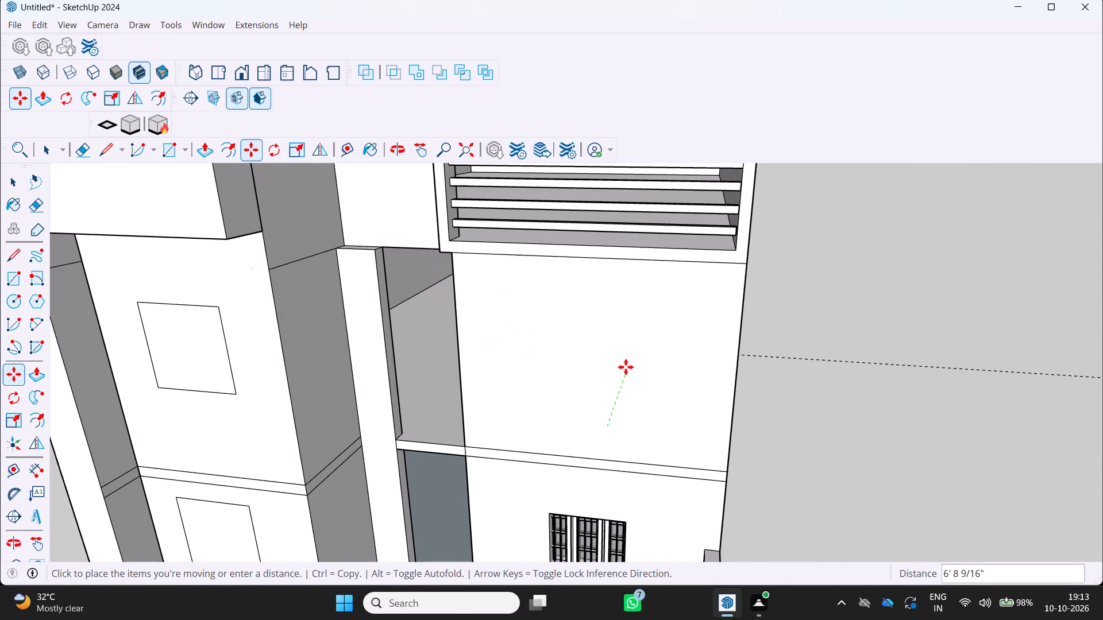
pyautogui.click(623, 382)
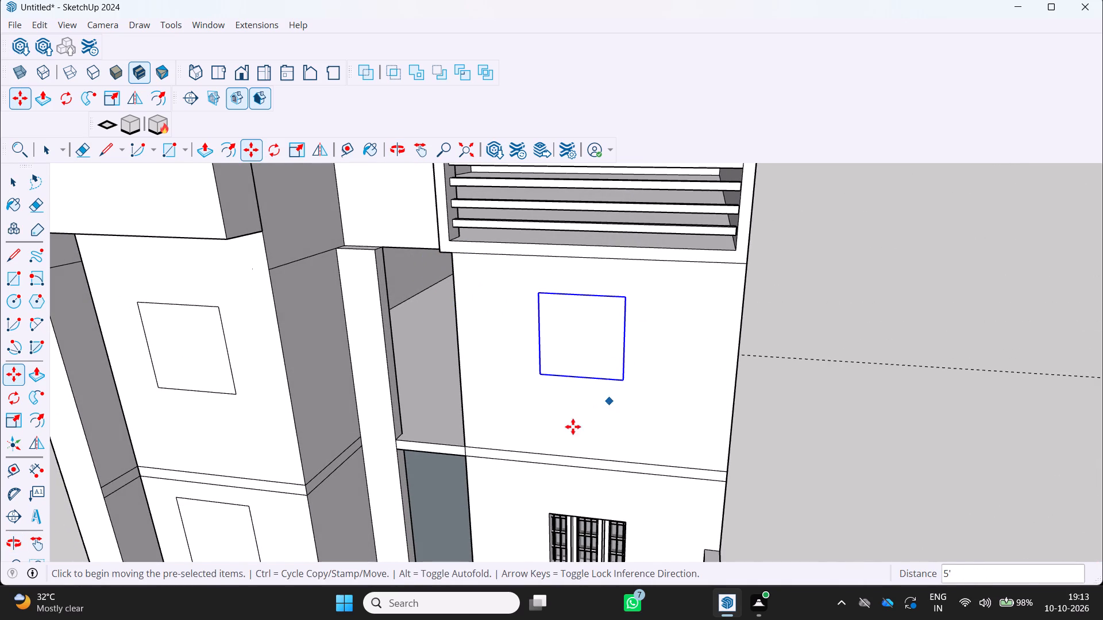
pyautogui.press('space')
pyautogui.click(980, 473)
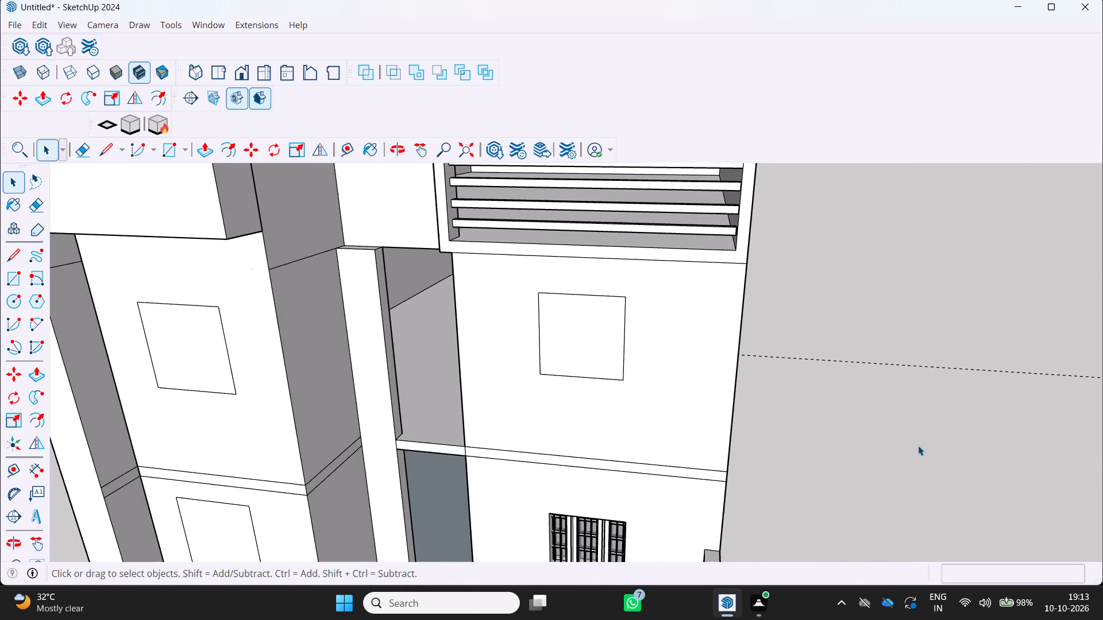
# Examine the whole façade to check how the upper-floor square sits relative to the grilled window and the recessed bay's squares.
pyautogui.scroll(-3, 918, 445)
pyautogui.moveTo(920, 446); pyautogui.dragTo(955, 461, button='middle')
pyautogui.scroll(-3, 954, 461)
pyautogui.scroll(1, 678, 427)
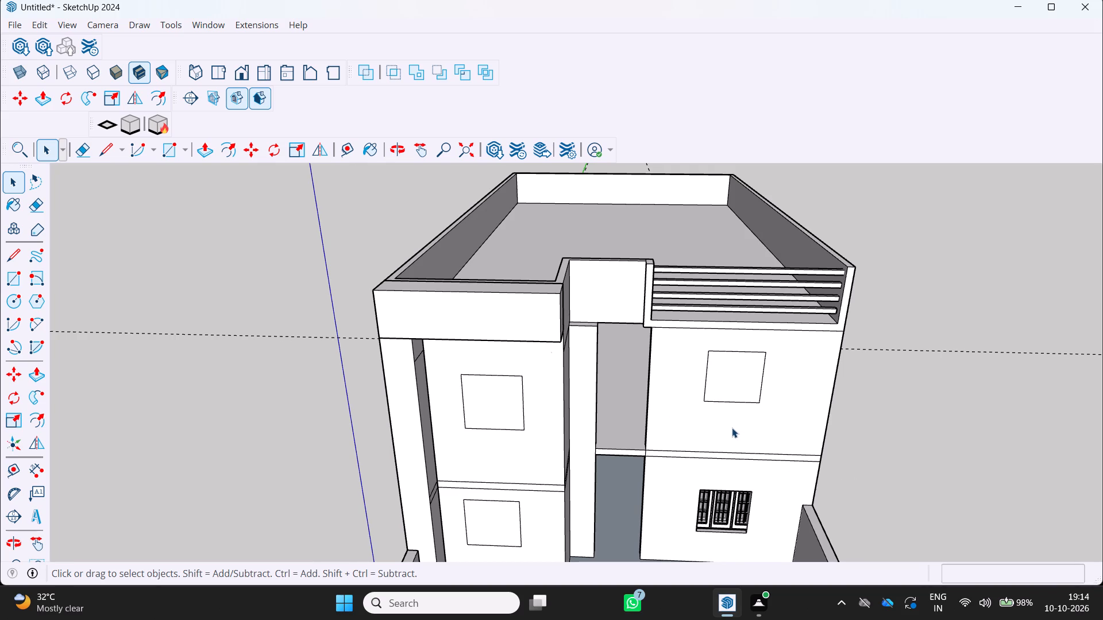
pyautogui.scroll(-5, 732, 428)
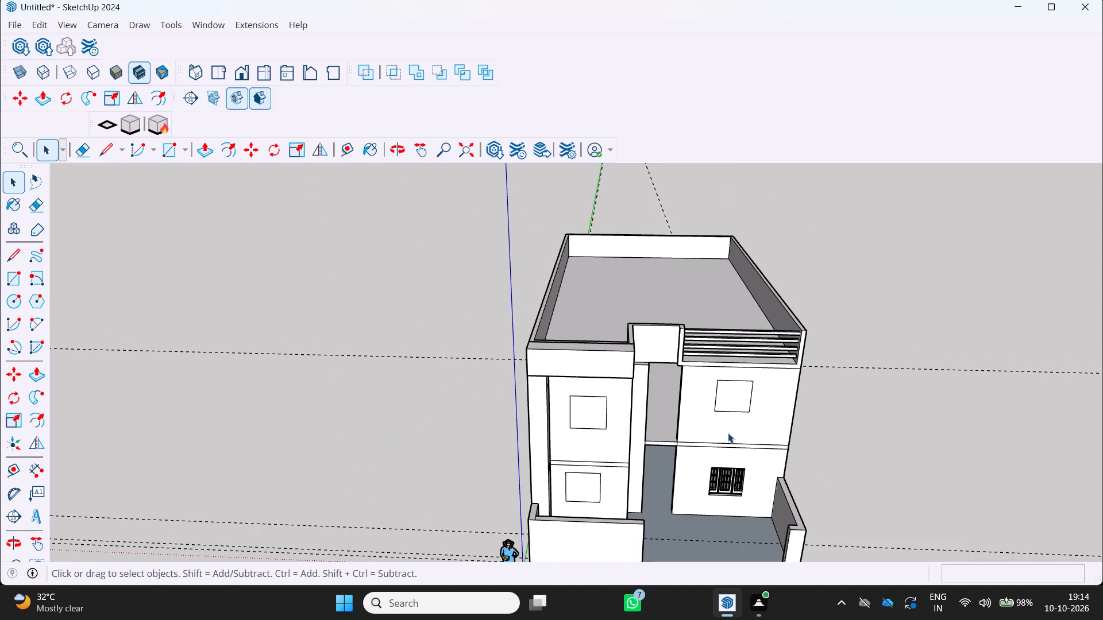
pyautogui.middleClick(727, 436)
pyautogui.moveTo(724, 437); pyautogui.dragTo(712, 422, button='middle')
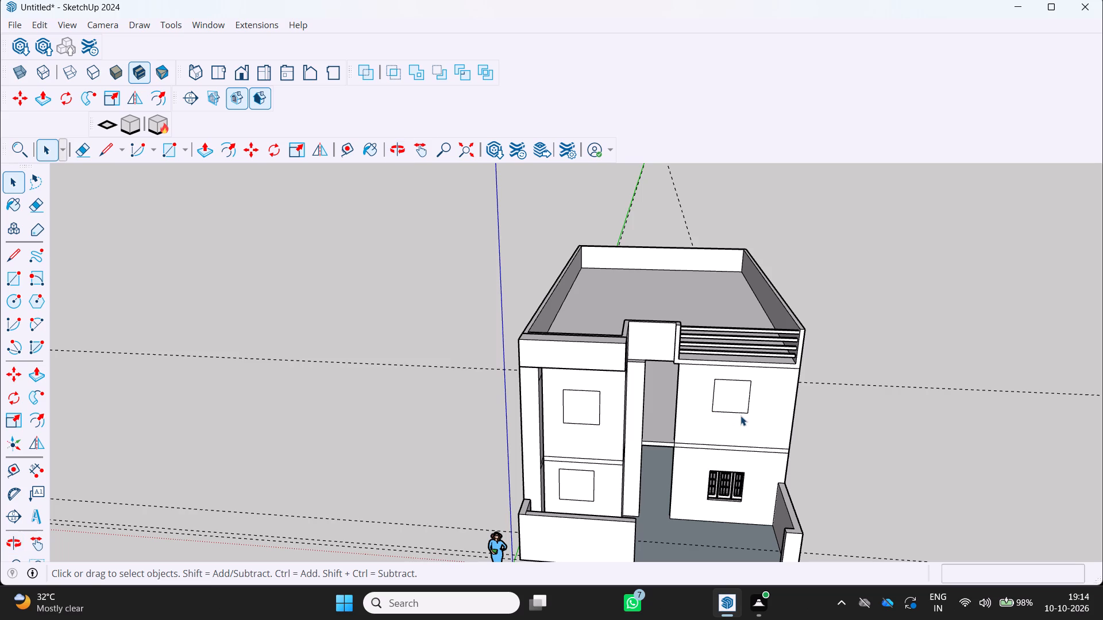
pyautogui.scroll(3, 735, 417)
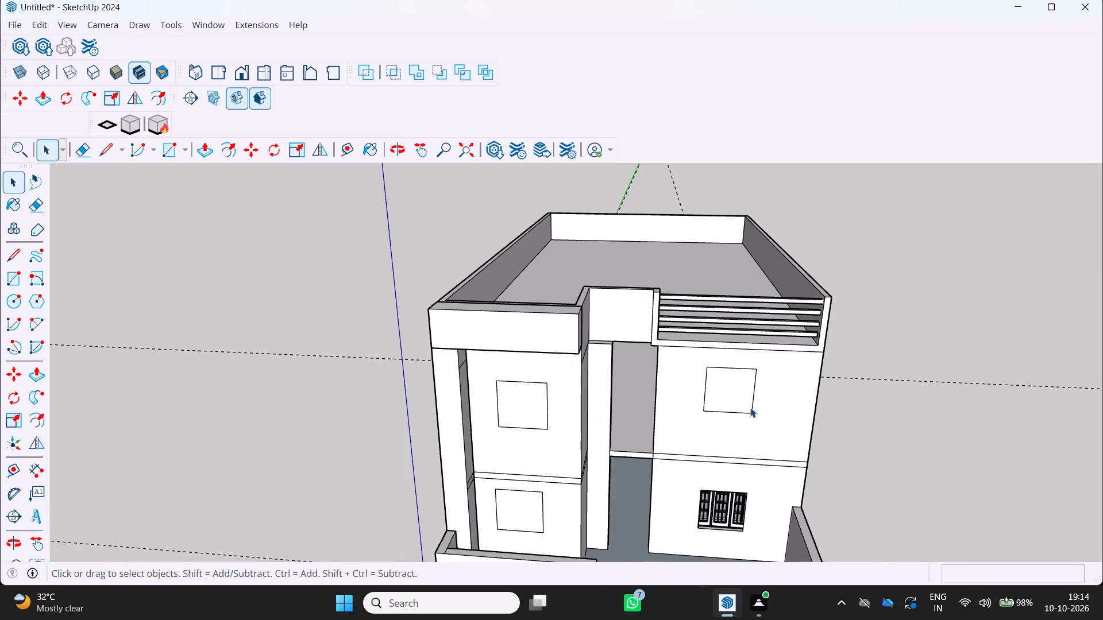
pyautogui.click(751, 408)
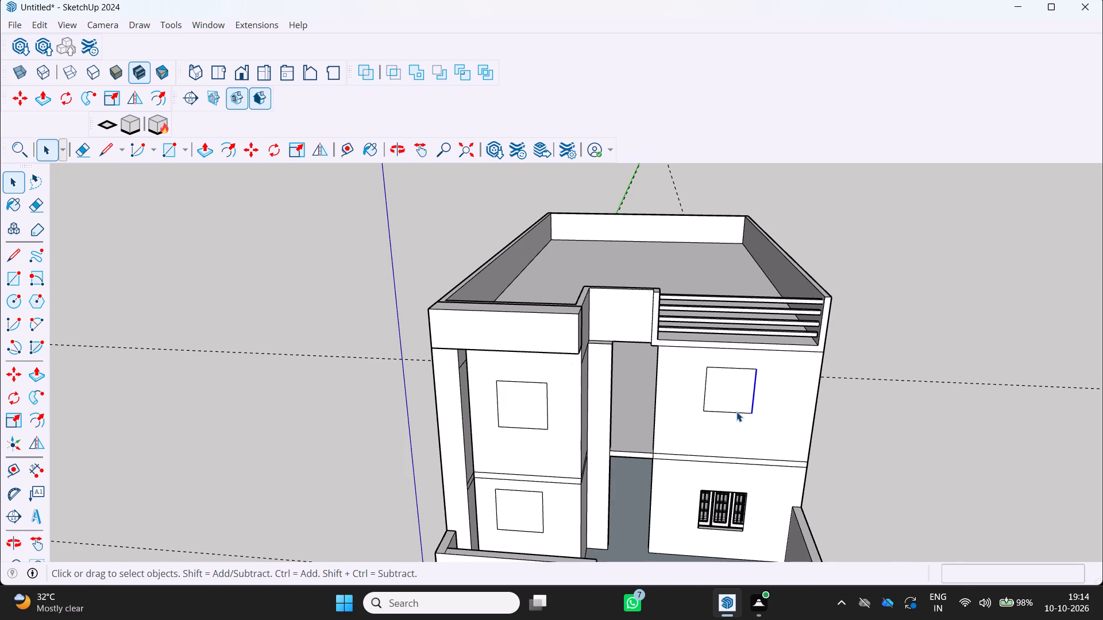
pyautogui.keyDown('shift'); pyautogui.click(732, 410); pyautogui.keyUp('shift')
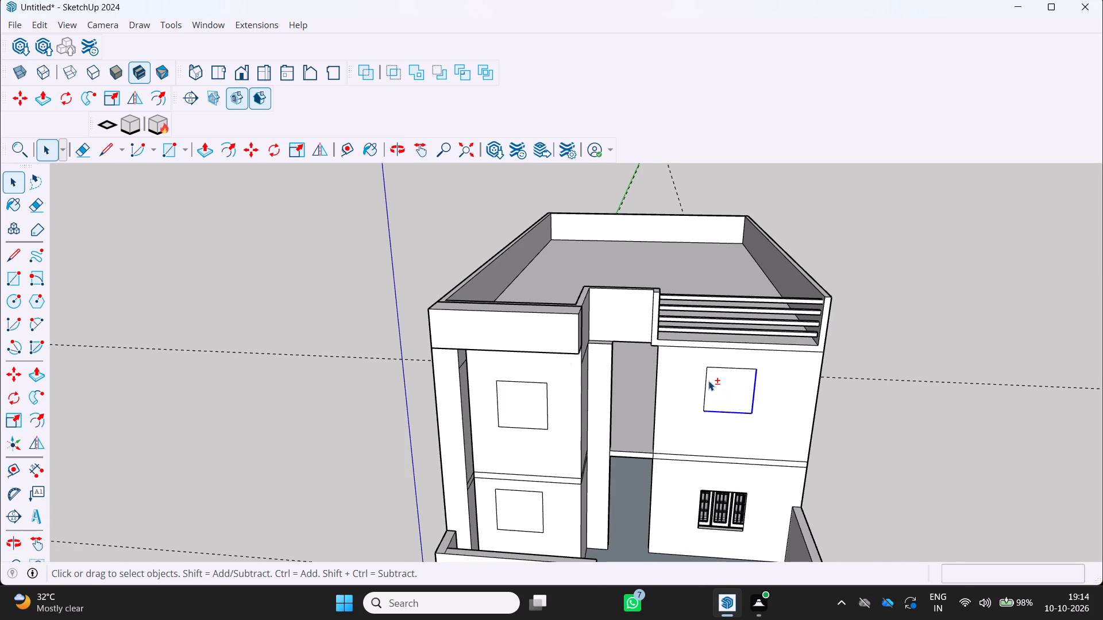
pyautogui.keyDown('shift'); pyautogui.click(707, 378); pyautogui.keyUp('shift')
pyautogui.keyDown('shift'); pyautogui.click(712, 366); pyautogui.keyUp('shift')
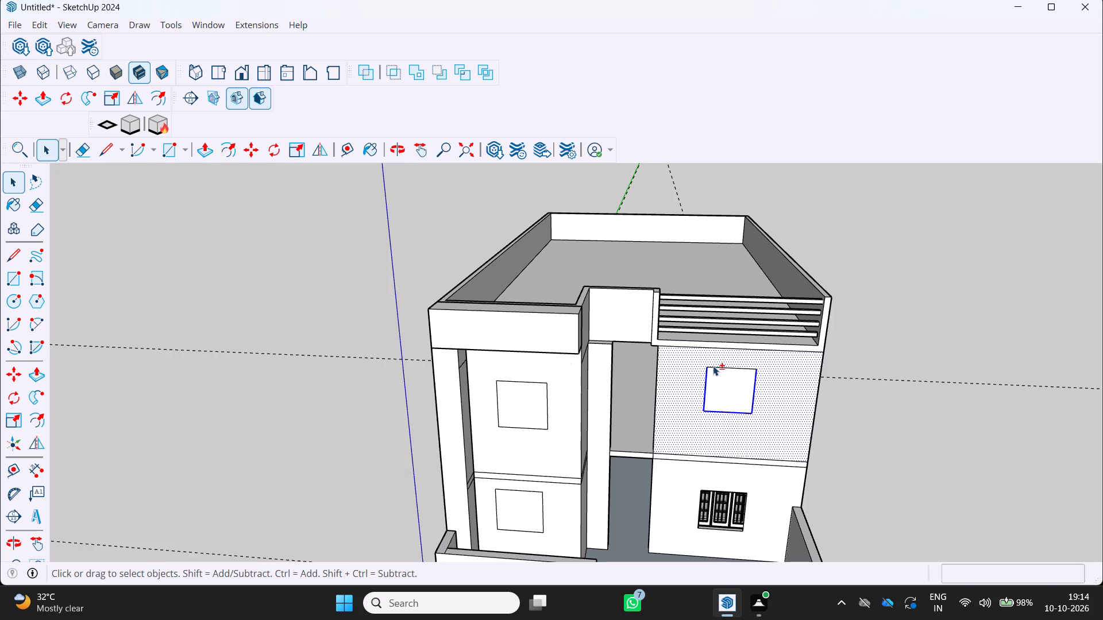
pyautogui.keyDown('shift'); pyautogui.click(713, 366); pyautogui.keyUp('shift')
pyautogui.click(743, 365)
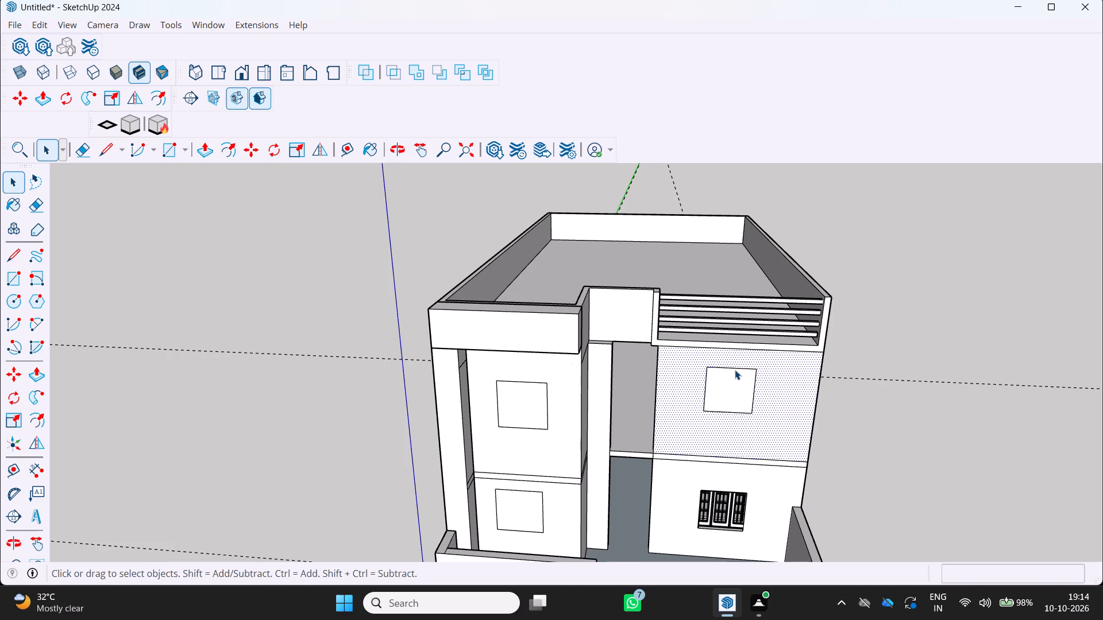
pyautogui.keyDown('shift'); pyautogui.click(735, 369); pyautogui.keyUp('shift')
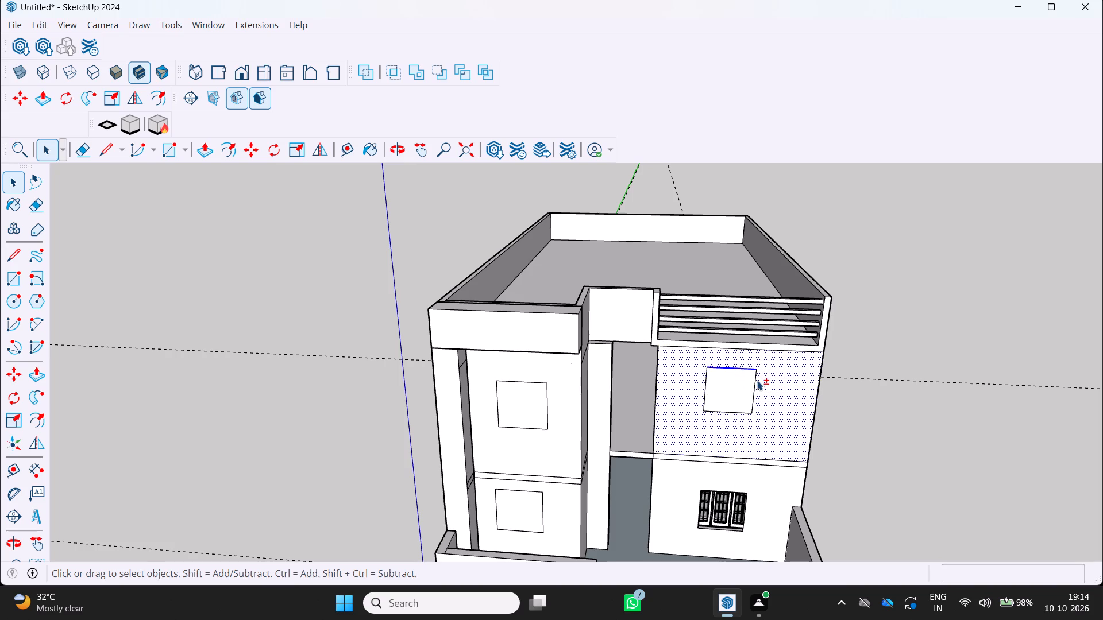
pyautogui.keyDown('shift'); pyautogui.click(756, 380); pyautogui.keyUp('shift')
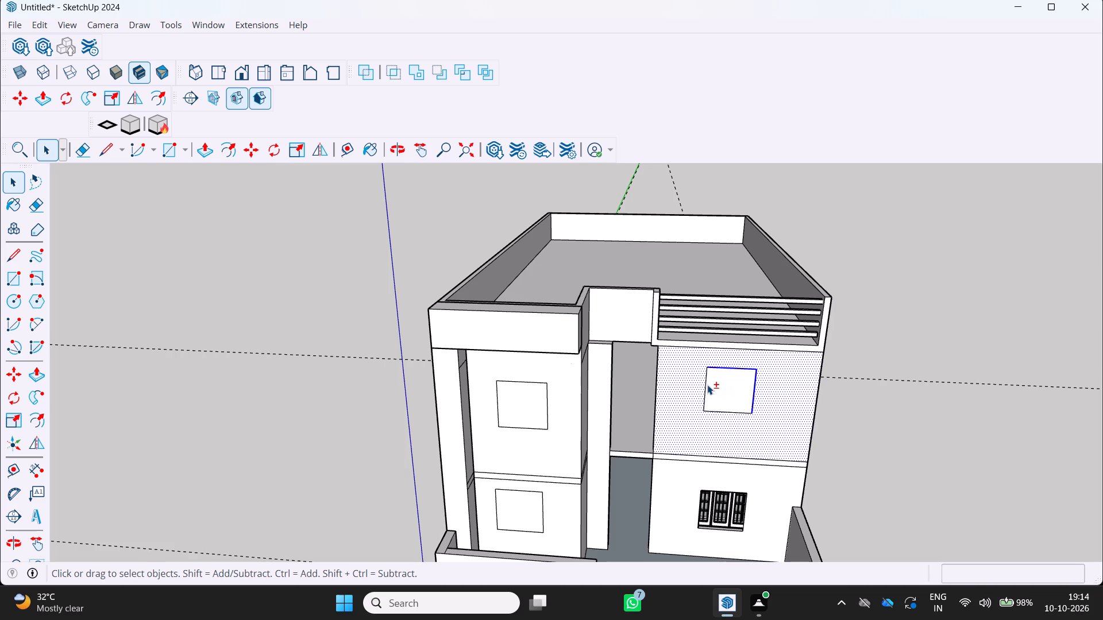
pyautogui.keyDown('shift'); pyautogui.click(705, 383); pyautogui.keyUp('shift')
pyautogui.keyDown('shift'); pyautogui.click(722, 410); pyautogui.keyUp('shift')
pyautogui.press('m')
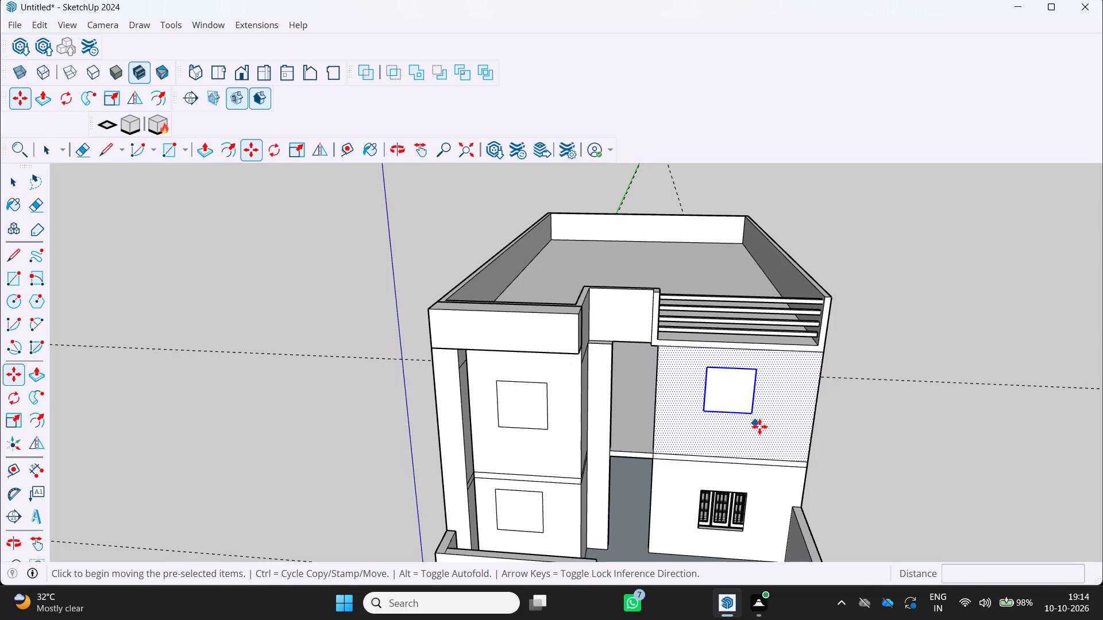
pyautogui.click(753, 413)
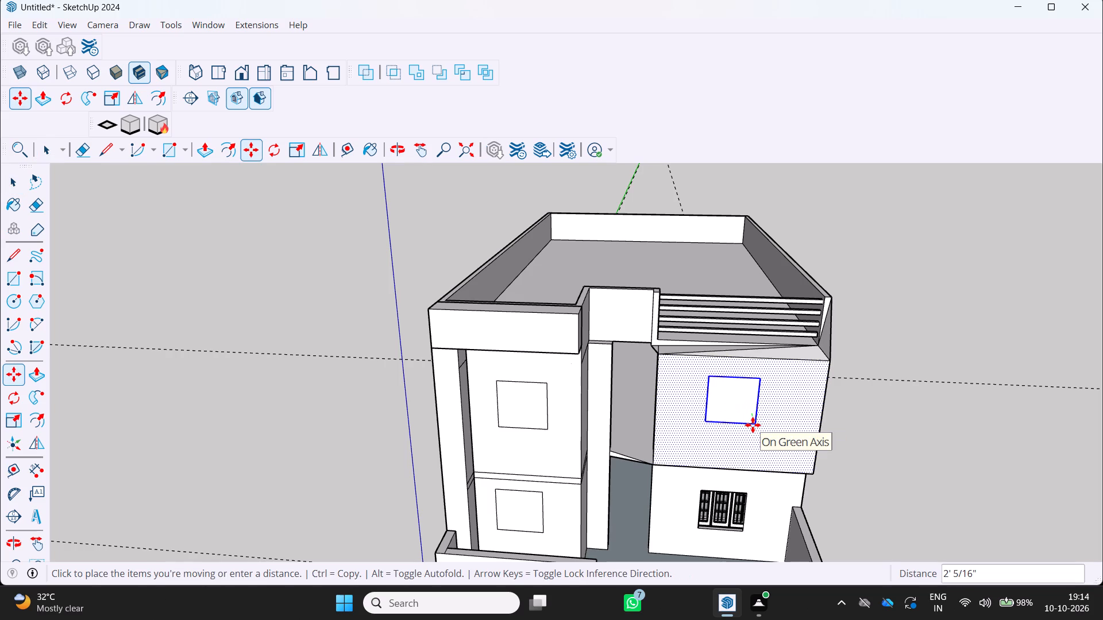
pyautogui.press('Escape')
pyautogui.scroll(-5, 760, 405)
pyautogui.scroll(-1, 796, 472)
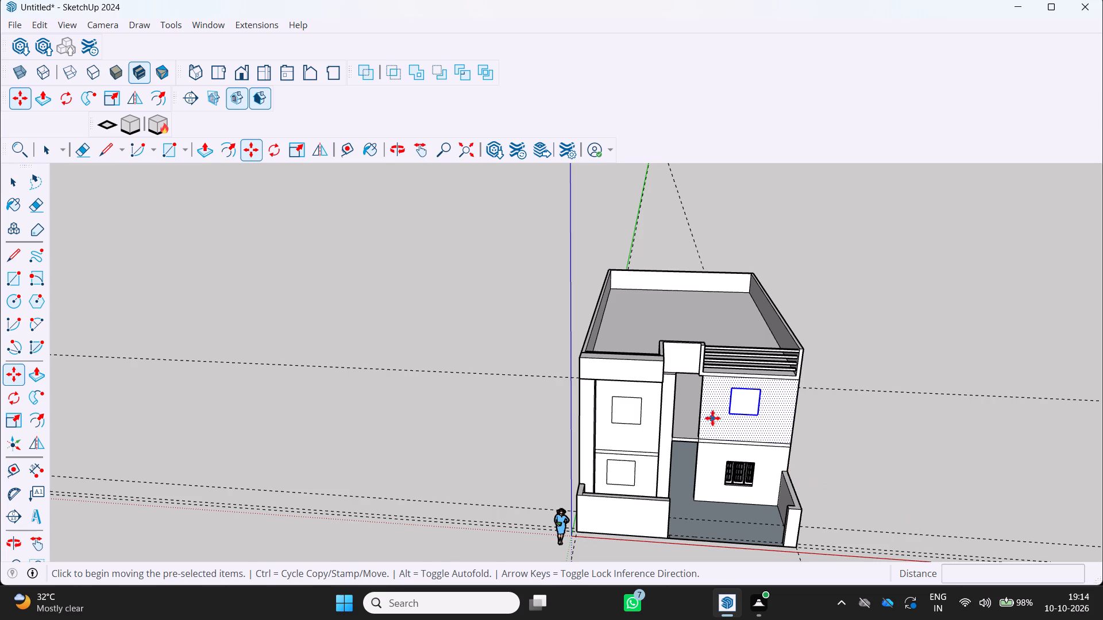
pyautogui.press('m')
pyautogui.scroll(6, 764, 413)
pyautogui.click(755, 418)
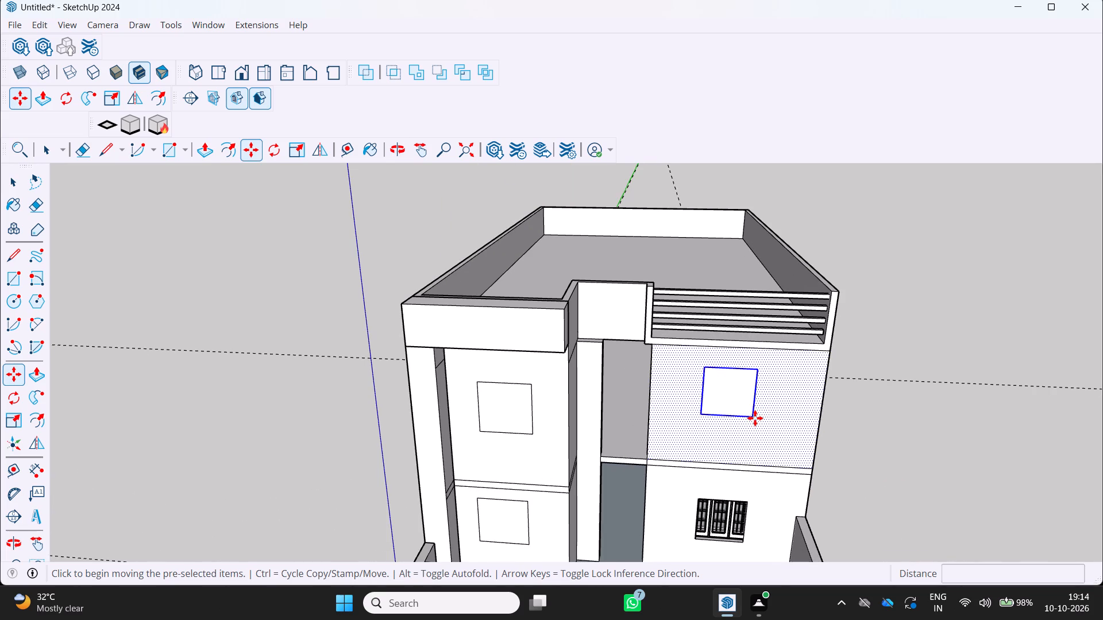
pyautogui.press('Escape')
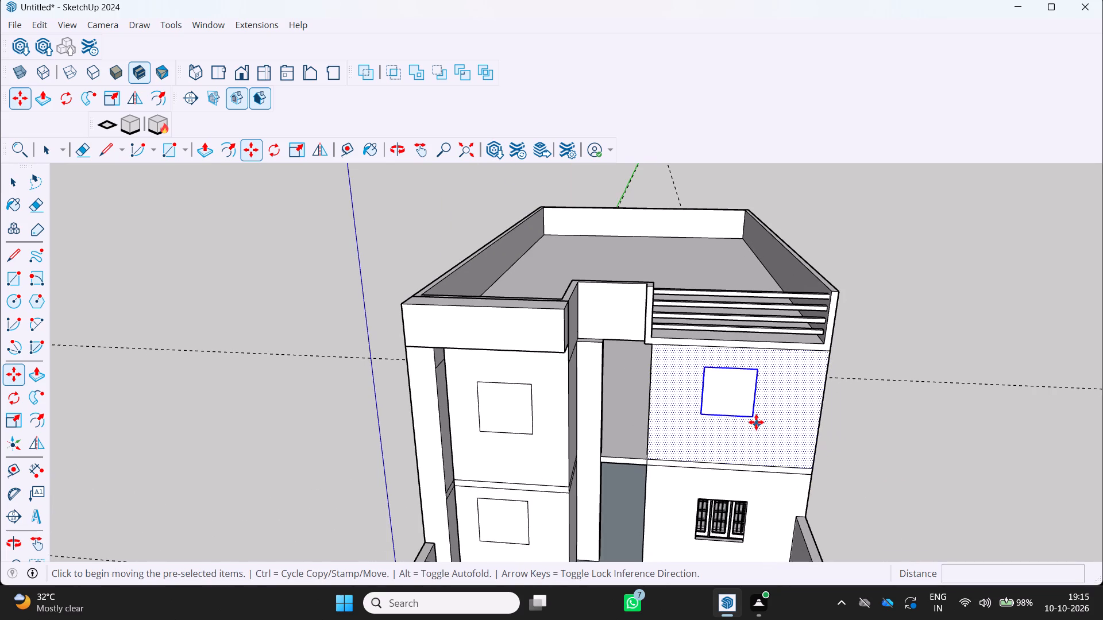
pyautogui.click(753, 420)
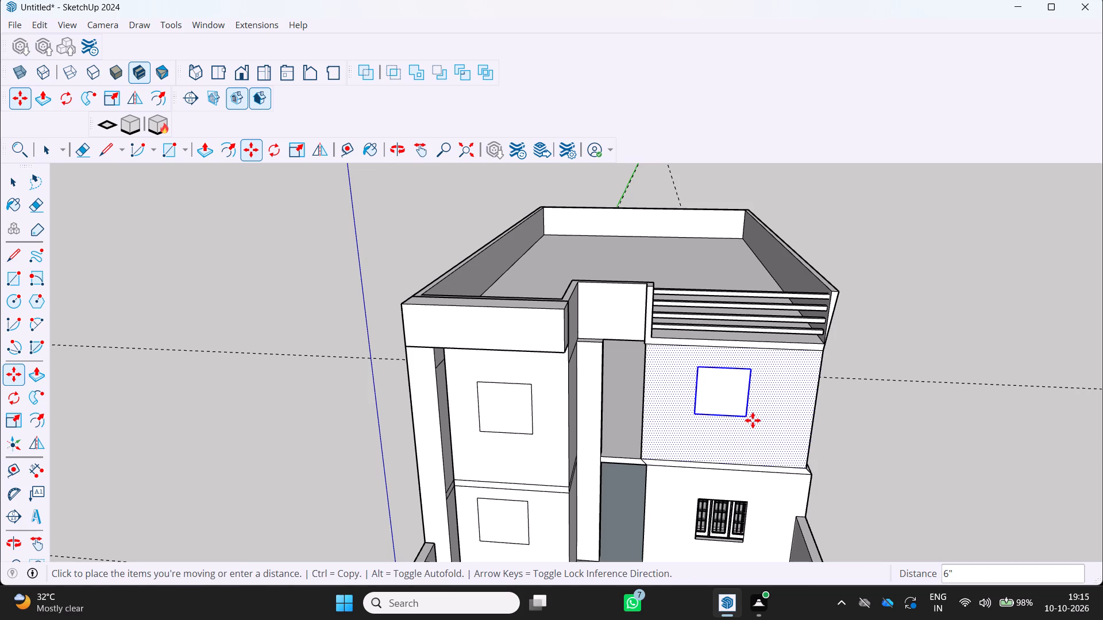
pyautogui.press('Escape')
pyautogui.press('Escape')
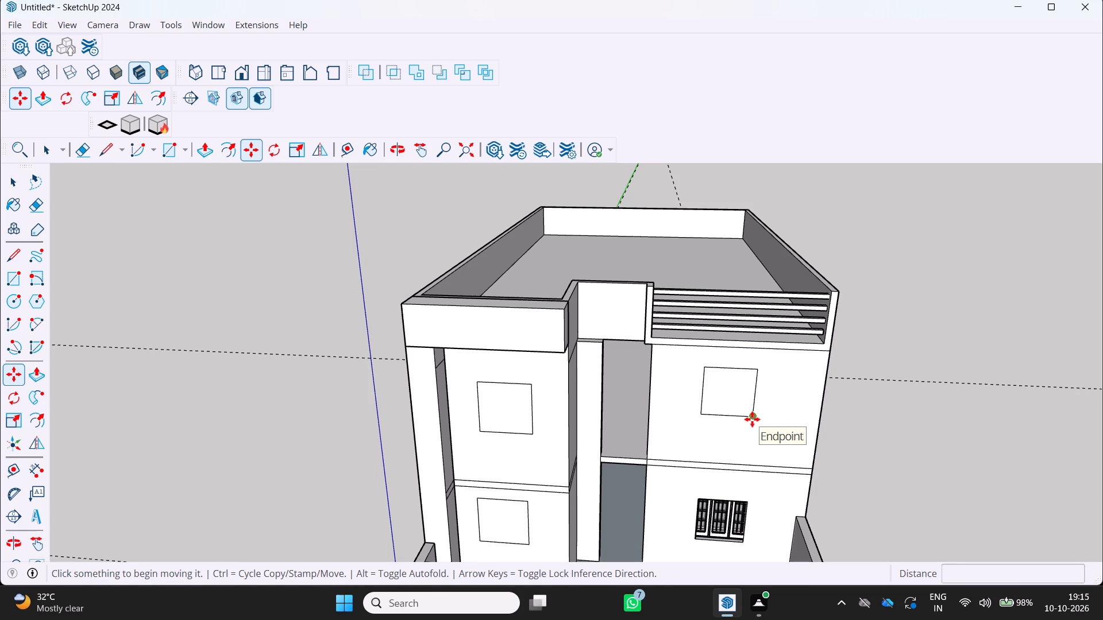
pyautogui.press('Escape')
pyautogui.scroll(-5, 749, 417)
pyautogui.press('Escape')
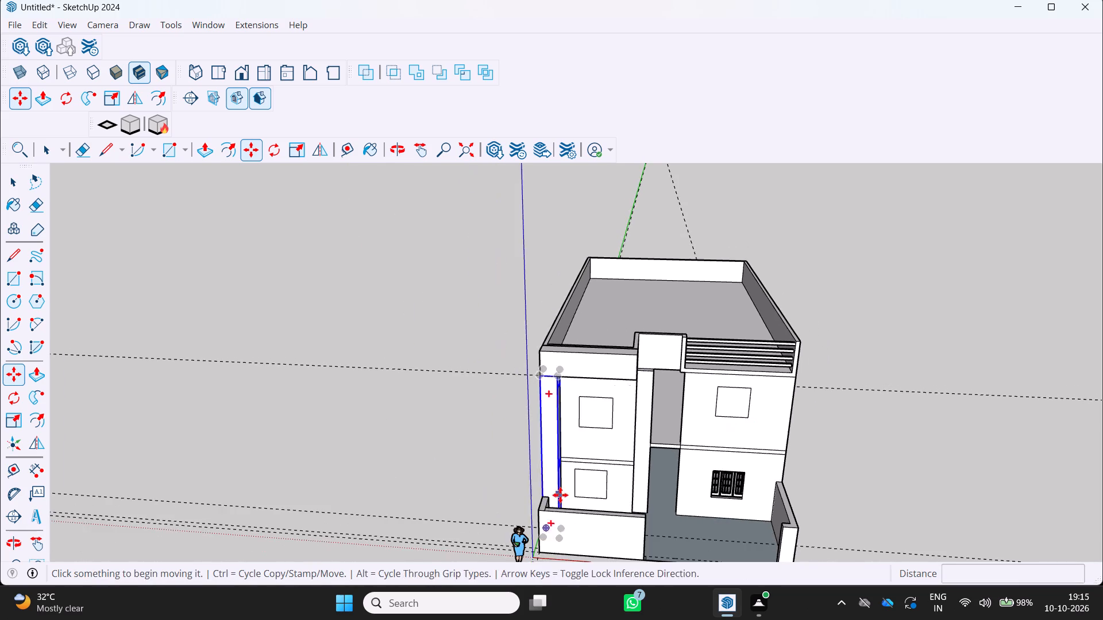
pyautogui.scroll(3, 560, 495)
# Delete the four edges of the upper-floor square above the grilled window.
pyautogui.press('space')
pyautogui.press('space')
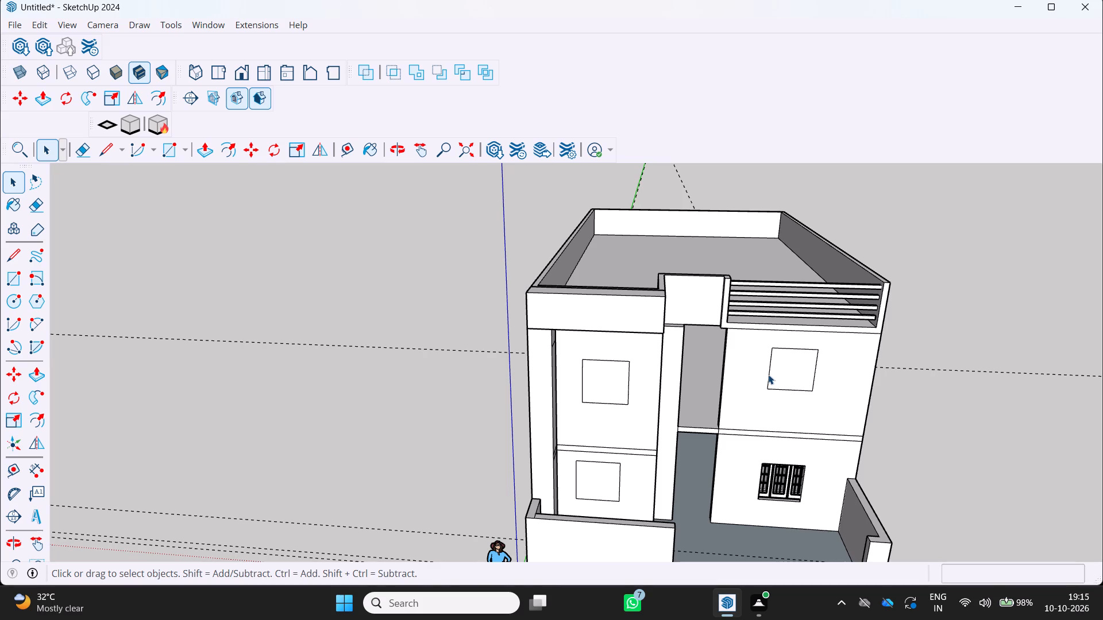
pyautogui.click(768, 374)
pyautogui.press('Delete')
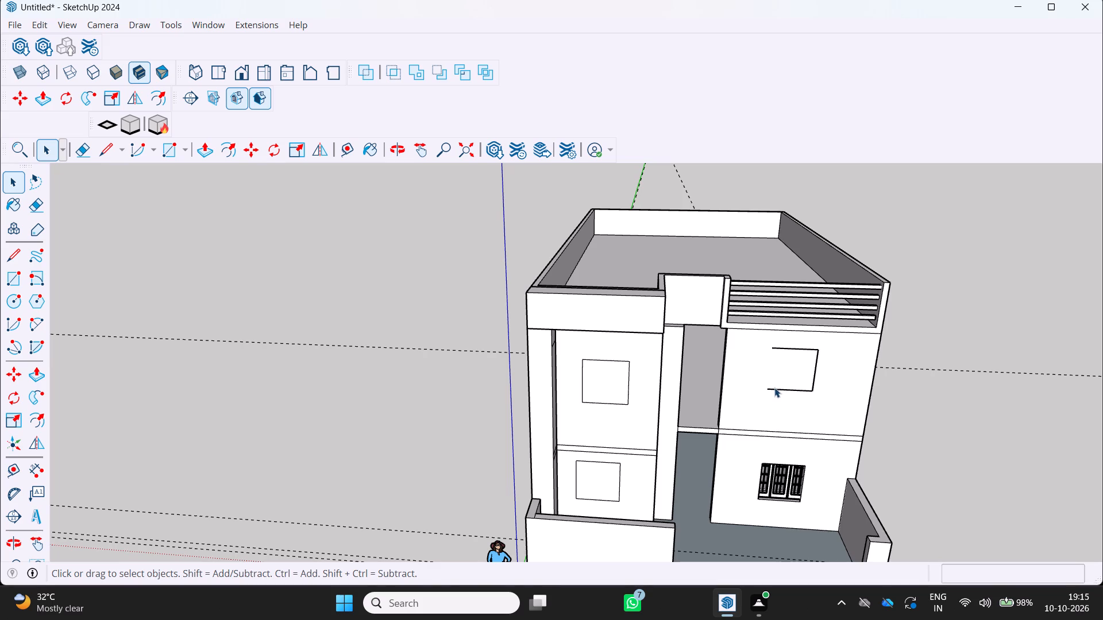
pyautogui.click(774, 387)
pyautogui.press('Delete')
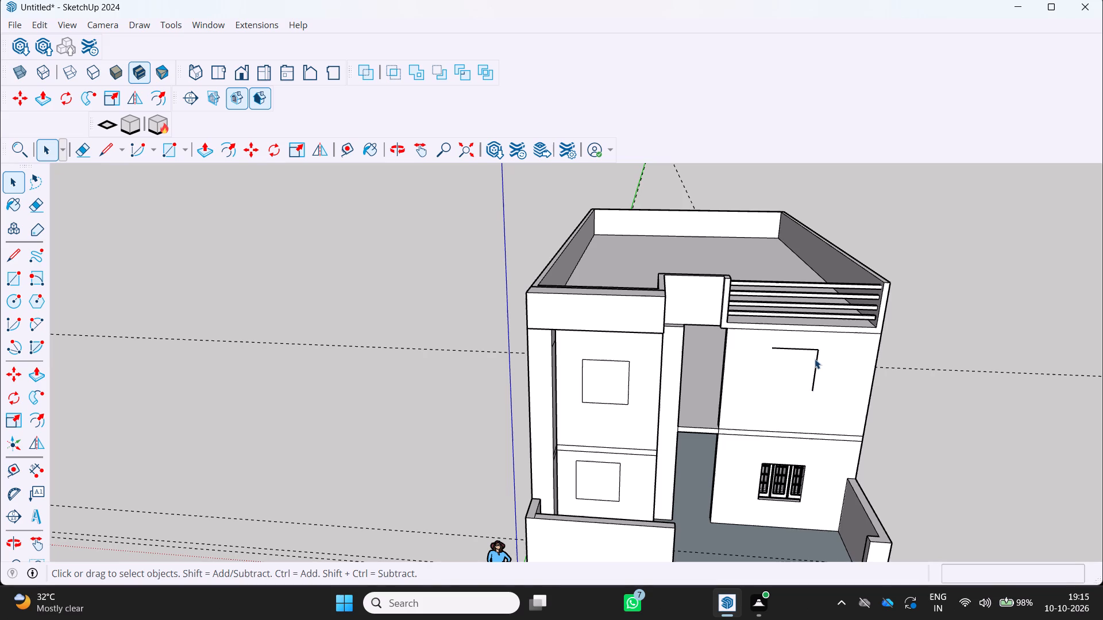
pyautogui.click(816, 360)
pyautogui.press('Delete')
pyautogui.click(805, 347)
pyautogui.press('Delete')
# Draw a 4' by 4' rectangle in the plane of the upper-floor wall above the grilled window.
pyautogui.scroll(-5, 789, 413)
pyautogui.scroll(4, 641, 392)
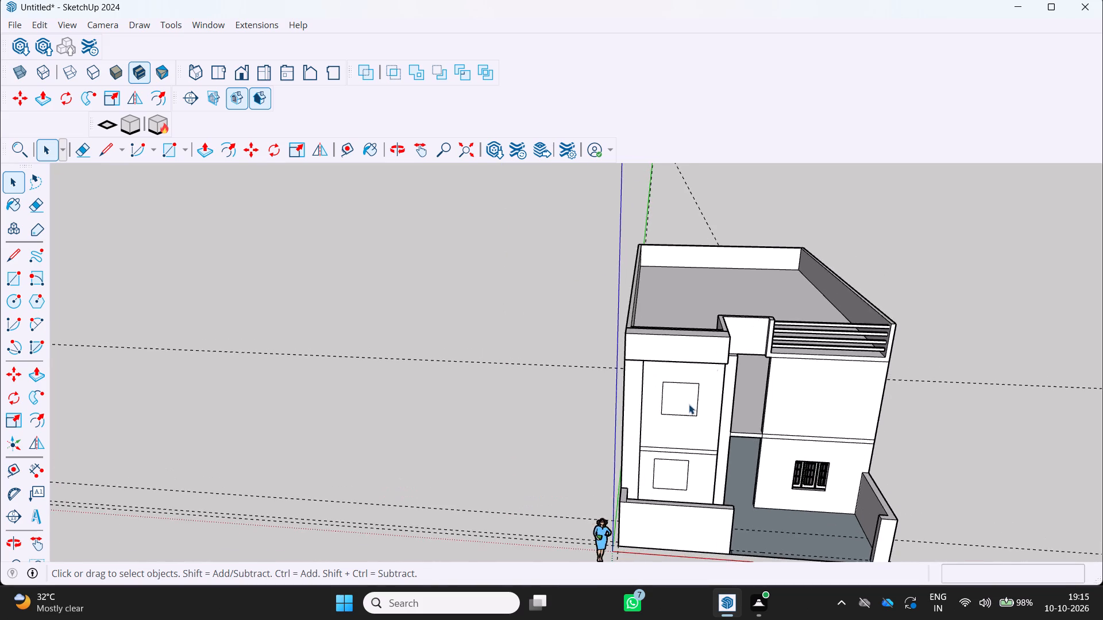
pyautogui.scroll(1, 689, 404)
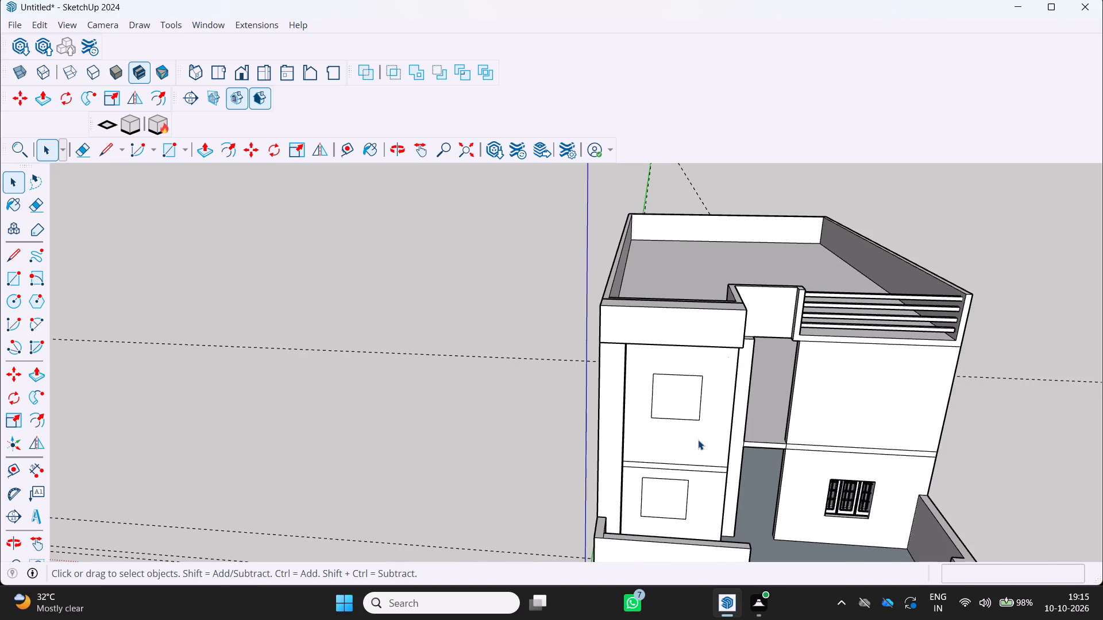
pyautogui.scroll(-1, 696, 439)
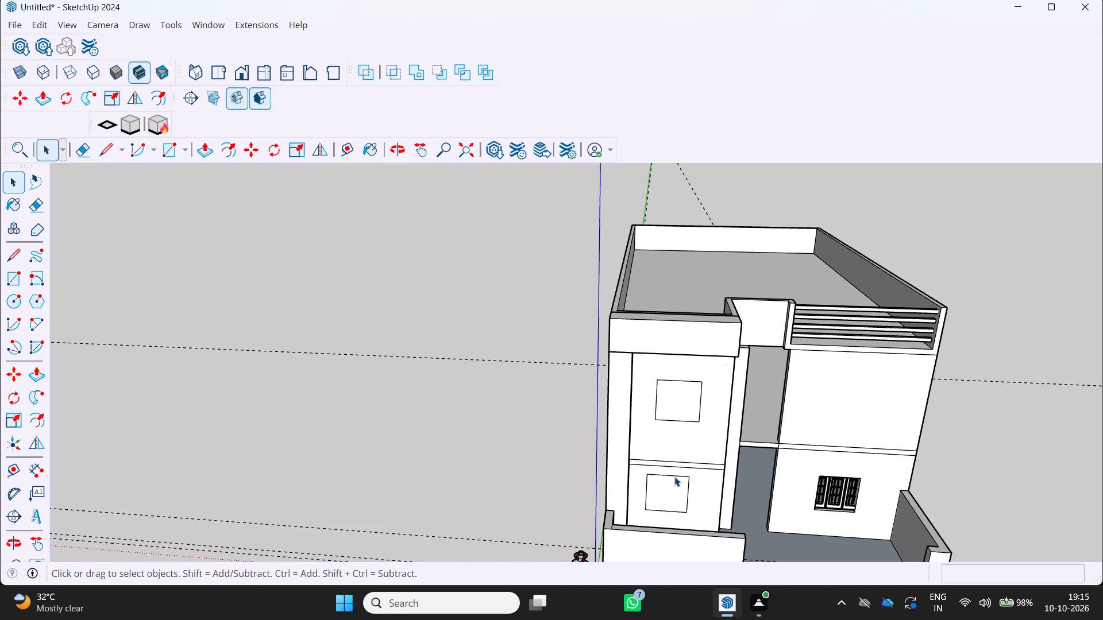
pyautogui.moveTo(684, 471); pyautogui.dragTo(613, 366, button='middle')
pyautogui.scroll(-5, 614, 366)
pyautogui.moveTo(735, 450); pyautogui.dragTo(807, 495, button='middle')
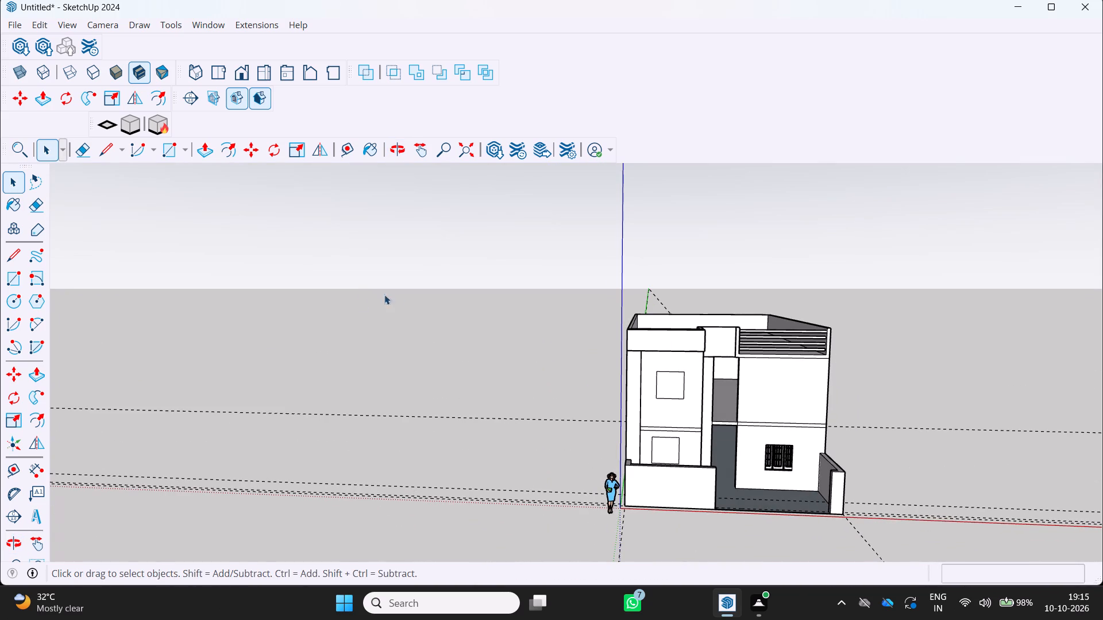
pyautogui.click(5, 281)
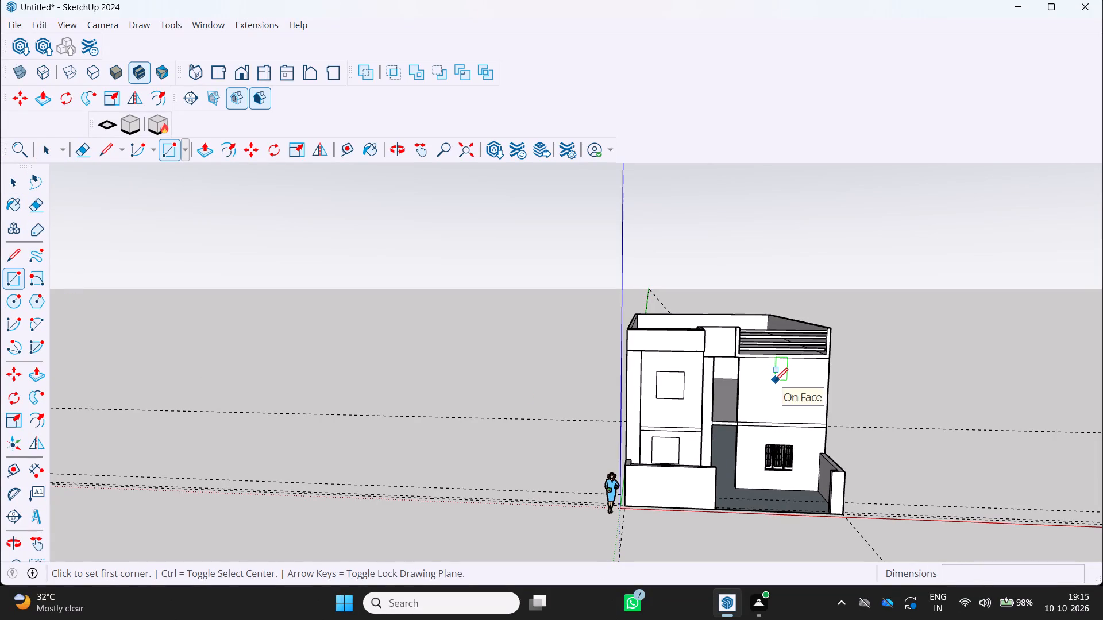
pyautogui.click(775, 381)
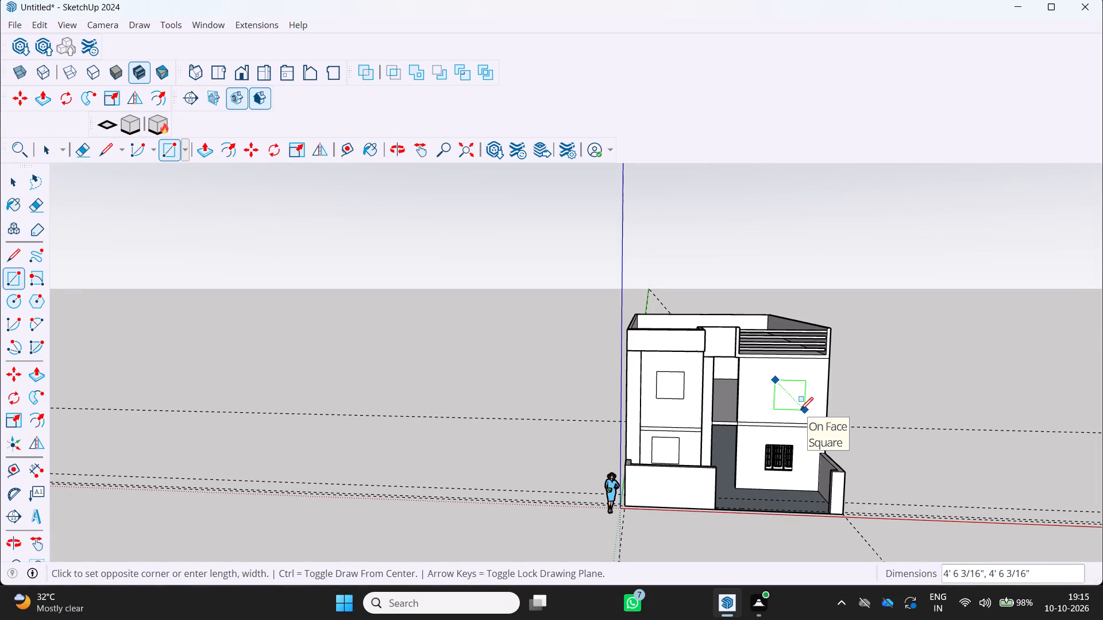
pyautogui.press('Up')
pyautogui.scroll(2, 798, 409)
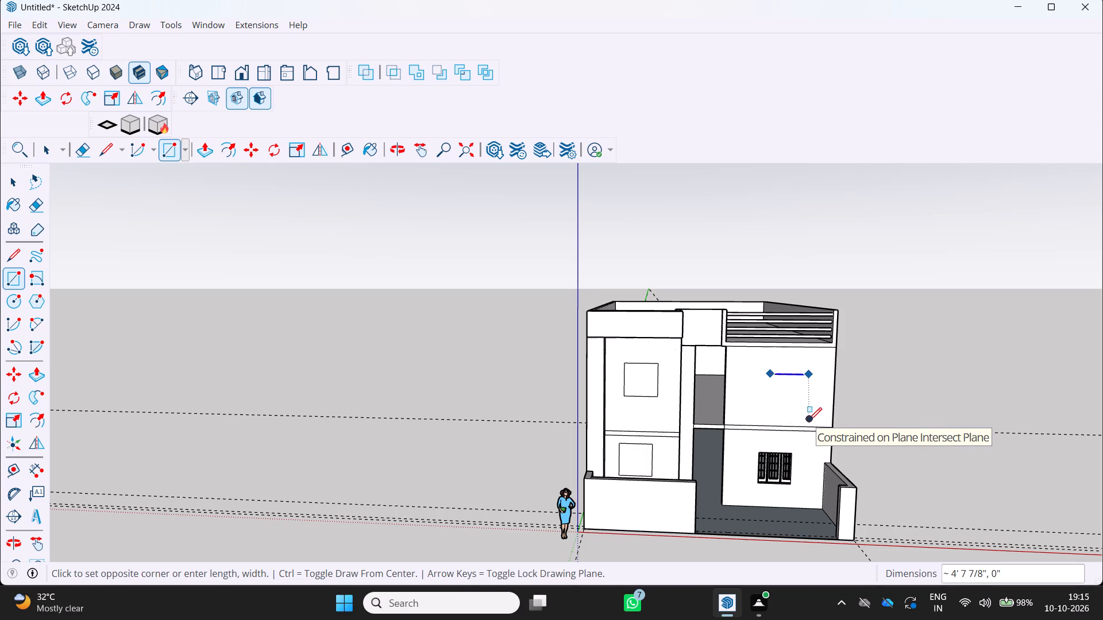
pyautogui.press('Left')
pyautogui.moveTo(801, 402); pyautogui.dragTo(681, 421, button='middle')
pyautogui.scroll(2, 739, 432)
pyautogui.moveTo(699, 443); pyautogui.dragTo(544, 475, button='middle')
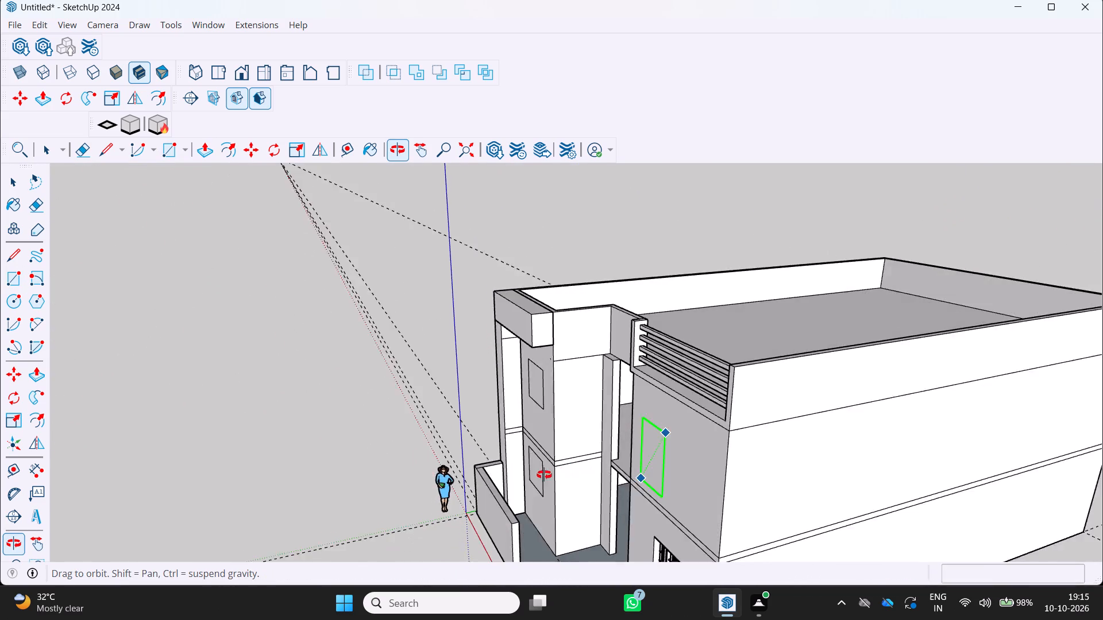
pyautogui.moveTo(544, 475); pyautogui.dragTo(531, 475, button='middle')
pyautogui.middleClick(531, 475)
pyautogui.middleClick(531, 475)
pyautogui.middleClick(531, 475)
pyautogui.moveTo(687, 362); pyautogui.dragTo(801, 378, button='middle')
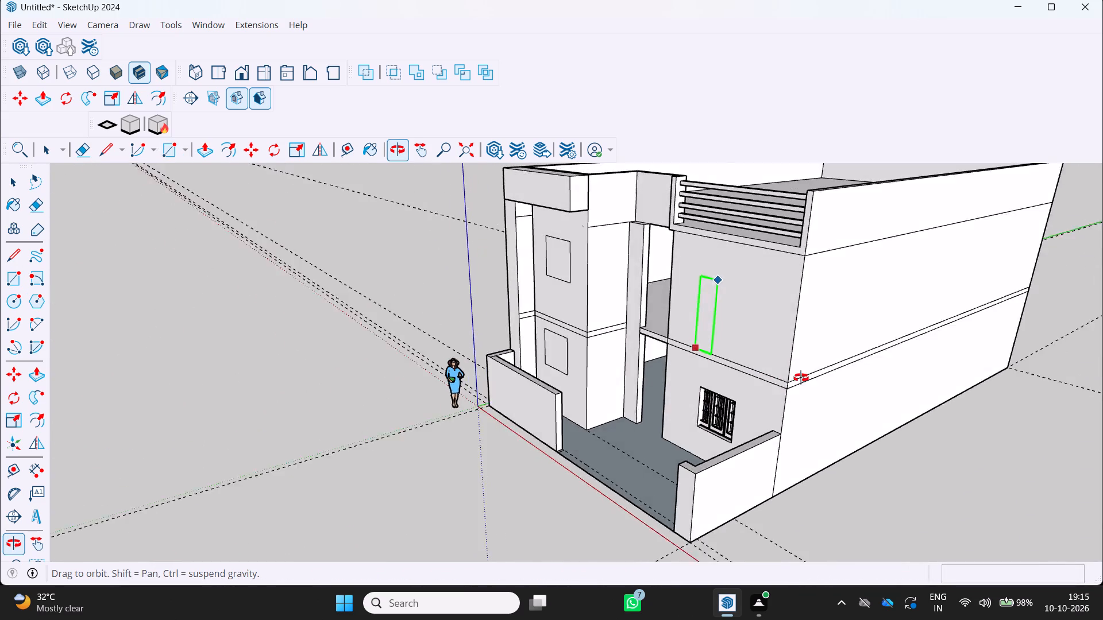
pyautogui.moveTo(801, 378); pyautogui.dragTo(801, 375, button='middle')
pyautogui.moveTo(720, 308); pyautogui.dragTo(757, 321, button='middle')
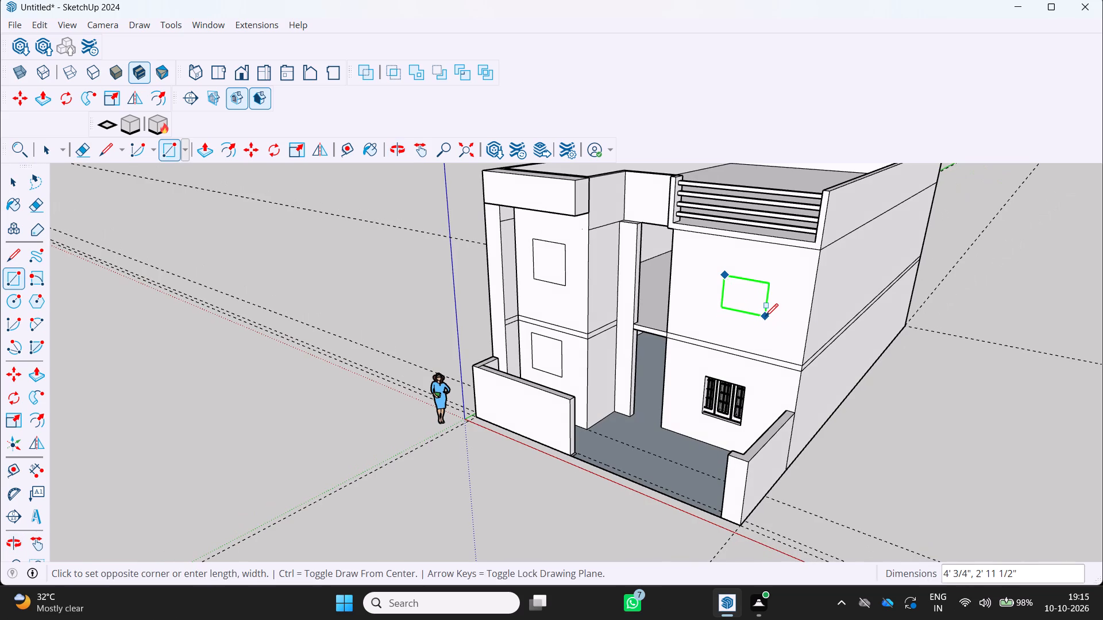
pyautogui.write("4'")
pyautogui.press(',')
pyautogui.write("4'")
pyautogui.press('Return')
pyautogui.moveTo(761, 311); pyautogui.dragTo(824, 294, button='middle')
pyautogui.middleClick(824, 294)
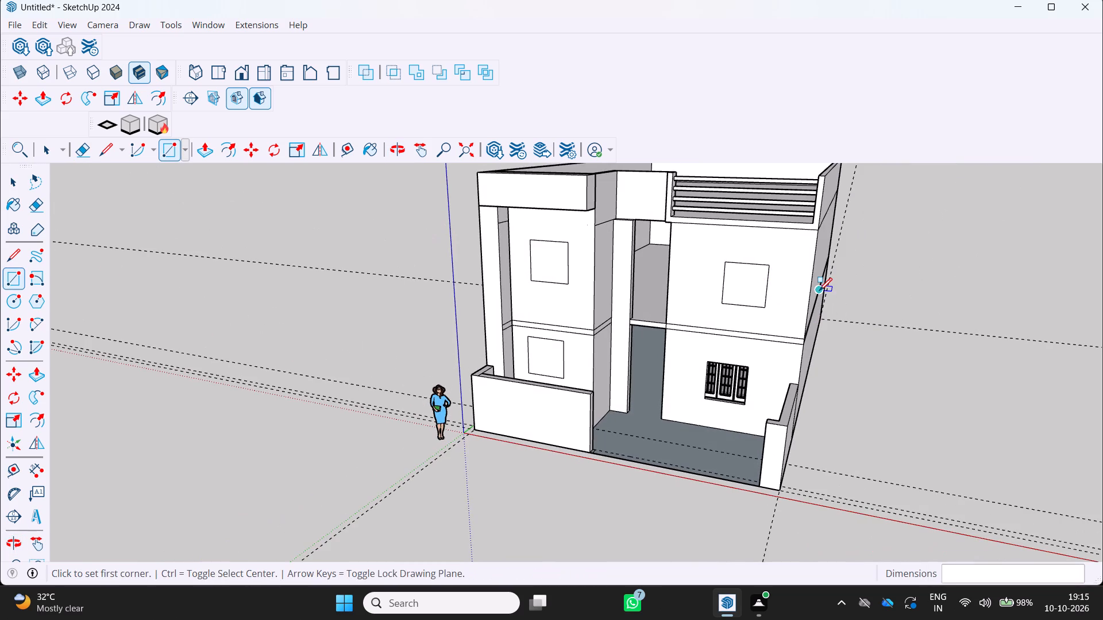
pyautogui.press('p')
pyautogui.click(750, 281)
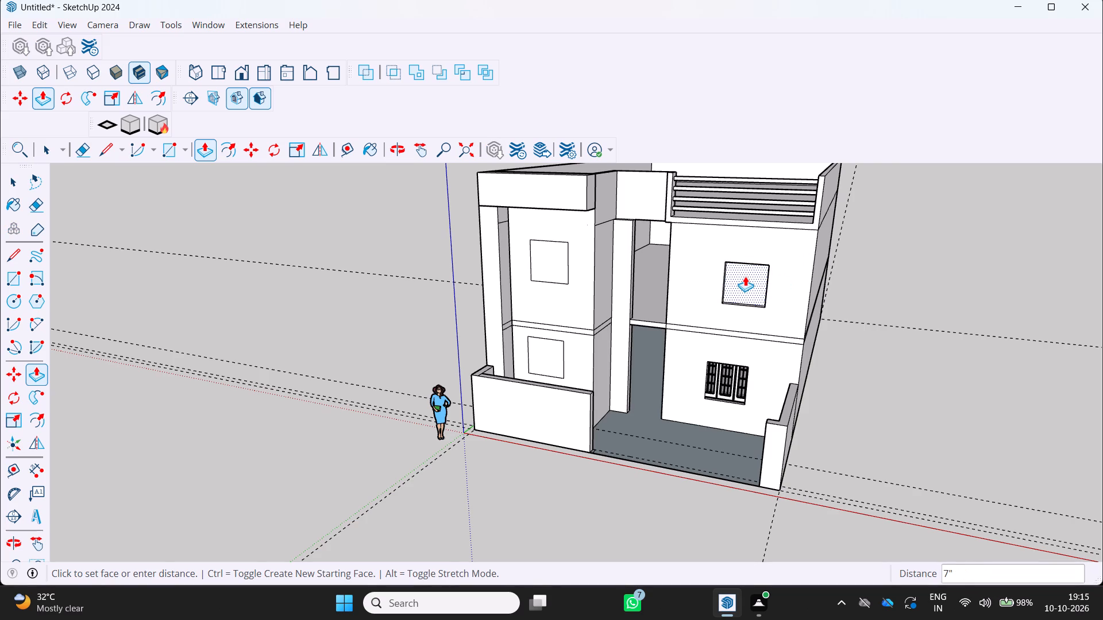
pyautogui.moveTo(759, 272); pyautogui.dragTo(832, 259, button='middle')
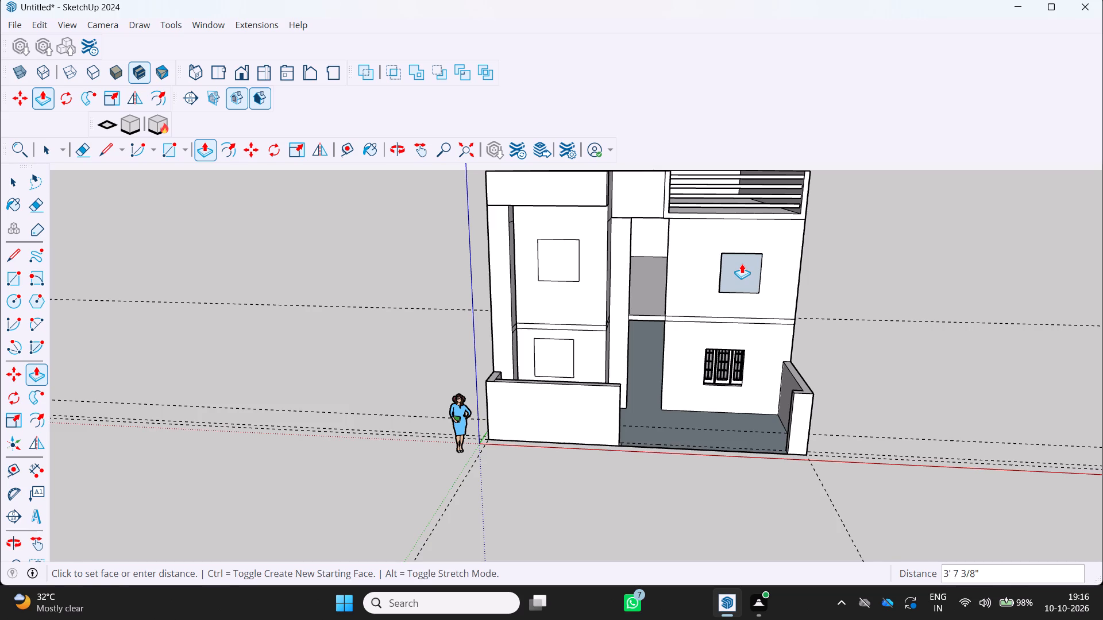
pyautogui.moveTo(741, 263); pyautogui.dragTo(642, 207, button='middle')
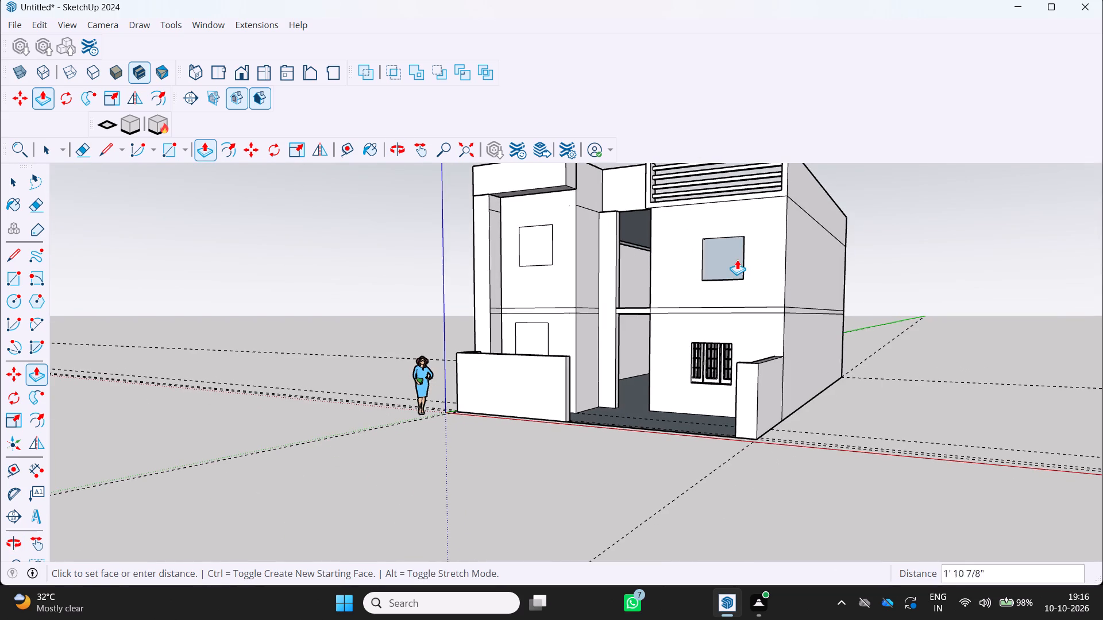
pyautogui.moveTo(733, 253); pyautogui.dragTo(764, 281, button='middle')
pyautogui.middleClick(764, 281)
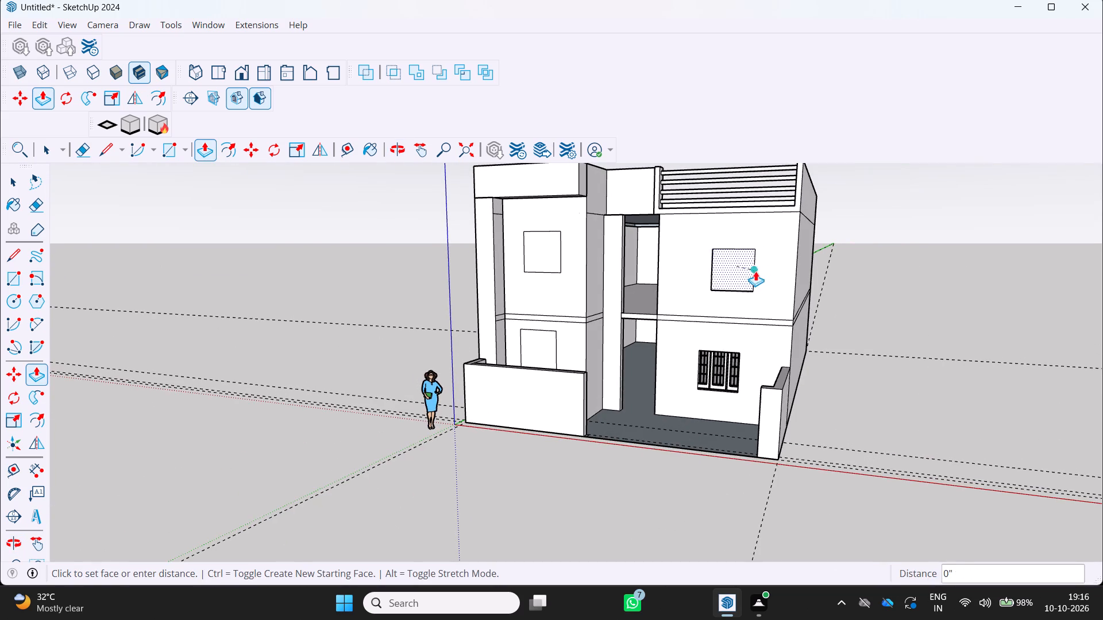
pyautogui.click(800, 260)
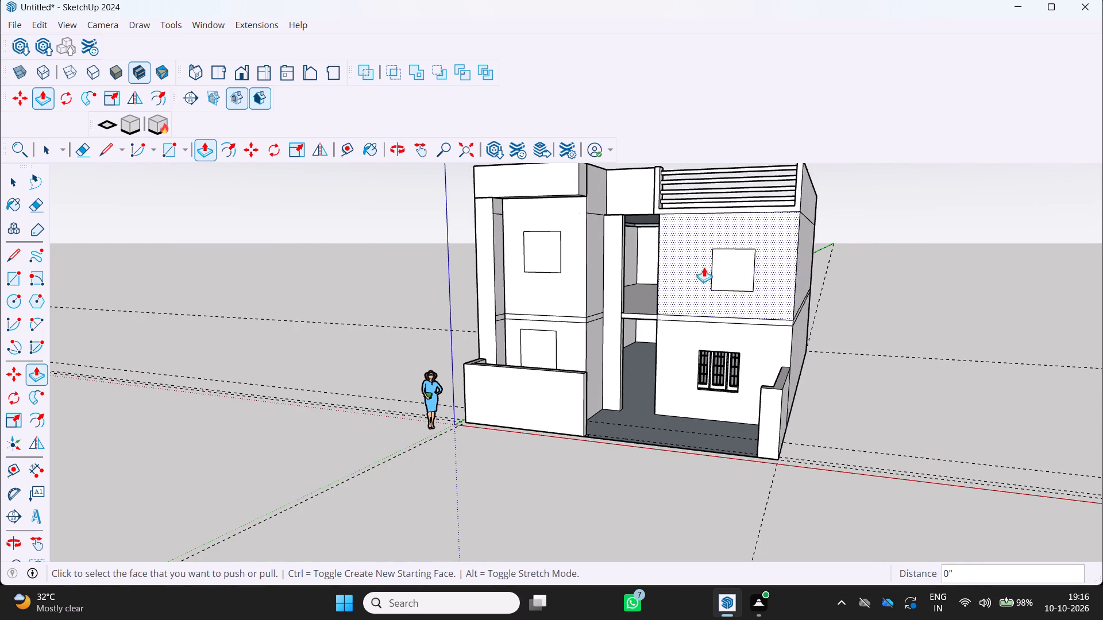
# Push the 4' by 4' square above the grilled window 9" inward to cut an opening through the upper-floor wall.
pyautogui.moveTo(704, 267); pyautogui.dragTo(762, 342, button='middle')
pyautogui.middleClick(762, 342)
pyautogui.click(747, 272)
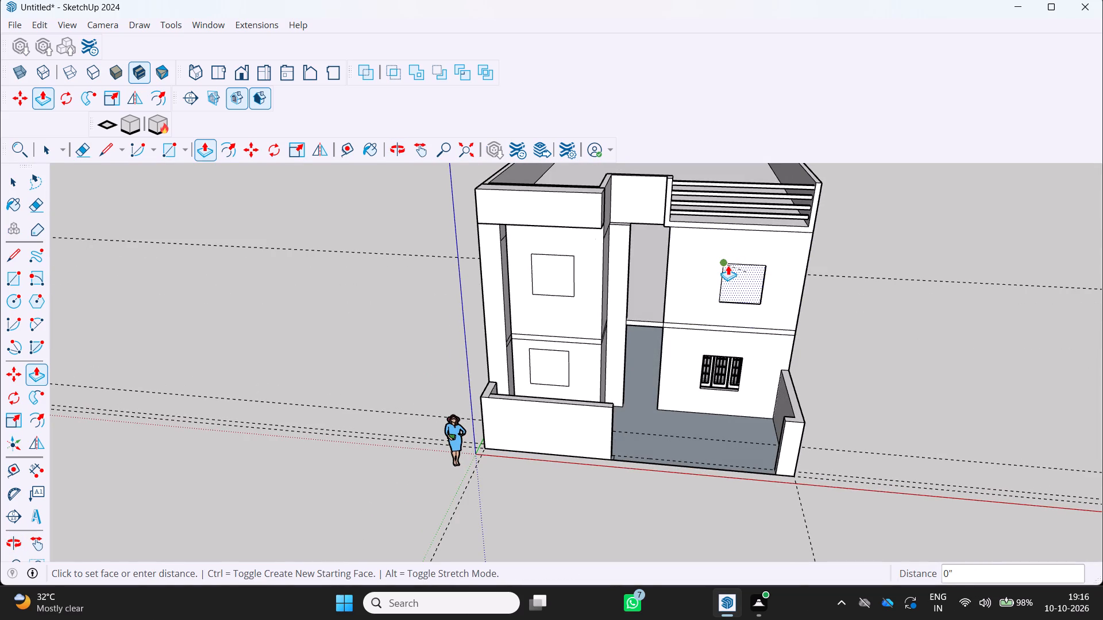
pyautogui.scroll(7, 727, 265)
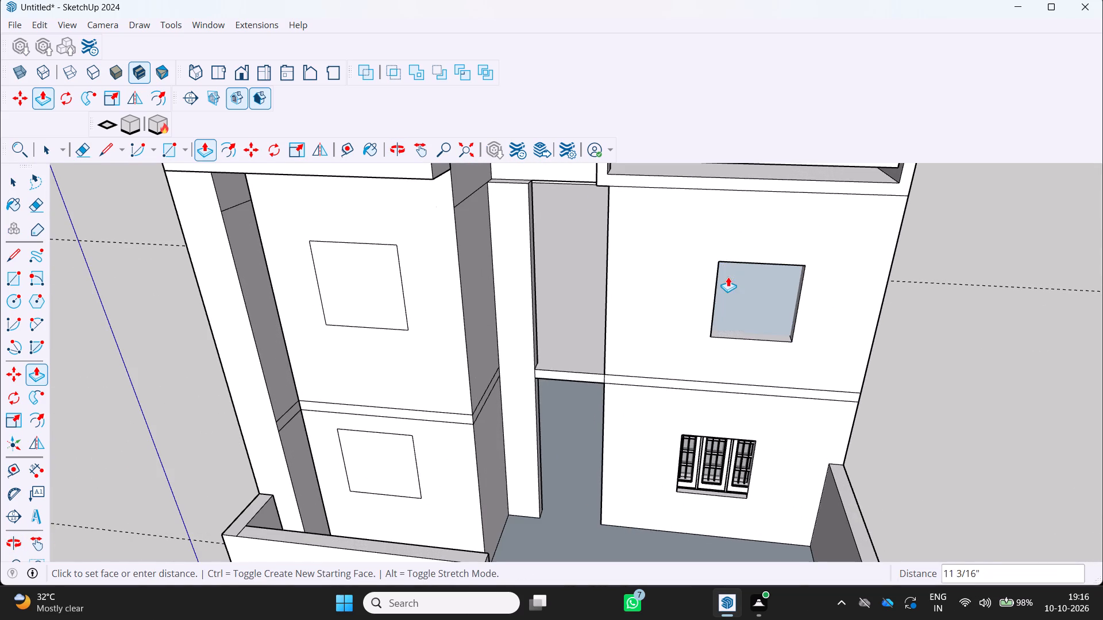
pyautogui.click(754, 297)
# Push the recessed bay's upper-floor square 9" inward to cut a window opening through the wall.
pyautogui.scroll(-5, 711, 299)
pyautogui.moveTo(708, 296); pyautogui.dragTo(706, 238, button='middle')
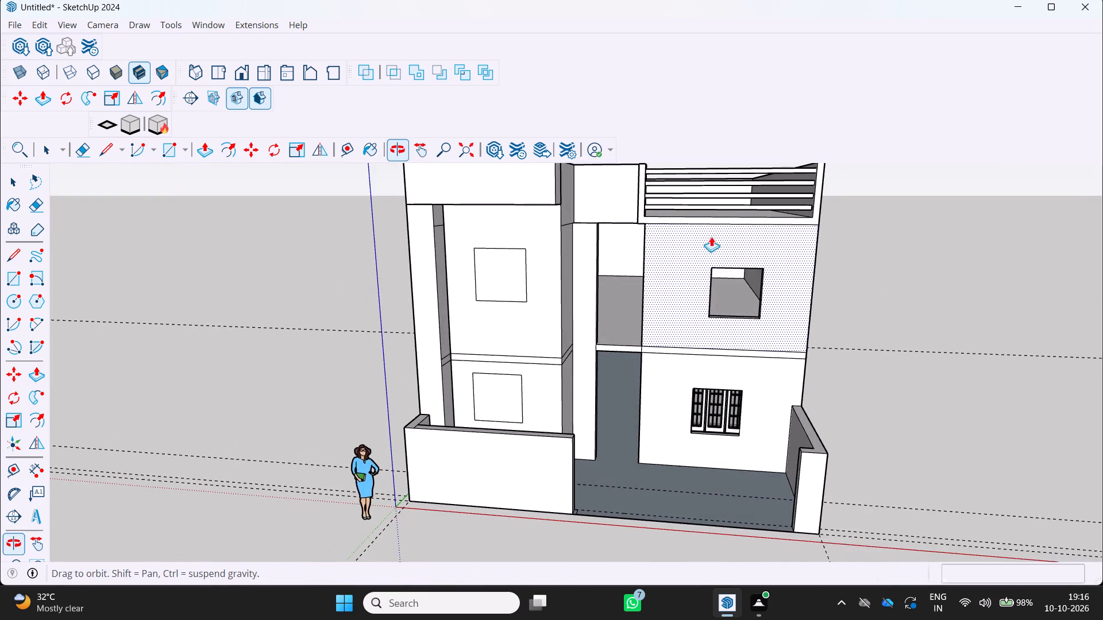
pyautogui.scroll(-1, 743, 354)
pyautogui.moveTo(739, 355); pyautogui.dragTo(789, 315, button='middle')
pyautogui.scroll(-4, 667, 366)
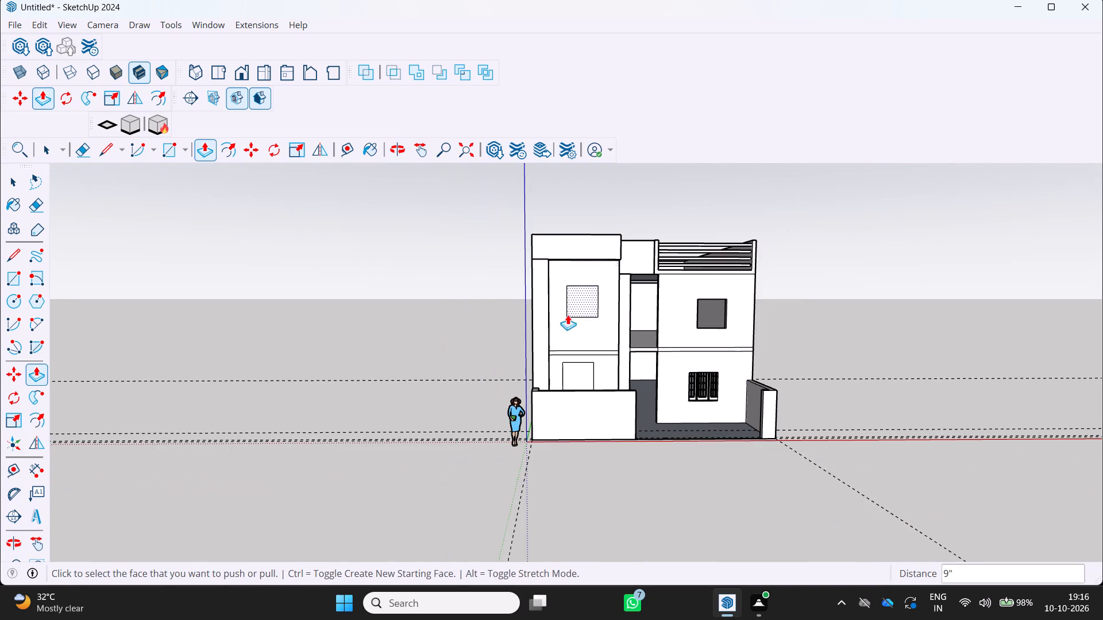
pyautogui.scroll(7, 562, 311)
pyautogui.scroll(2, 620, 282)
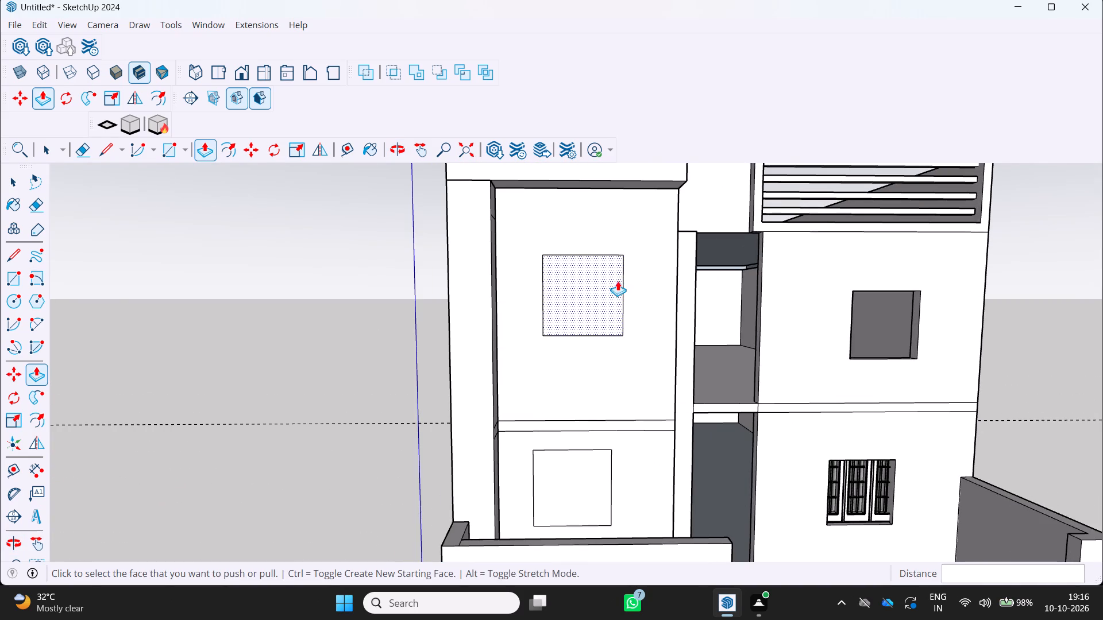
pyautogui.press('p')
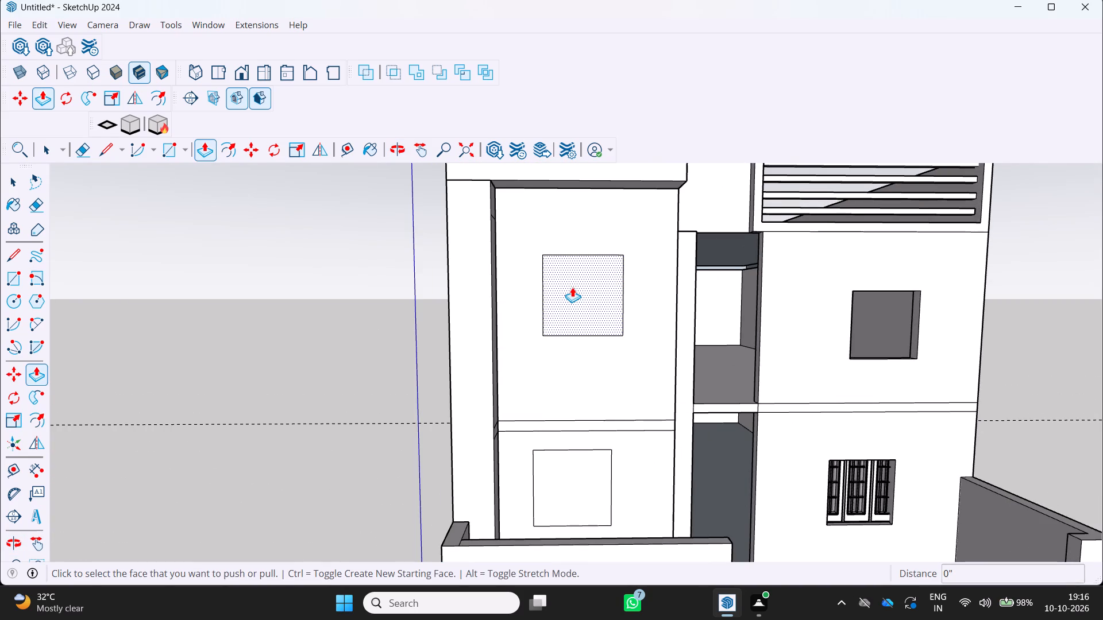
pyautogui.press('p')
pyautogui.click(574, 289)
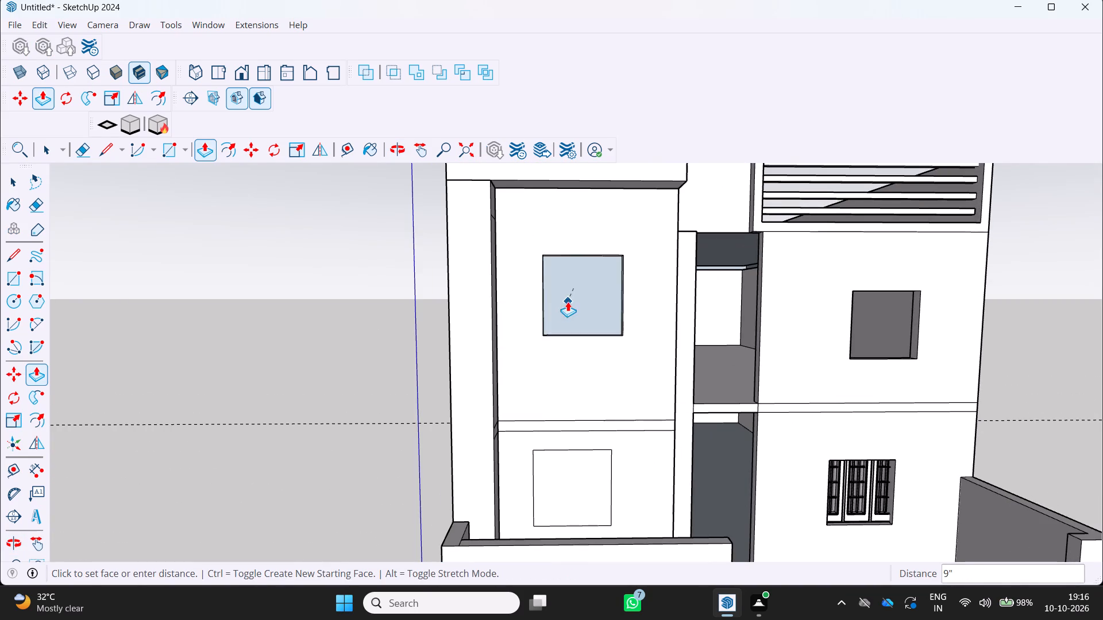
pyautogui.scroll(-18, 550, 309)
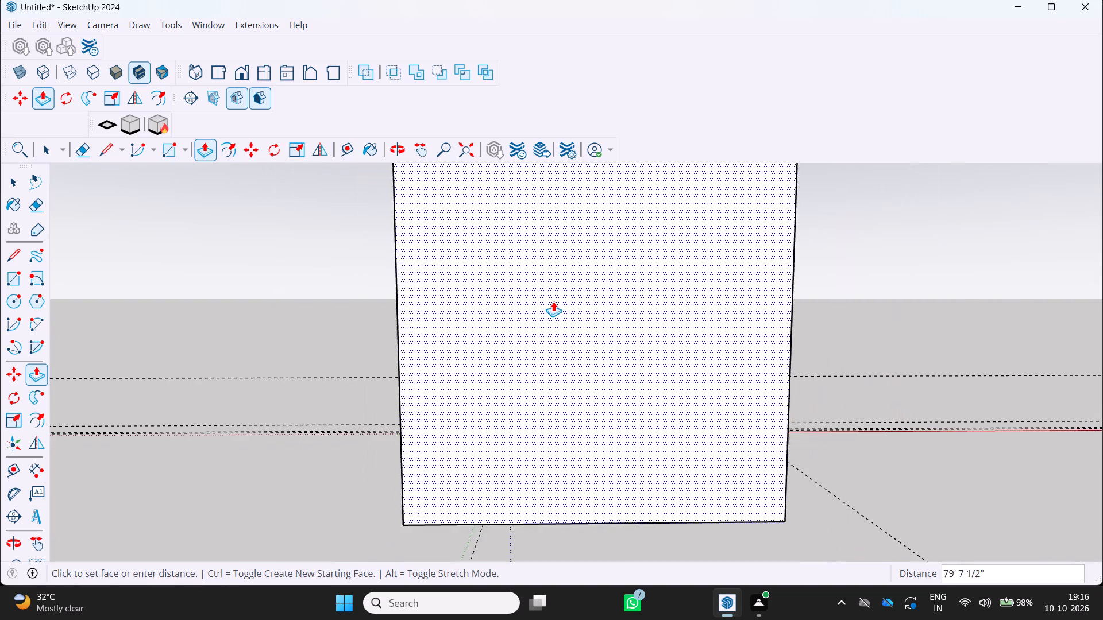
pyautogui.scroll(-8, 555, 301)
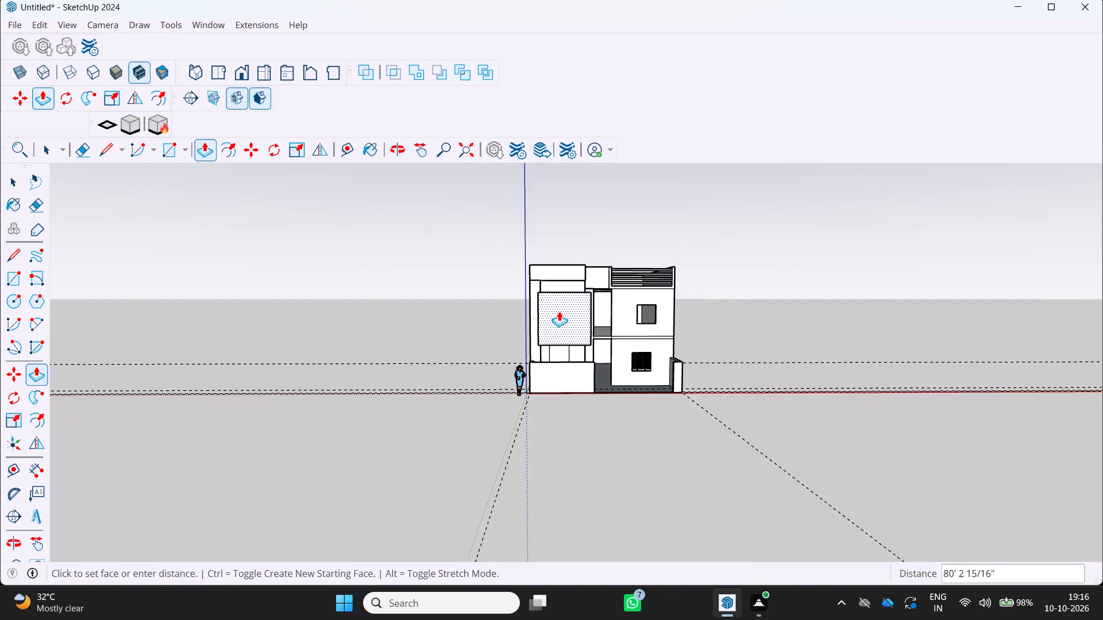
pyautogui.scroll(-4, 578, 293)
pyautogui.moveTo(578, 309); pyautogui.dragTo(585, 312, button='middle')
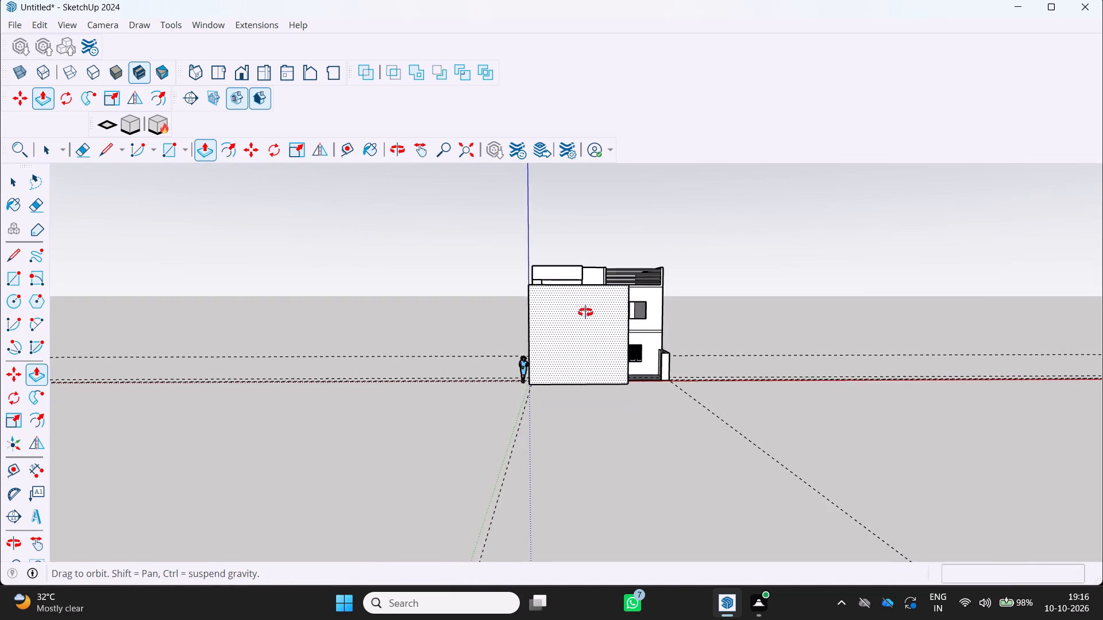
pyautogui.moveTo(585, 312); pyautogui.dragTo(608, 354, button='middle')
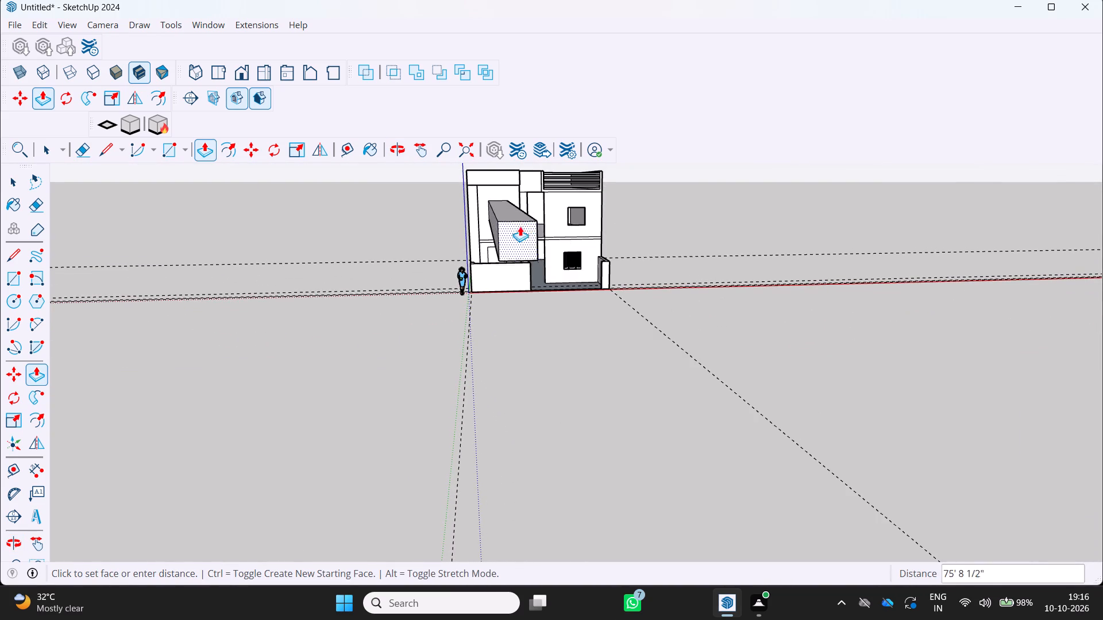
pyautogui.moveTo(517, 226); pyautogui.dragTo(453, 166, button='middle')
pyautogui.scroll(6, 553, 235)
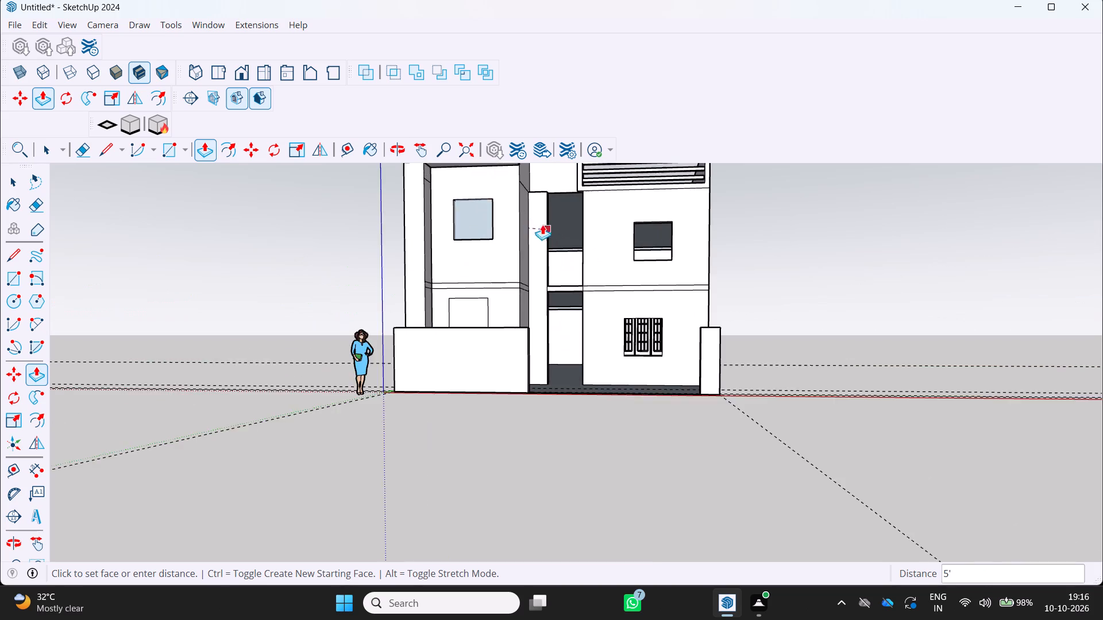
pyautogui.scroll(3, 524, 216)
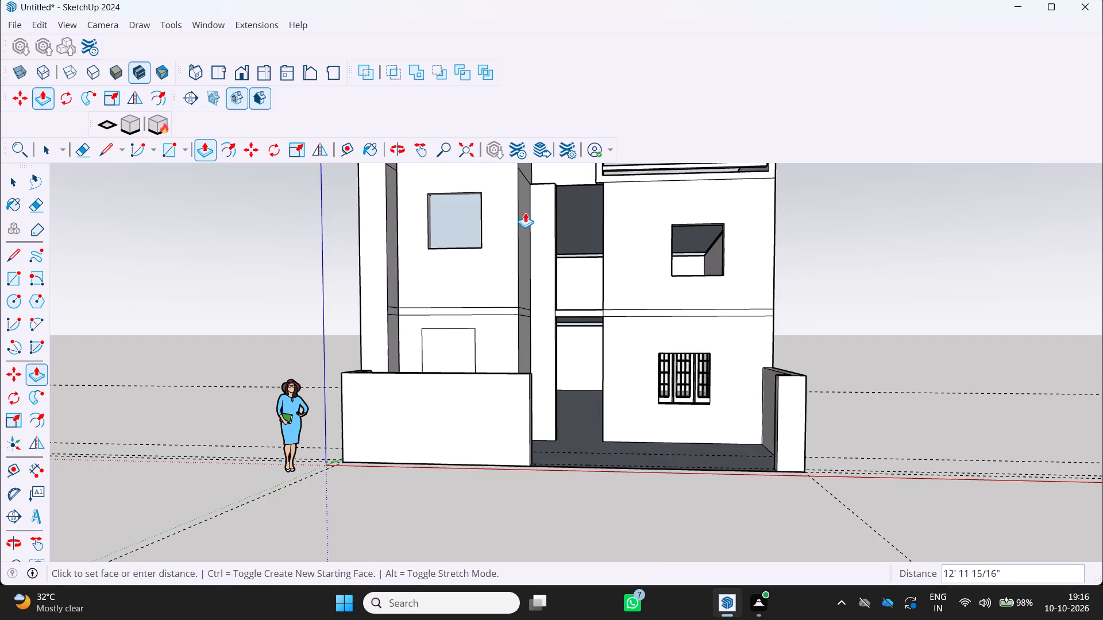
pyautogui.click(465, 214)
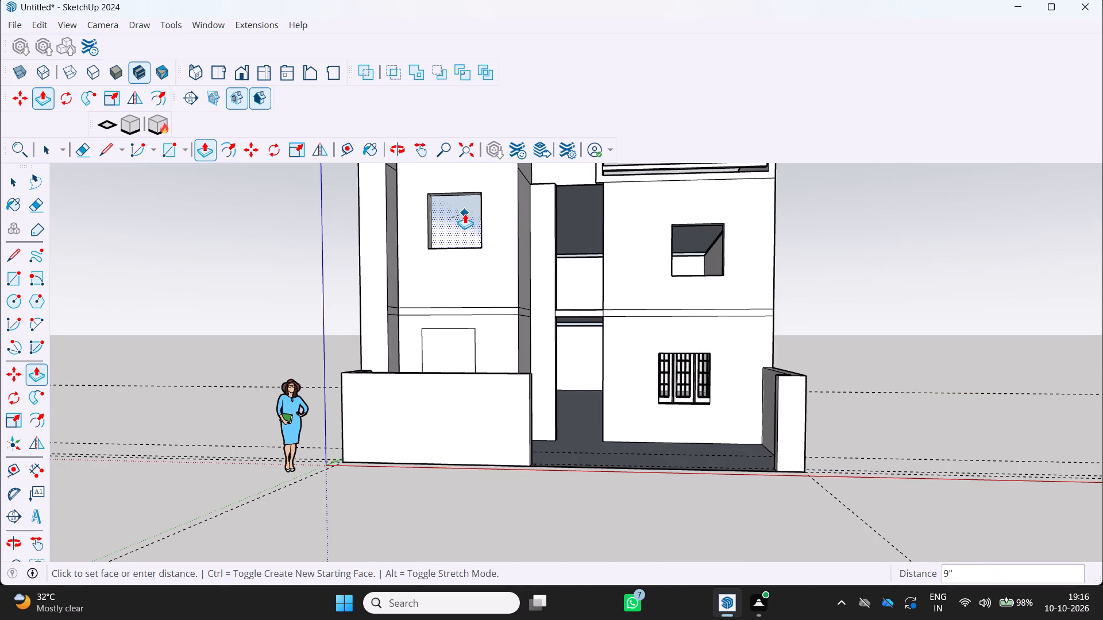
# Push the recessed bay's ground-floor square 9" inward to cut a window opening behind the front boundary wall.
pyautogui.scroll(-2, 458, 212)
pyautogui.moveTo(458, 213); pyautogui.dragTo(511, 286, button='middle')
pyautogui.scroll(-4, 511, 286)
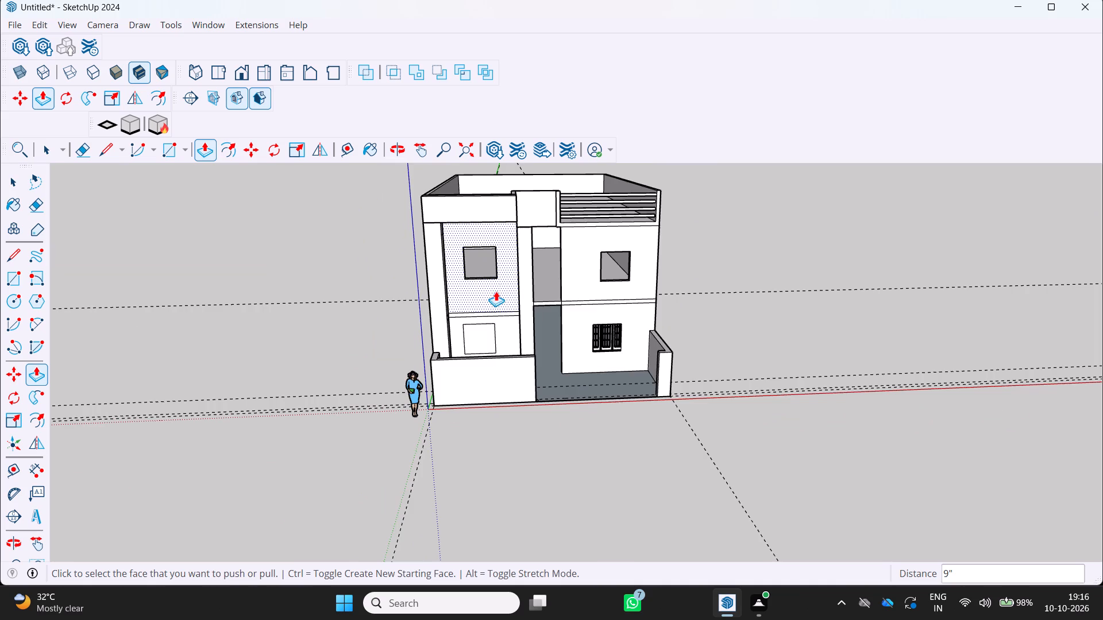
pyautogui.scroll(-1, 491, 298)
pyautogui.moveTo(489, 297); pyautogui.dragTo(484, 249, button='middle')
pyautogui.middleClick(484, 249)
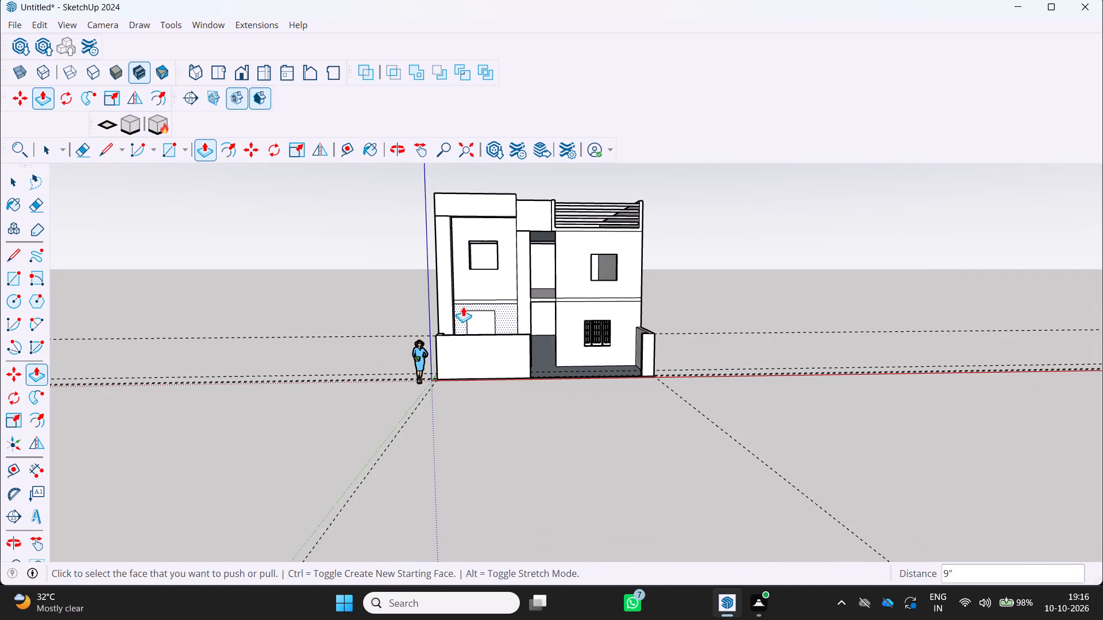
pyautogui.scroll(2, 480, 322)
pyautogui.click(476, 320)
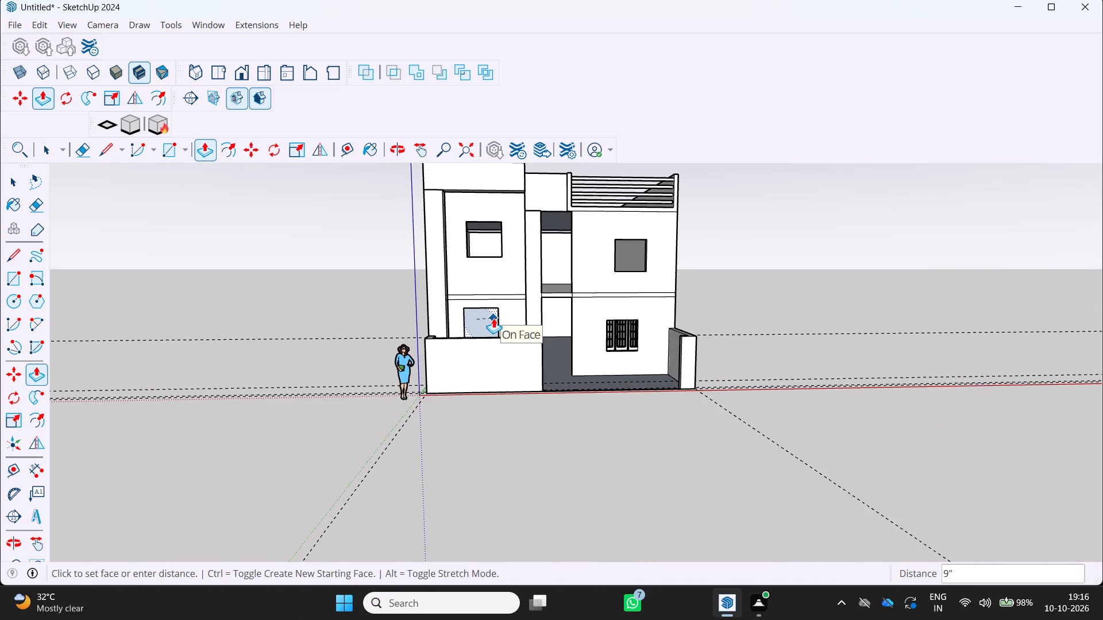
pyautogui.click(495, 319)
# Copy the ground-floor grilled window about 10' 1" up into the upper-floor opening directly above it, using its lower corner as the base point.
pyautogui.scroll(-5, 464, 321)
pyautogui.moveTo(486, 292); pyautogui.dragTo(510, 323, button='middle')
pyautogui.scroll(-3, 509, 323)
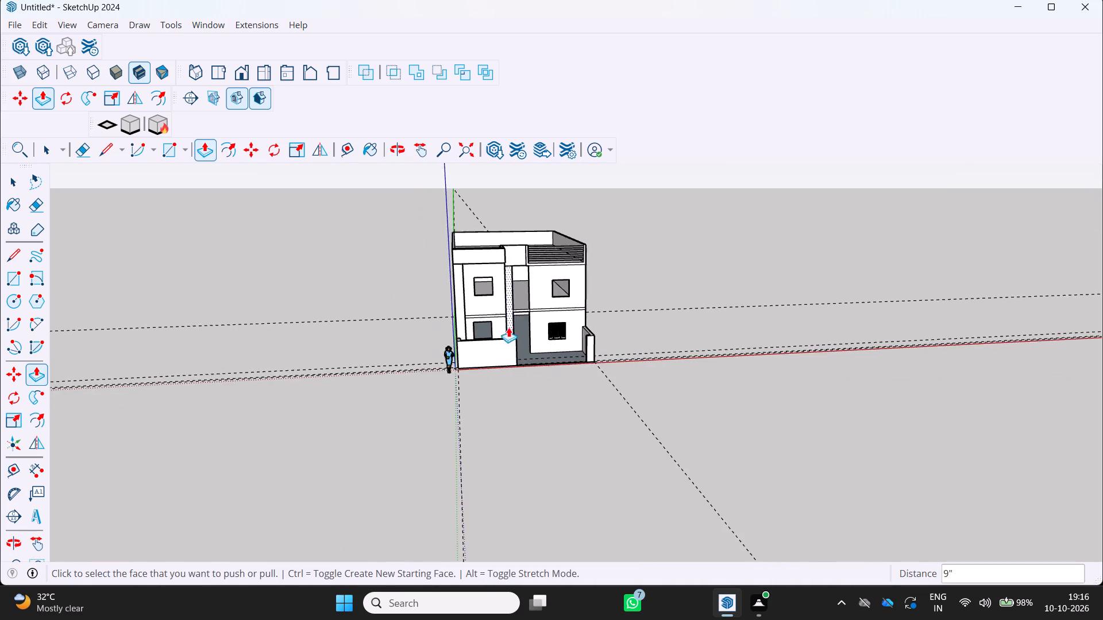
pyautogui.scroll(4, 539, 379)
pyautogui.scroll(2, 607, 371)
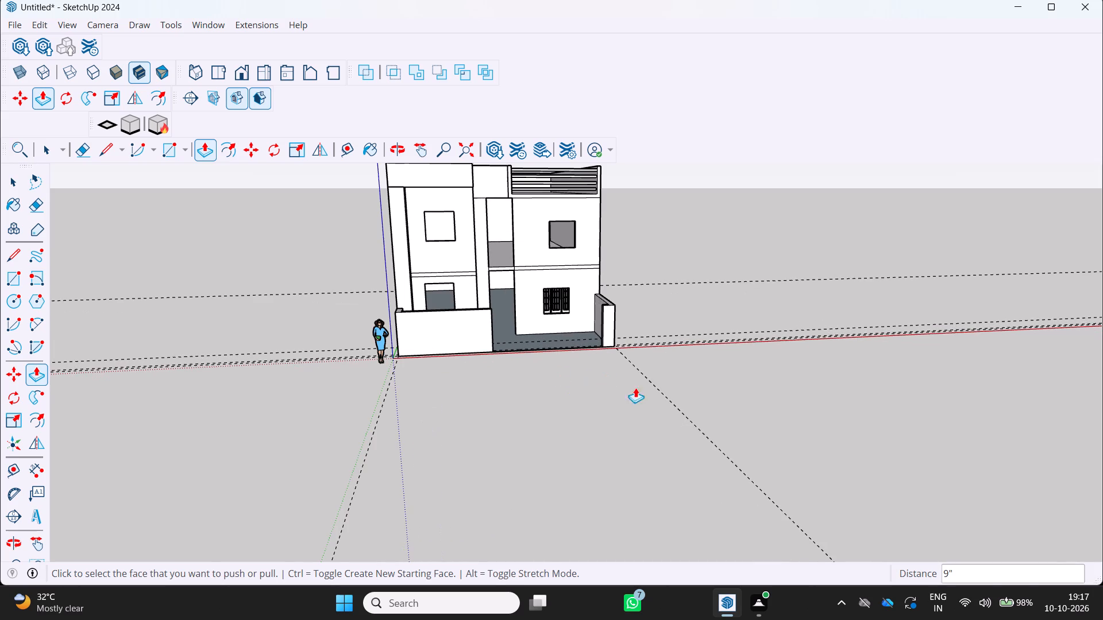
pyautogui.press('space')
pyautogui.scroll(6, 507, 299)
pyautogui.click(543, 289)
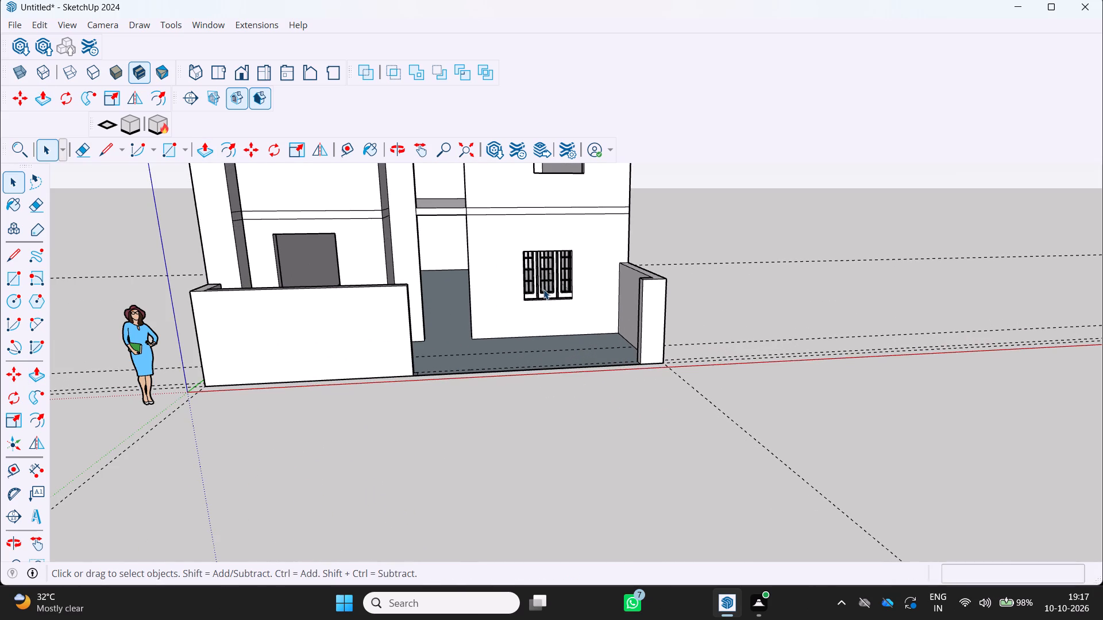
pyautogui.press('m')
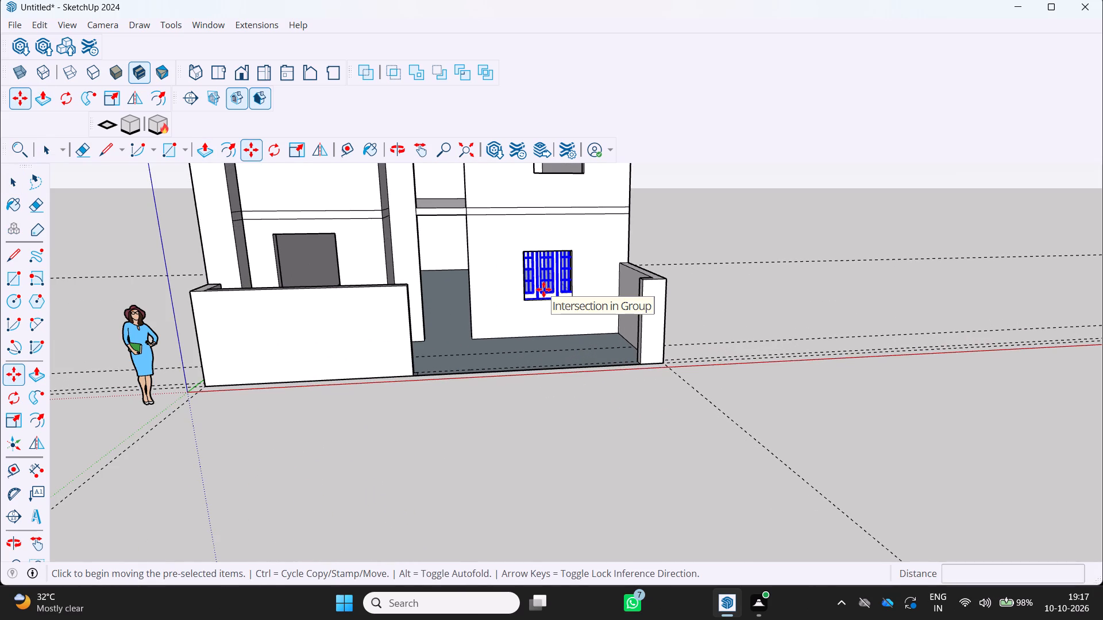
pyautogui.scroll(13, 535, 288)
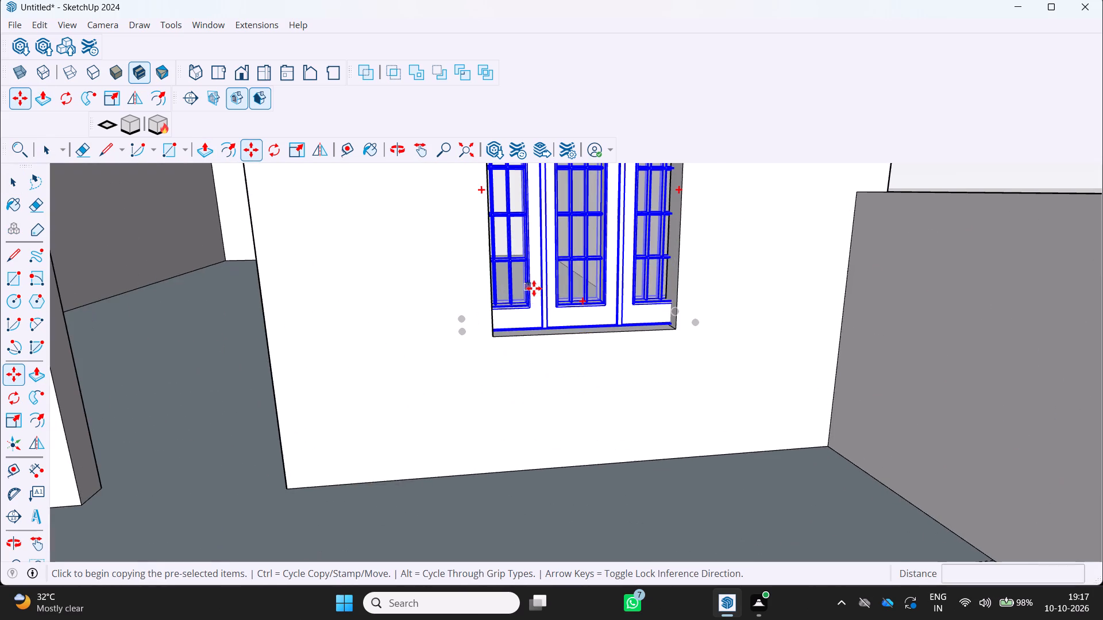
pyautogui.scroll(13, 515, 326)
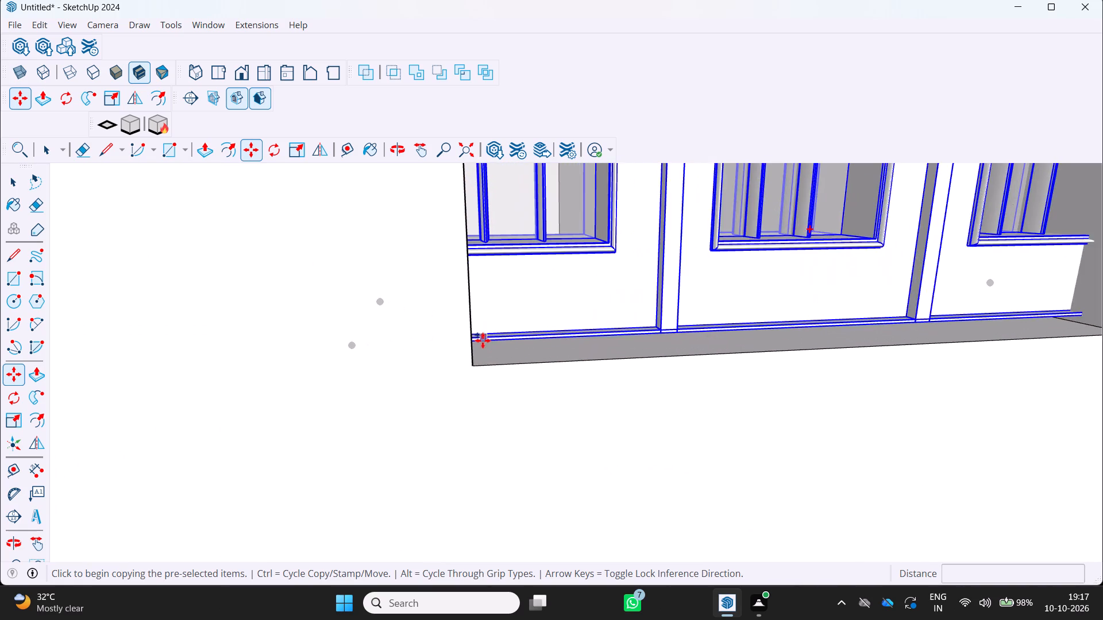
pyautogui.scroll(6, 482, 340)
pyautogui.moveTo(481, 340); pyautogui.dragTo(427, 347, button='middle')
pyautogui.middleClick(427, 347)
pyautogui.click(452, 335)
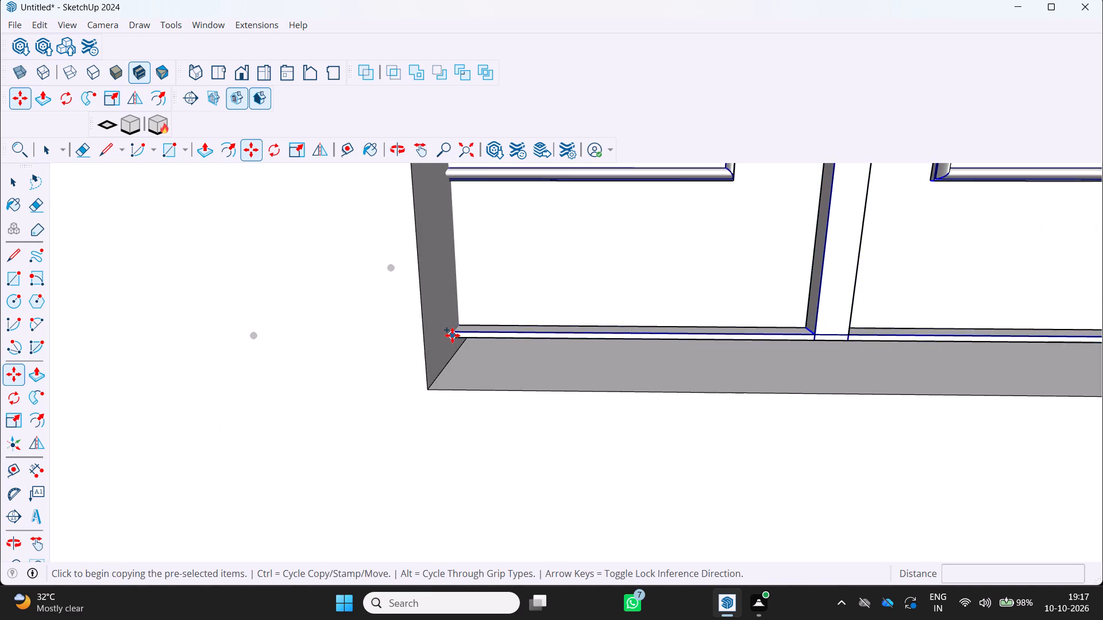
pyautogui.scroll(-5, 473, 312)
pyautogui.scroll(-16, 486, 257)
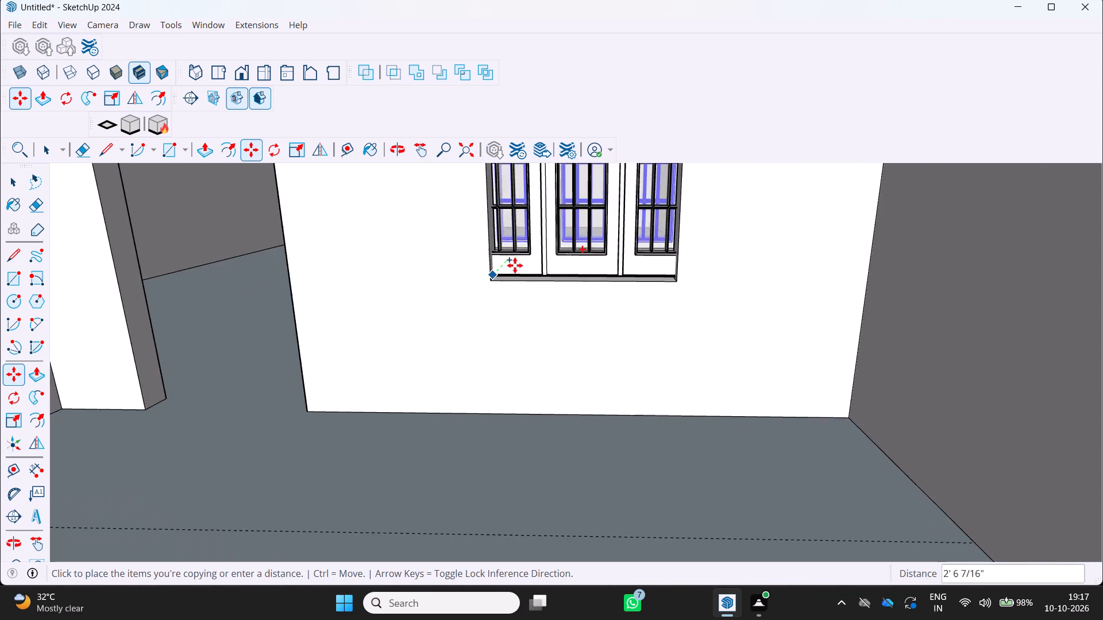
pyautogui.scroll(-11, 515, 265)
pyautogui.moveTo(517, 267); pyautogui.dragTo(633, 421, button='middle')
pyautogui.scroll(-4, 620, 391)
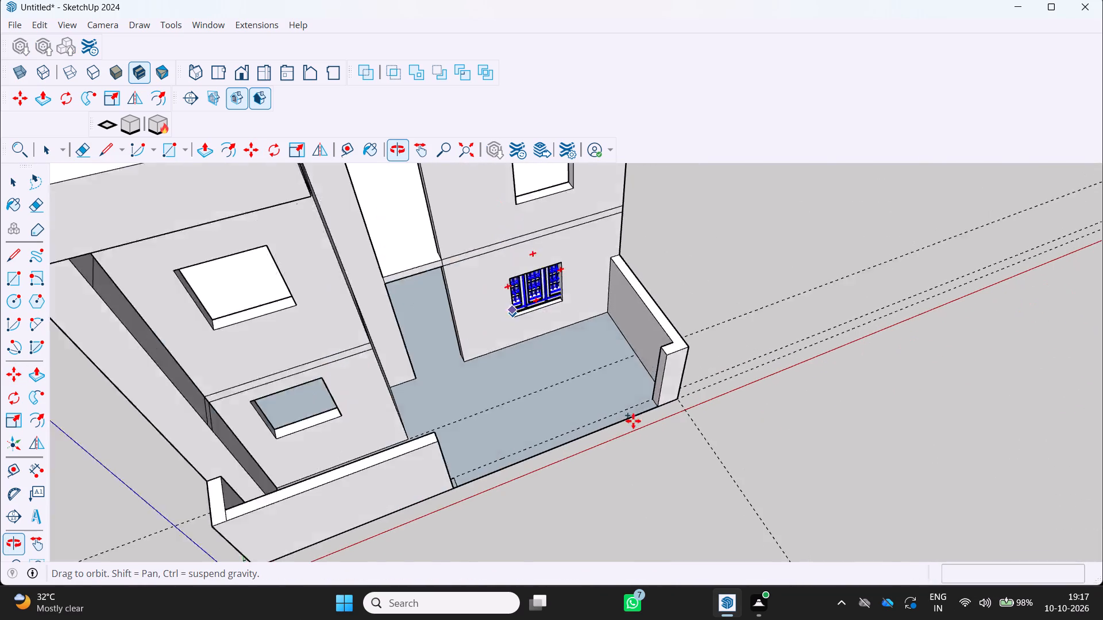
pyautogui.moveTo(633, 421); pyautogui.dragTo(634, 420, button='middle')
pyautogui.scroll(-2, 633, 421)
pyautogui.moveTo(557, 243); pyautogui.dragTo(450, 301, button='middle')
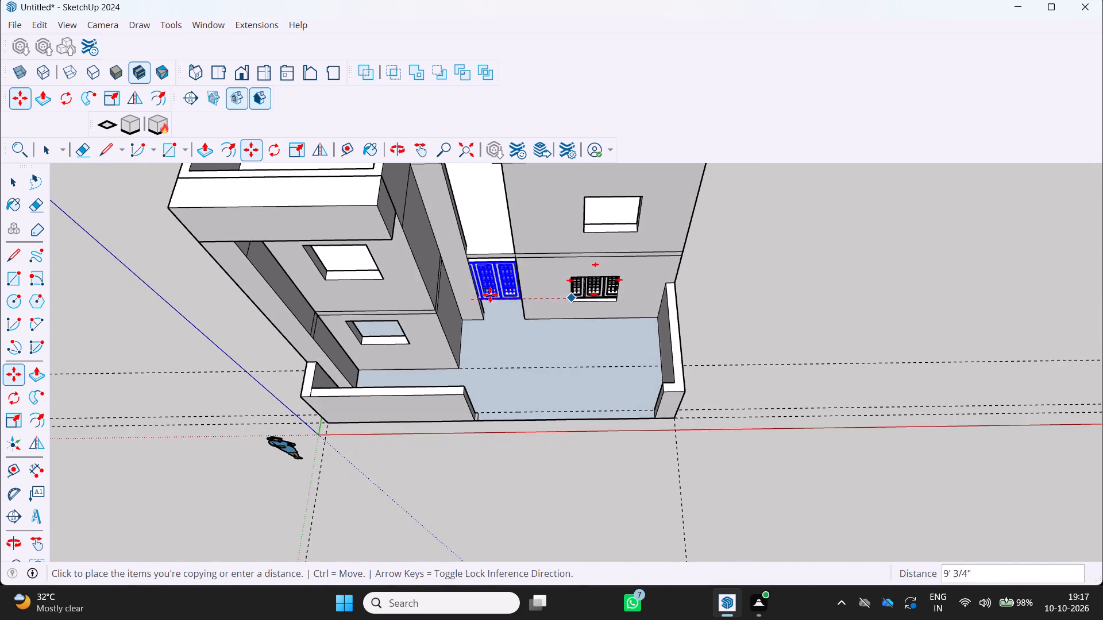
pyautogui.scroll(3, 576, 257)
pyautogui.moveTo(585, 247); pyautogui.dragTo(557, 207, button='middle')
pyautogui.scroll(-4, 557, 207)
pyautogui.middleClick(557, 207)
pyautogui.scroll(3, 579, 212)
pyautogui.middleClick(579, 212)
pyautogui.scroll(14, 583, 211)
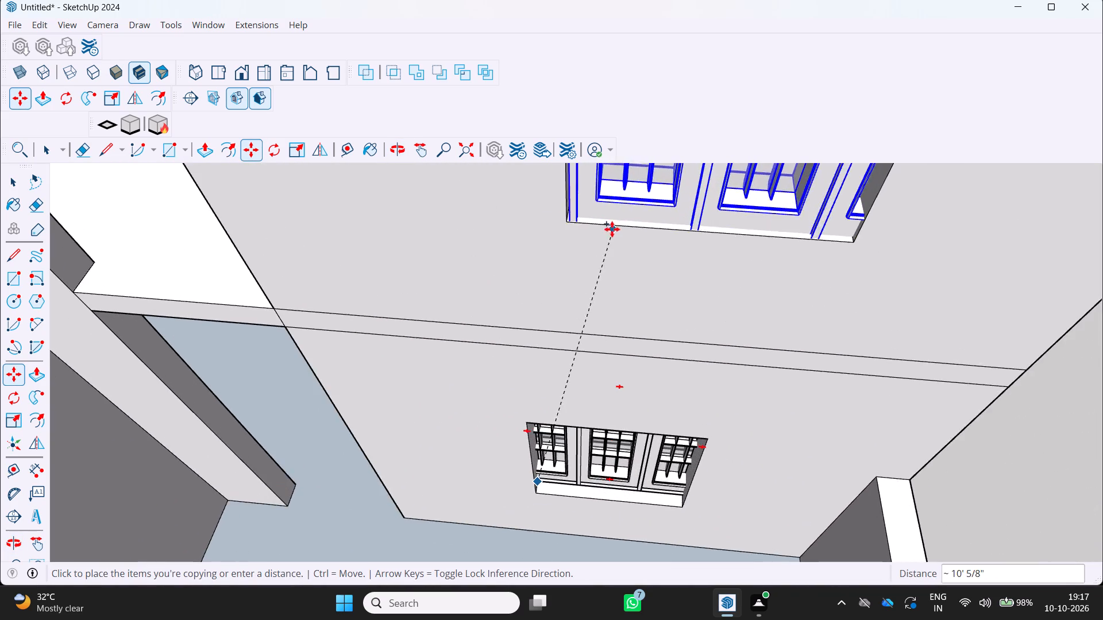
pyautogui.scroll(1, 607, 224)
pyautogui.moveTo(604, 223); pyautogui.dragTo(564, 262, button='middle')
pyautogui.scroll(-5, 565, 261)
pyautogui.scroll(1, 580, 253)
pyautogui.moveTo(580, 253); pyautogui.dragTo(566, 203, button='middle')
pyautogui.middleClick(566, 203)
pyautogui.scroll(3, 589, 206)
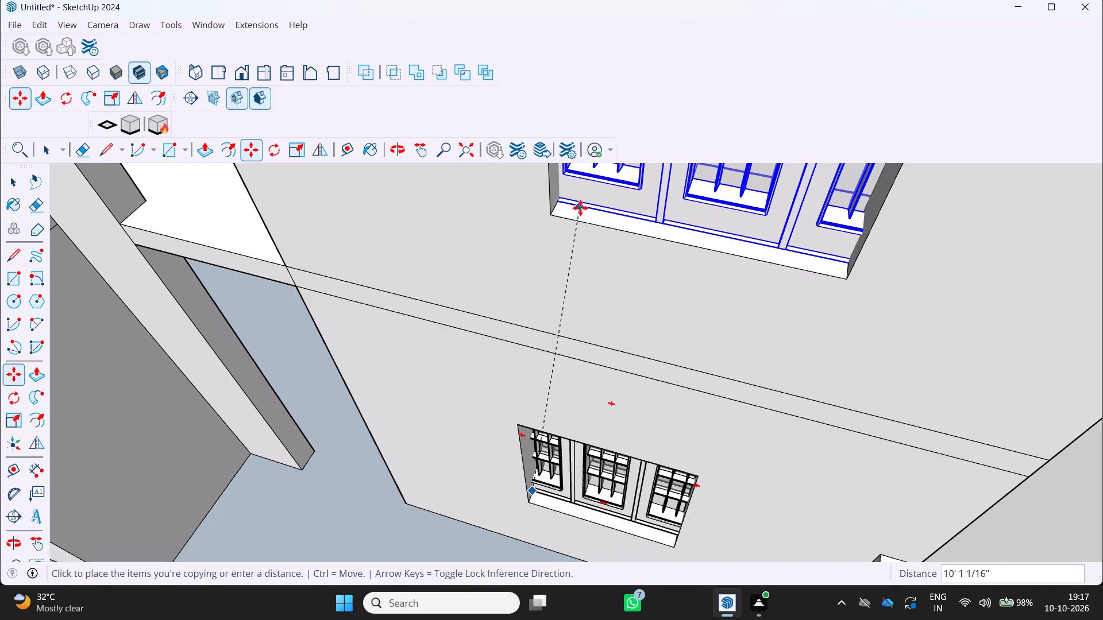
pyautogui.click(580, 208)
pyautogui.scroll(-8, 583, 220)
pyautogui.moveTo(579, 222); pyautogui.dragTo(608, 239, button='middle')
pyautogui.scroll(-6, 597, 233)
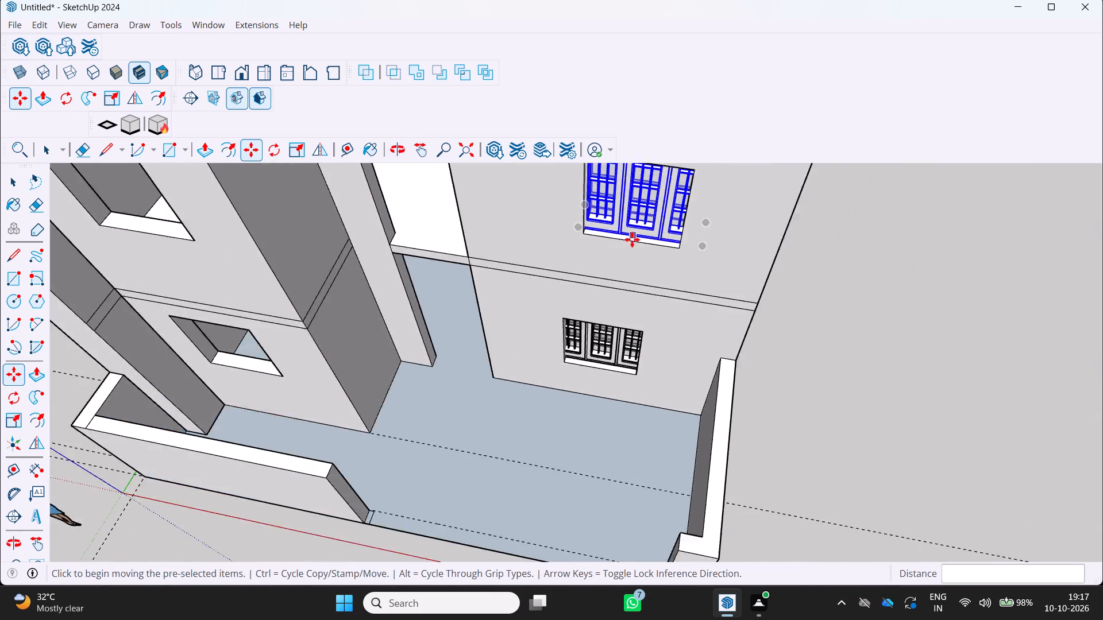
pyautogui.scroll(-5, 632, 239)
pyautogui.moveTo(618, 231); pyautogui.dragTo(676, 129, button='middle')
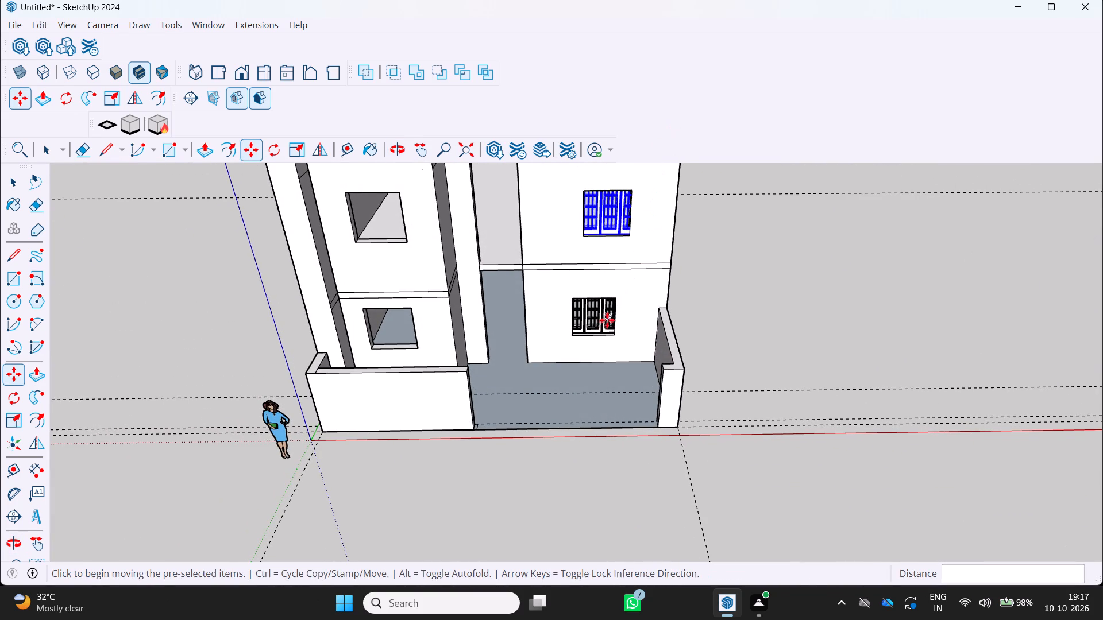
pyautogui.press('space')
# Copy the upper-floor grilled window about 16' 9 1/2" across into the recessed bay's upper-floor opening.
pyautogui.scroll(3, 552, 268)
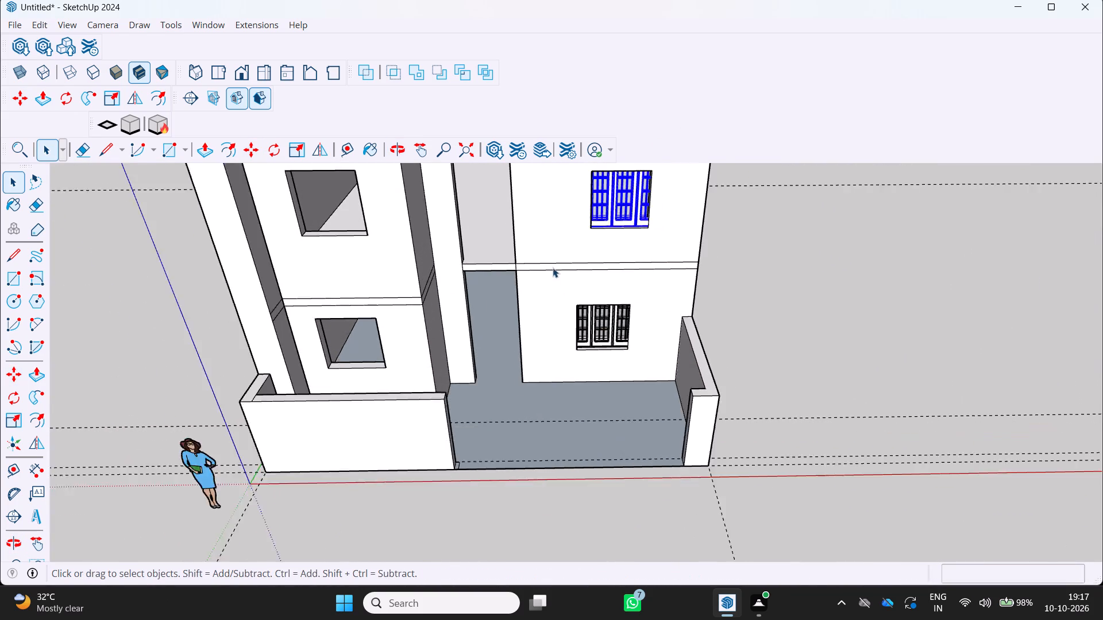
pyautogui.scroll(3, 553, 268)
pyautogui.scroll(-5, 600, 250)
pyautogui.moveTo(600, 249); pyautogui.dragTo(691, 184, button='middle')
pyautogui.scroll(-4, 692, 183)
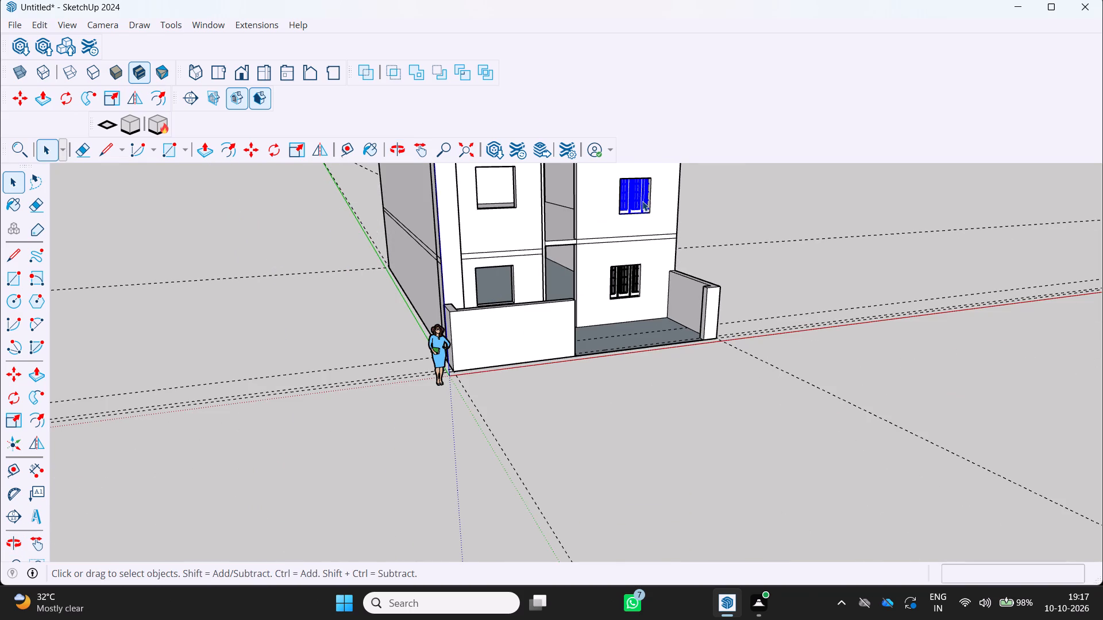
pyautogui.scroll(3, 630, 211)
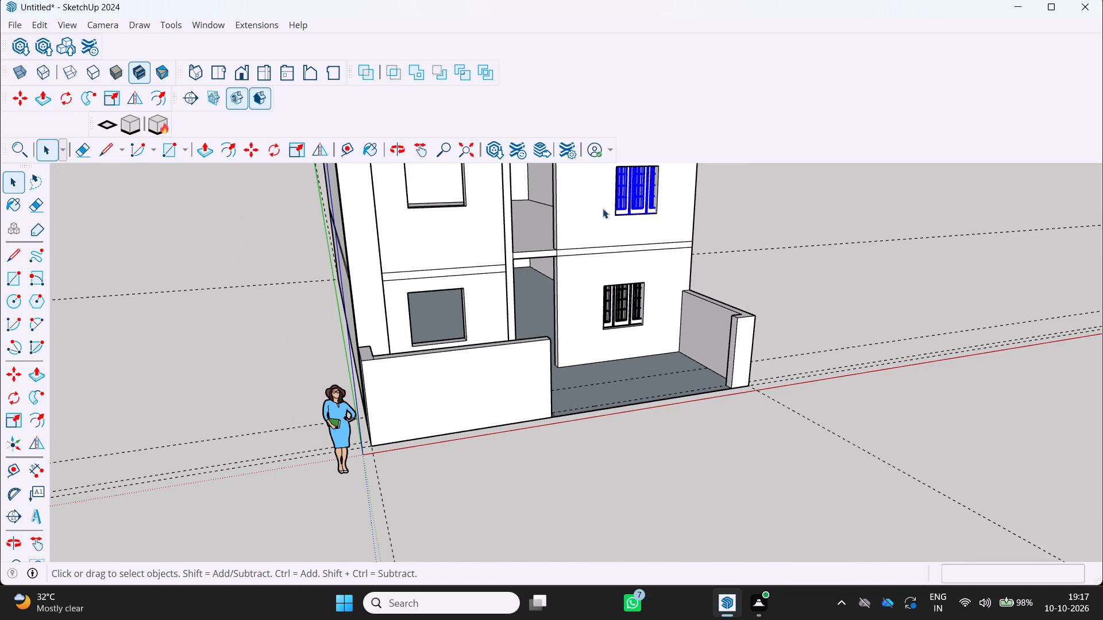
pyautogui.click(622, 207)
pyautogui.press('m')
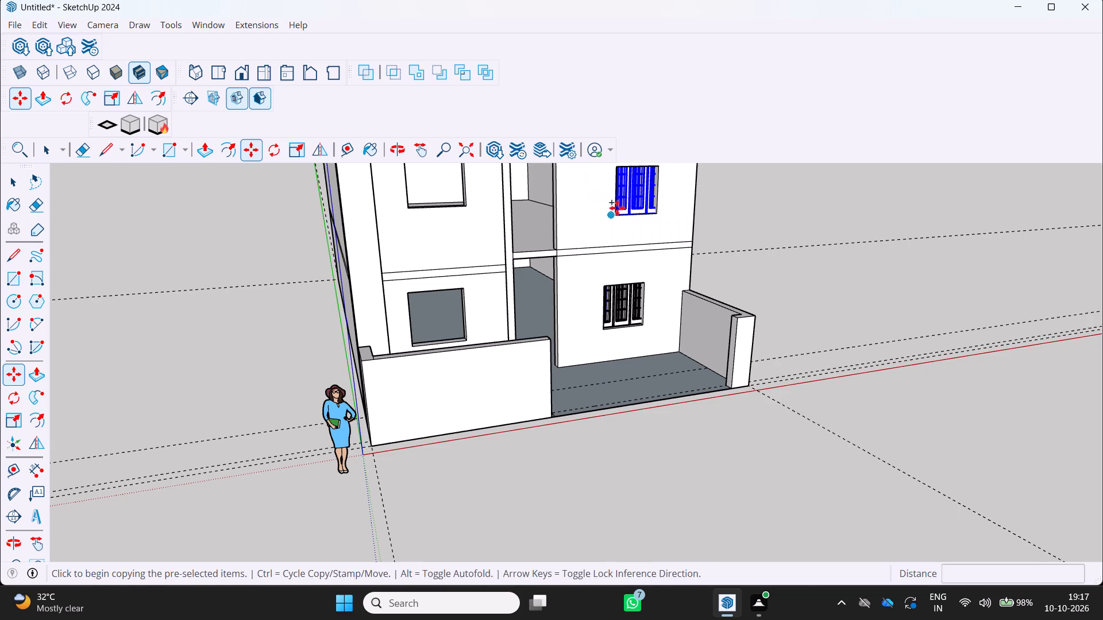
pyautogui.click(622, 209)
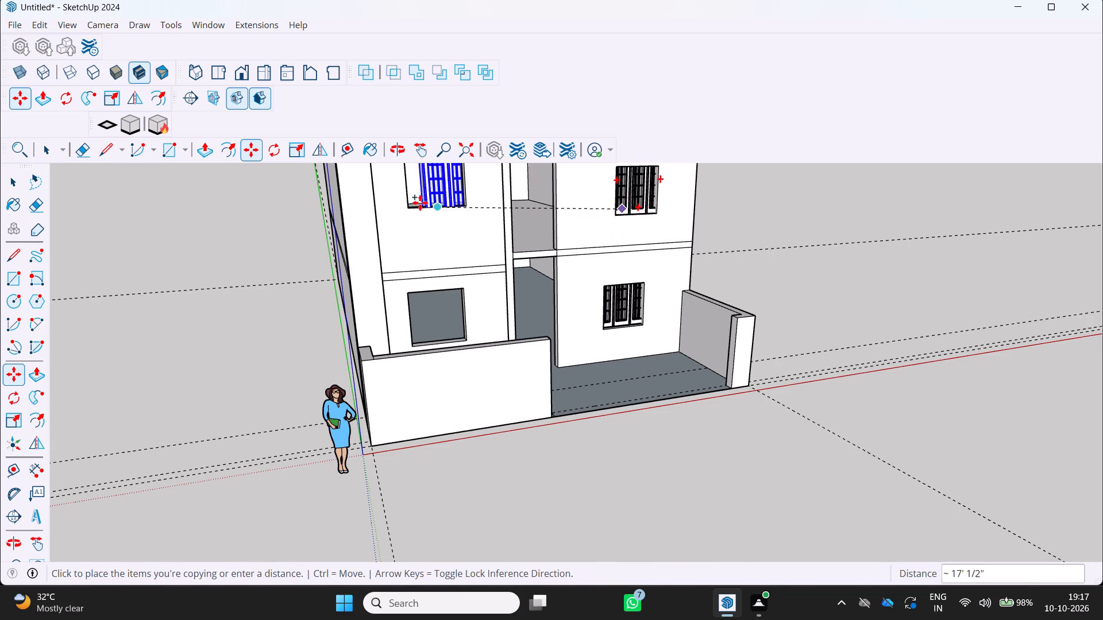
pyautogui.moveTo(408, 203); pyautogui.dragTo(442, 219, button='middle')
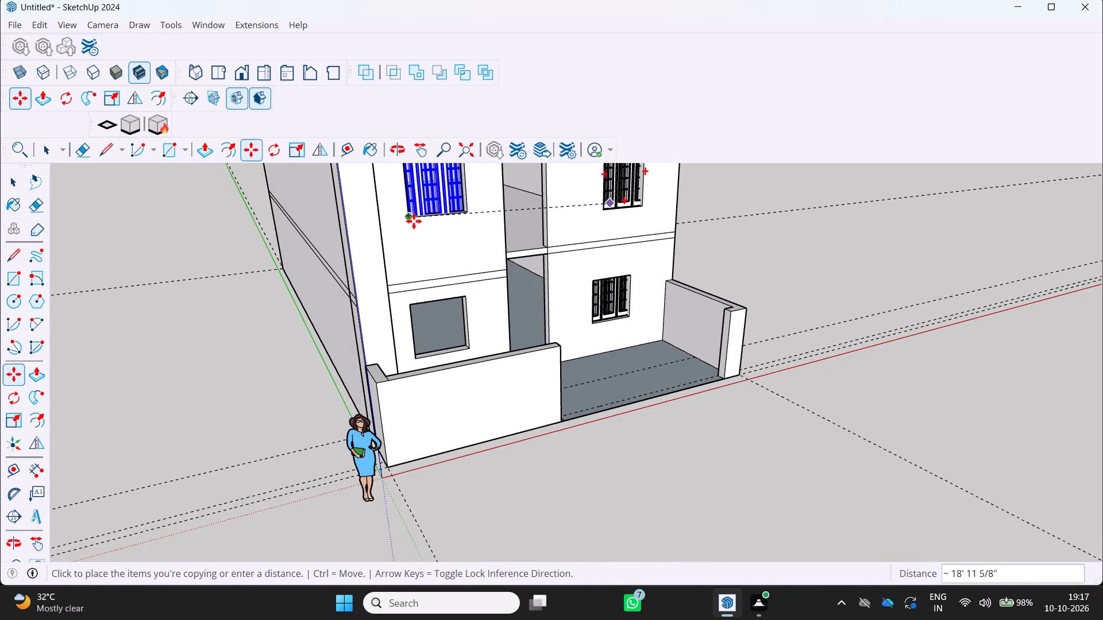
pyautogui.click(414, 223)
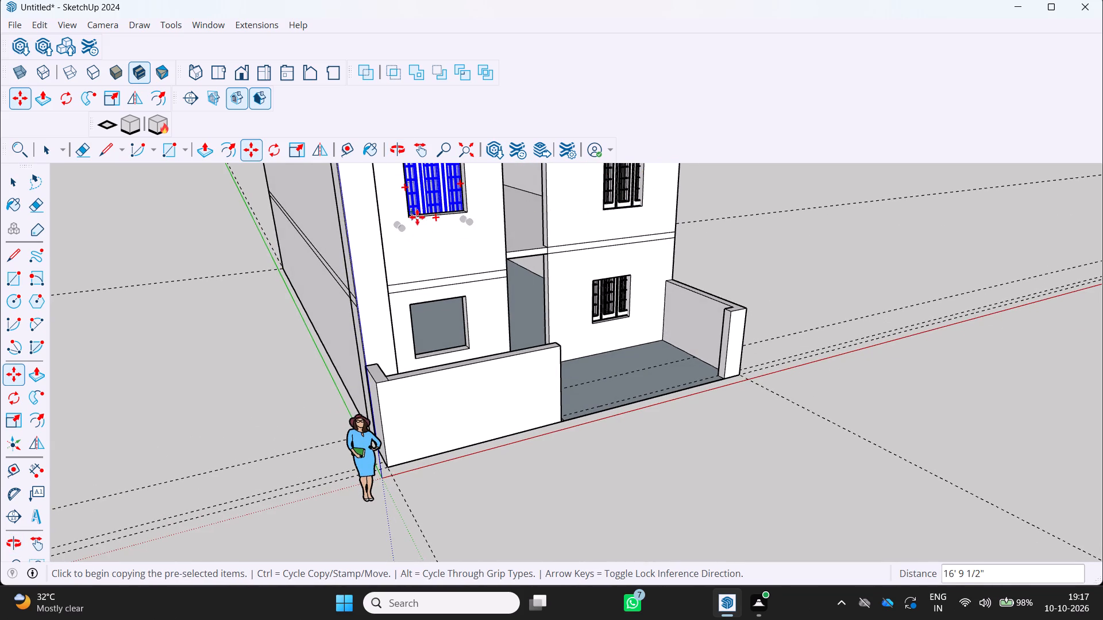
# Copy the recessed bay's upper-floor grilled window about 10' 10" down into the ground-floor opening behind the boundary wall, then clear the selection.
pyautogui.click(417, 212)
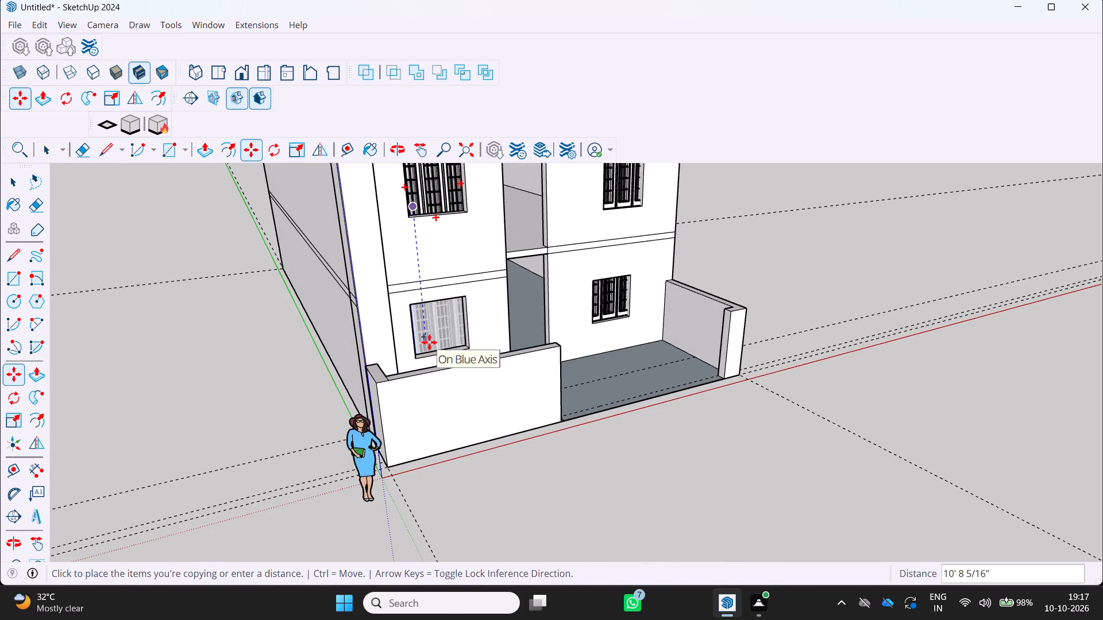
pyautogui.moveTo(425, 342); pyautogui.dragTo(373, 307, button='middle')
pyautogui.scroll(4, 400, 313)
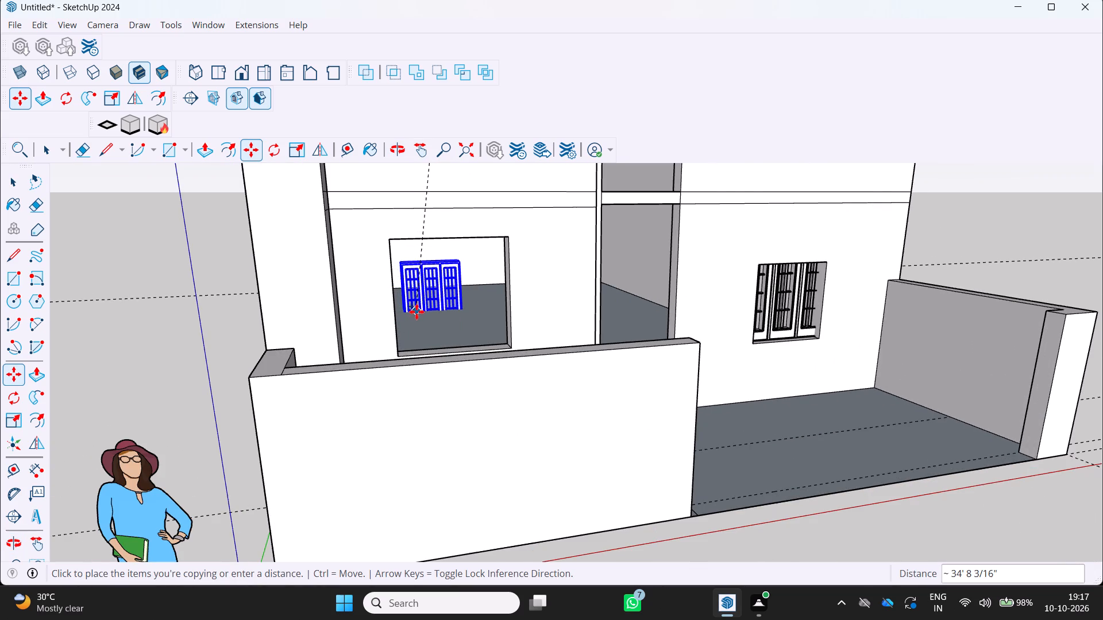
pyautogui.scroll(2, 413, 311)
pyautogui.scroll(-2, 475, 385)
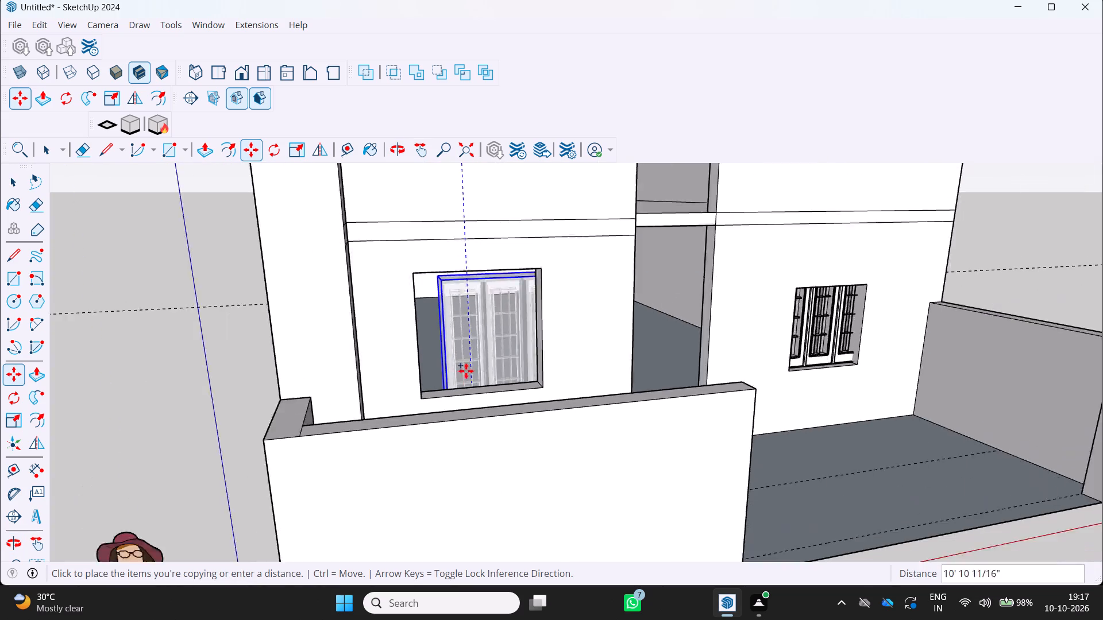
pyautogui.scroll(-6, 466, 371)
pyautogui.scroll(2, 461, 369)
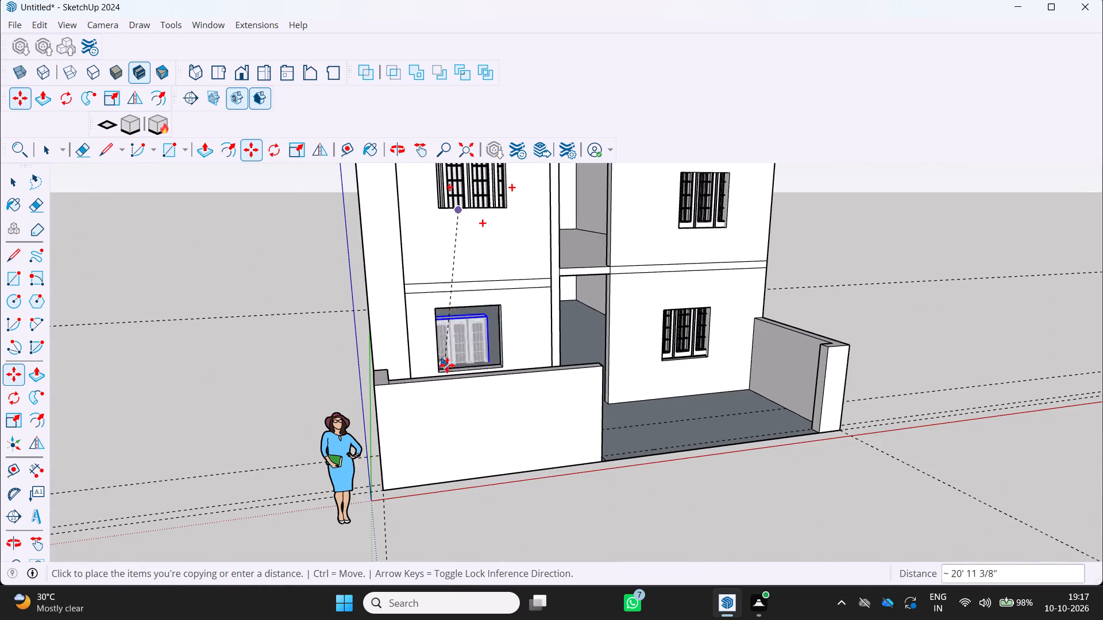
pyautogui.scroll(4, 454, 376)
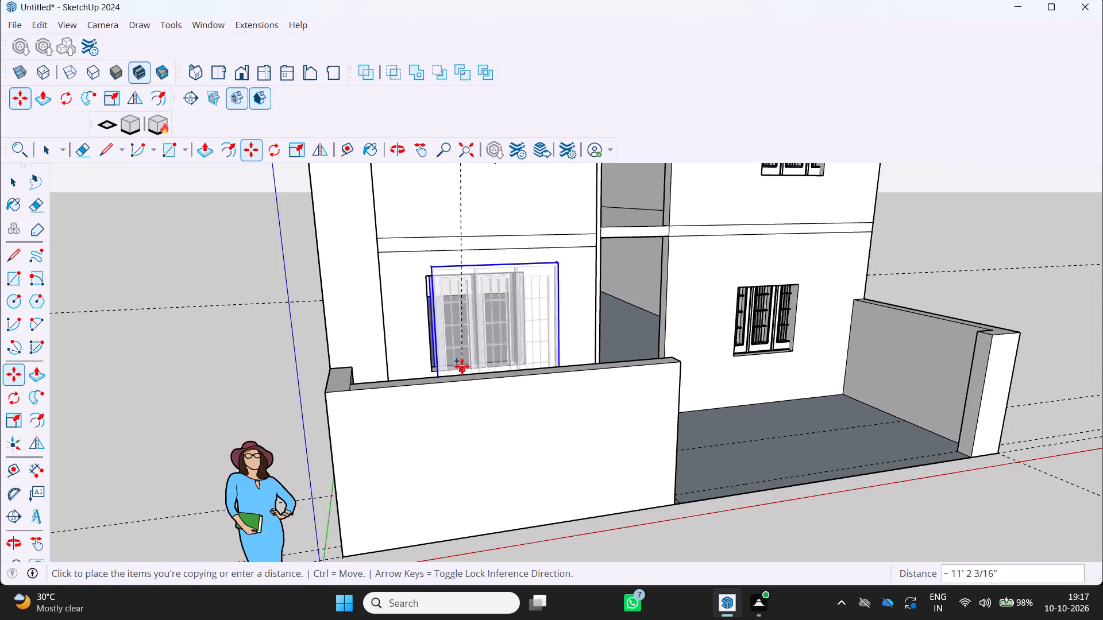
pyautogui.scroll(3, 457, 362)
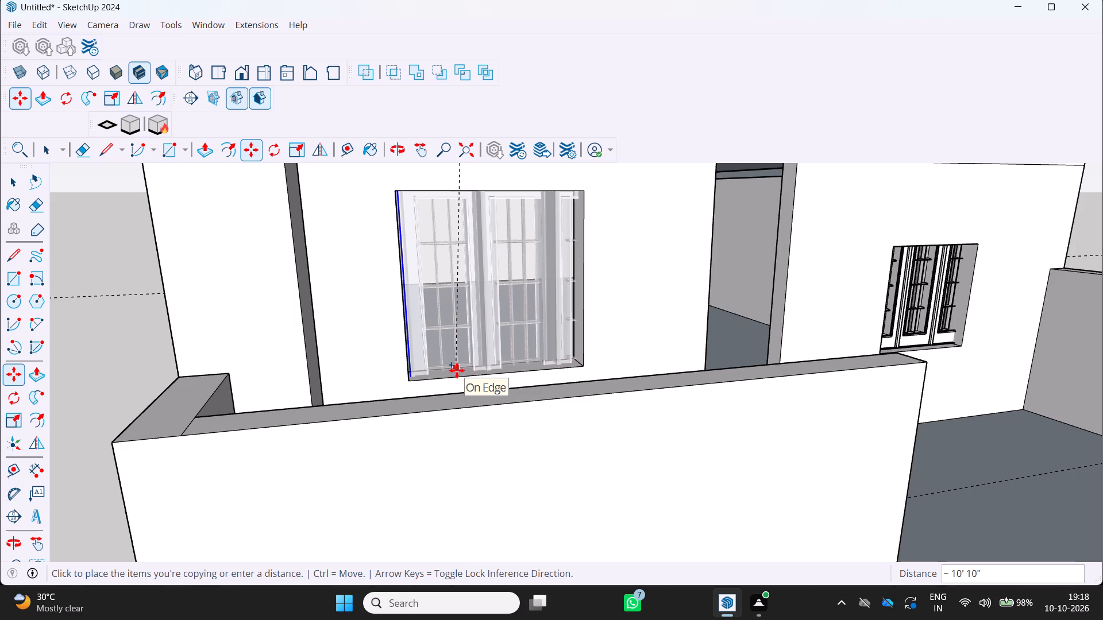
pyautogui.click(457, 370)
pyautogui.press('v')
pyautogui.press('space')
pyautogui.scroll(-10, 616, 401)
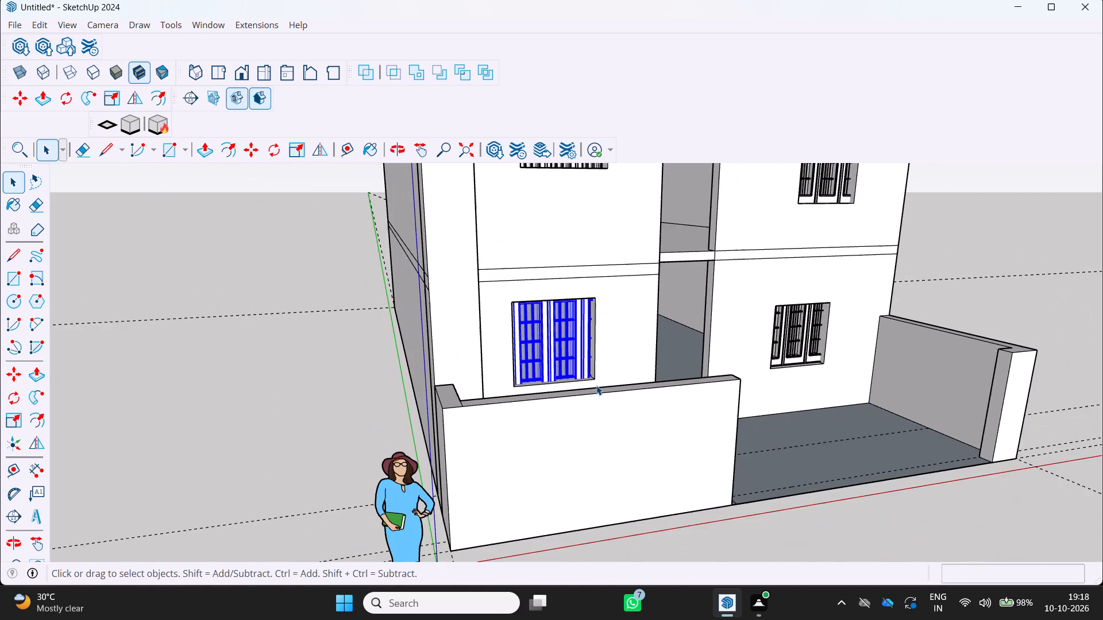
pyautogui.moveTo(584, 378); pyautogui.dragTo(510, 313, button='middle')
pyautogui.middleClick(510, 312)
pyautogui.click(277, 298)
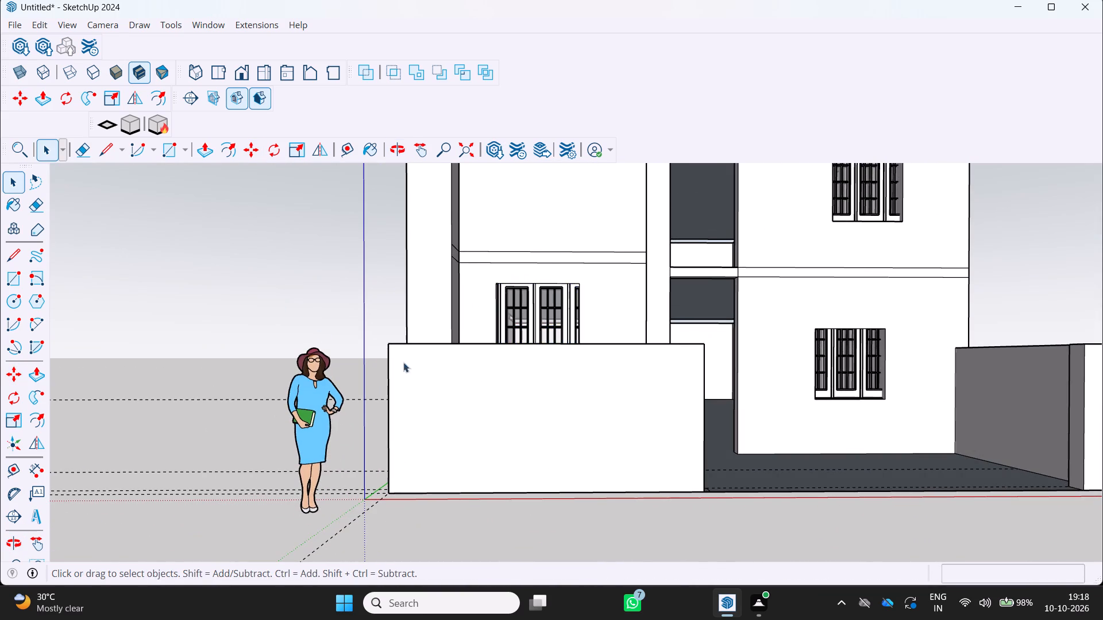
# Move the recessed bay's upper-floor grilled window by its lower corner to the edge of its opening's lower corner.
pyautogui.scroll(-7, 500, 396)
pyautogui.scroll(3, 497, 282)
pyautogui.moveTo(542, 245); pyautogui.dragTo(551, 258, button='middle')
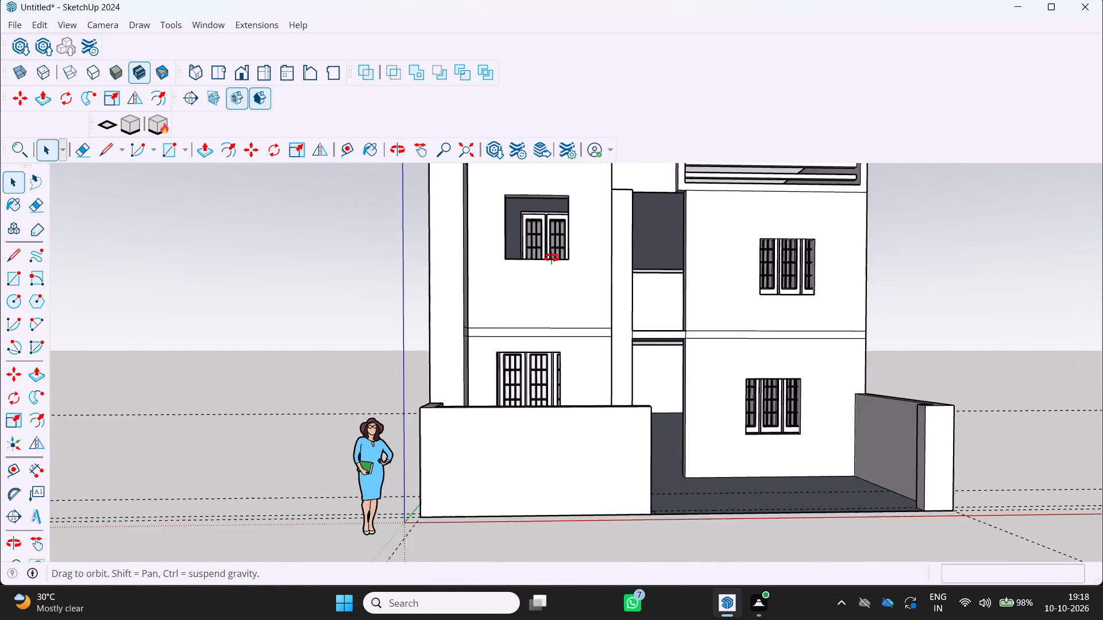
pyautogui.moveTo(551, 258); pyautogui.dragTo(536, 300, button='middle')
pyautogui.middleClick(534, 301)
pyautogui.scroll(7, 534, 302)
pyautogui.scroll(1, 530, 219)
pyautogui.moveTo(531, 220); pyautogui.dragTo(547, 330, button='middle')
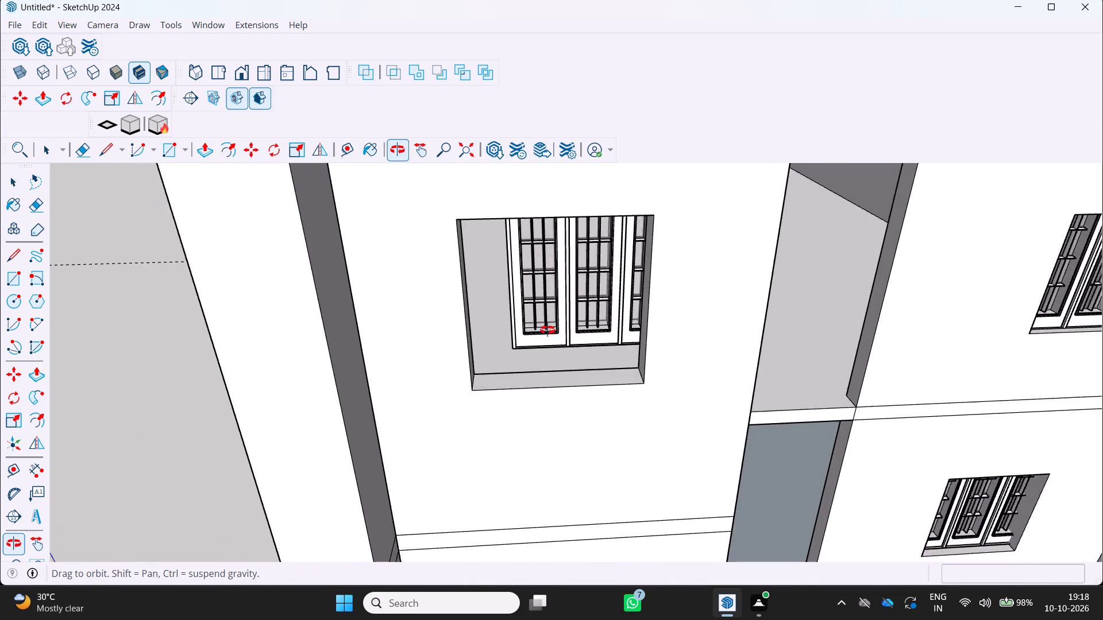
pyautogui.moveTo(547, 330); pyautogui.dragTo(546, 338, button='middle')
pyautogui.middleClick(545, 337)
pyautogui.click(535, 304)
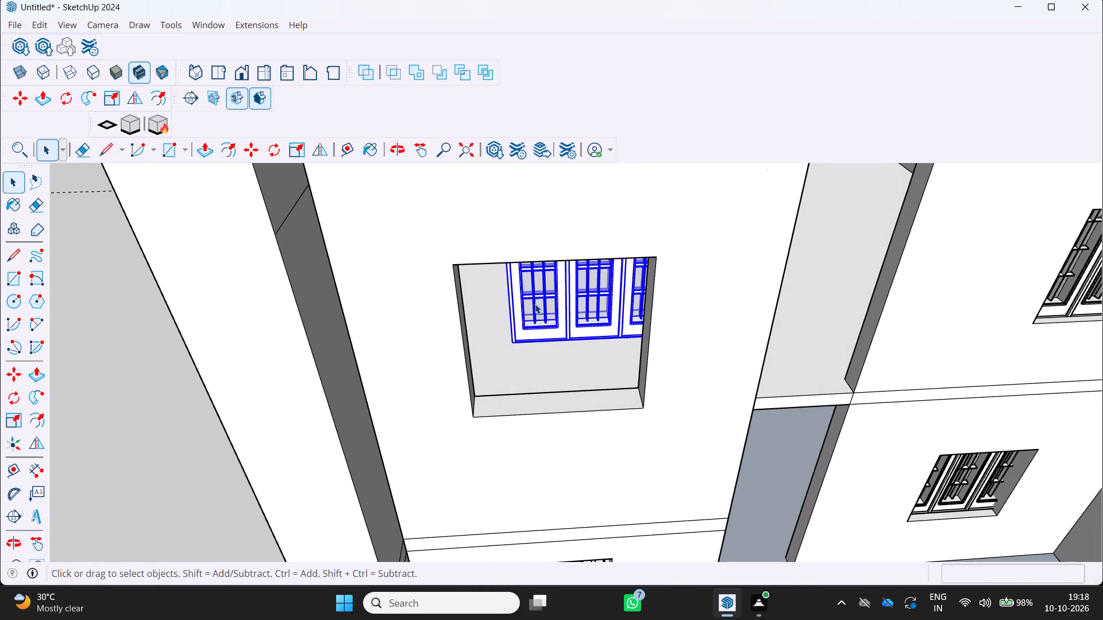
pyautogui.press('m')
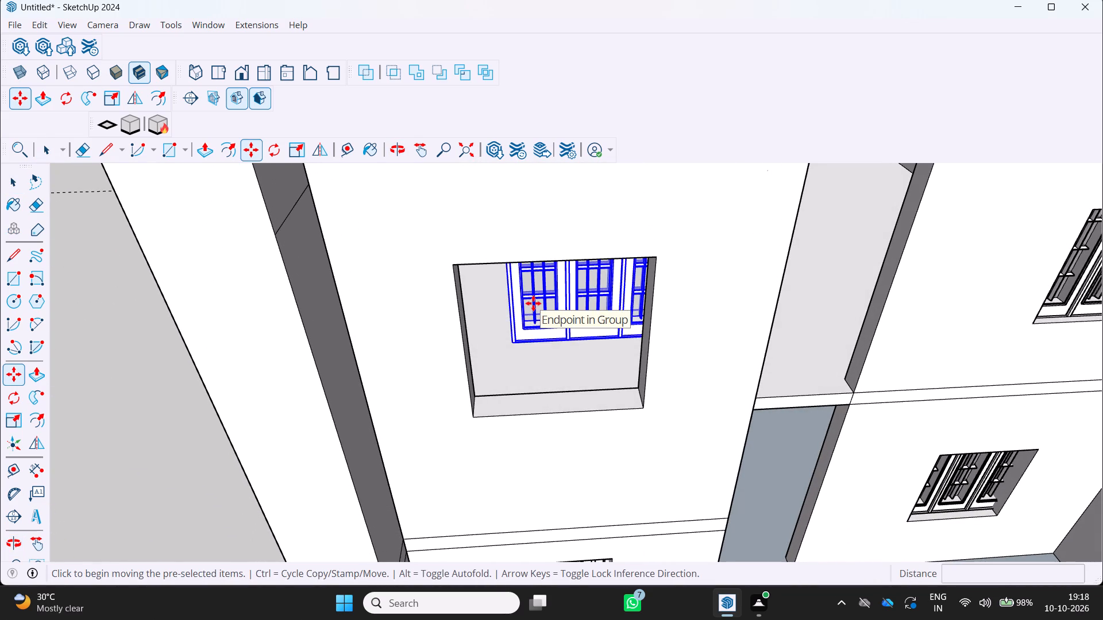
pyautogui.click(511, 340)
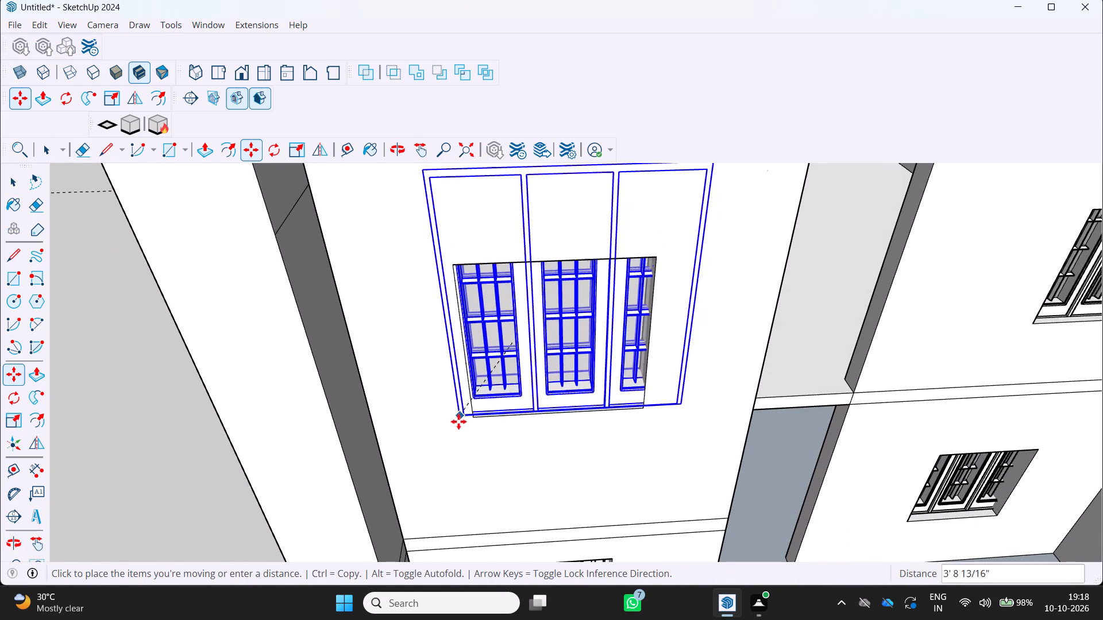
pyautogui.scroll(8, 464, 412)
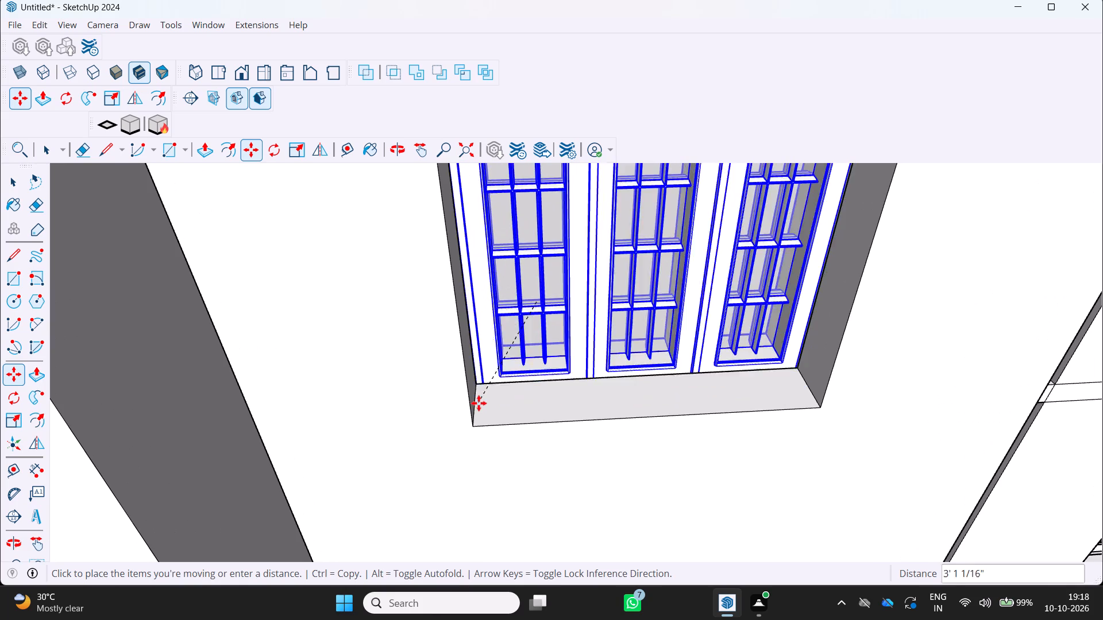
pyautogui.click(474, 405)
# Move the same upper-floor window about 9" by its lower corner so it sits at the inner lower corner of the opening.
pyautogui.scroll(-5, 497, 420)
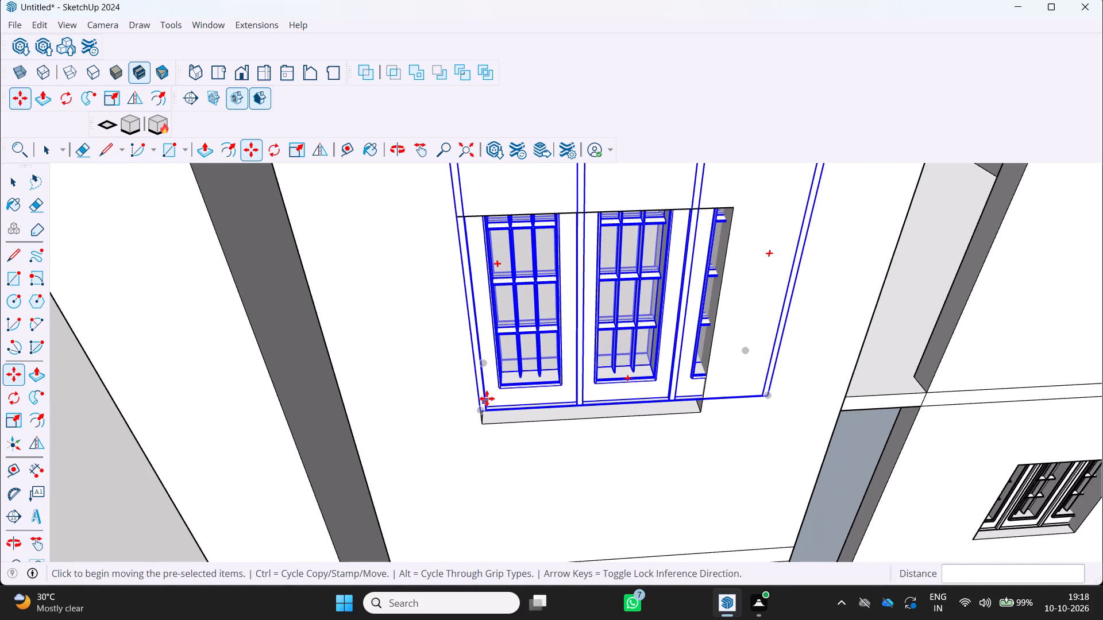
pyautogui.scroll(-5, 515, 397)
pyautogui.moveTo(506, 385); pyautogui.dragTo(472, 272, button='middle')
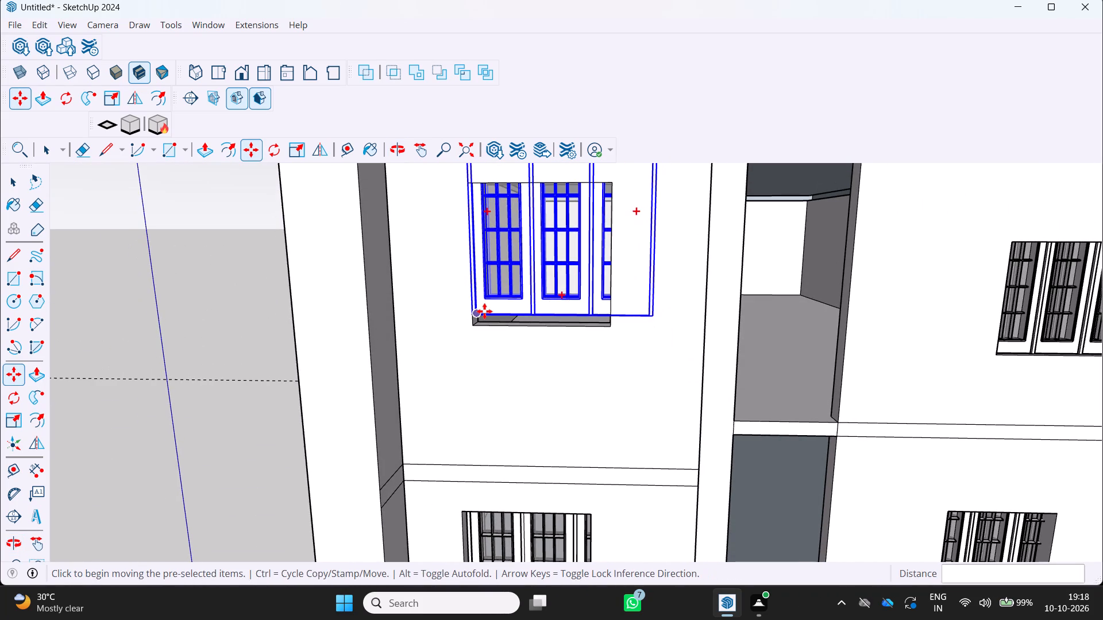
pyautogui.press('m')
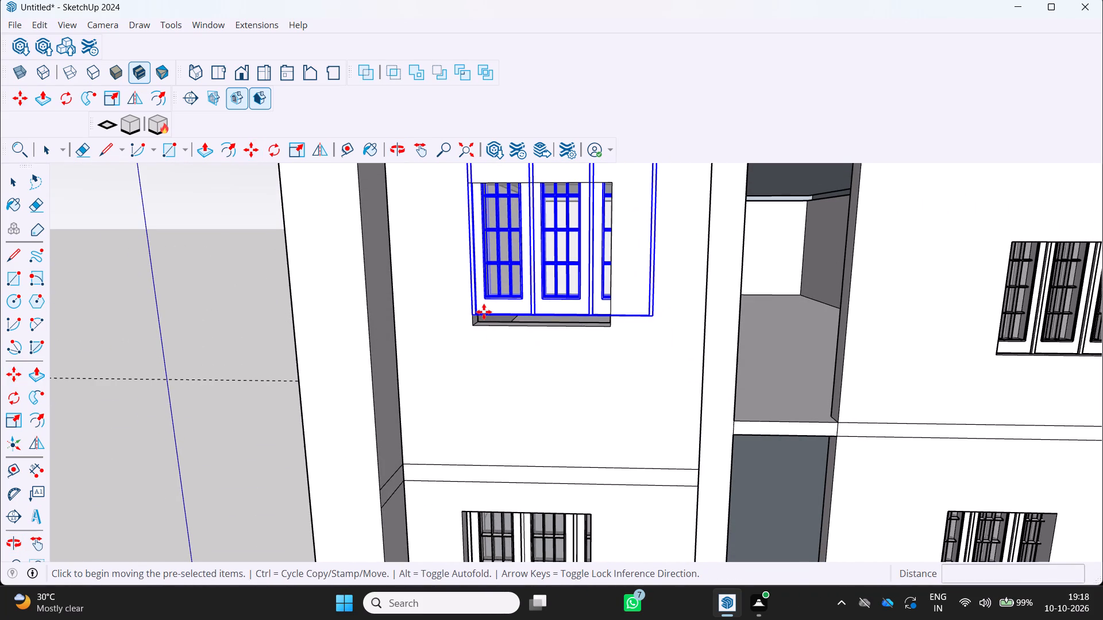
pyautogui.scroll(4, 479, 311)
pyautogui.click(479, 311)
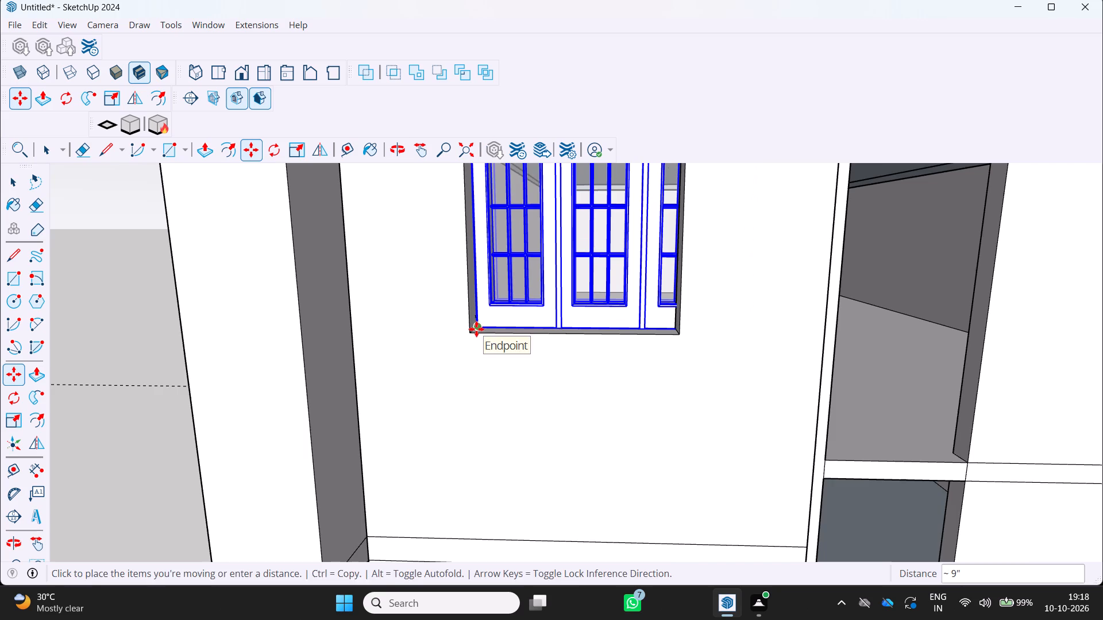
pyautogui.click(476, 329)
pyautogui.scroll(-9, 476, 329)
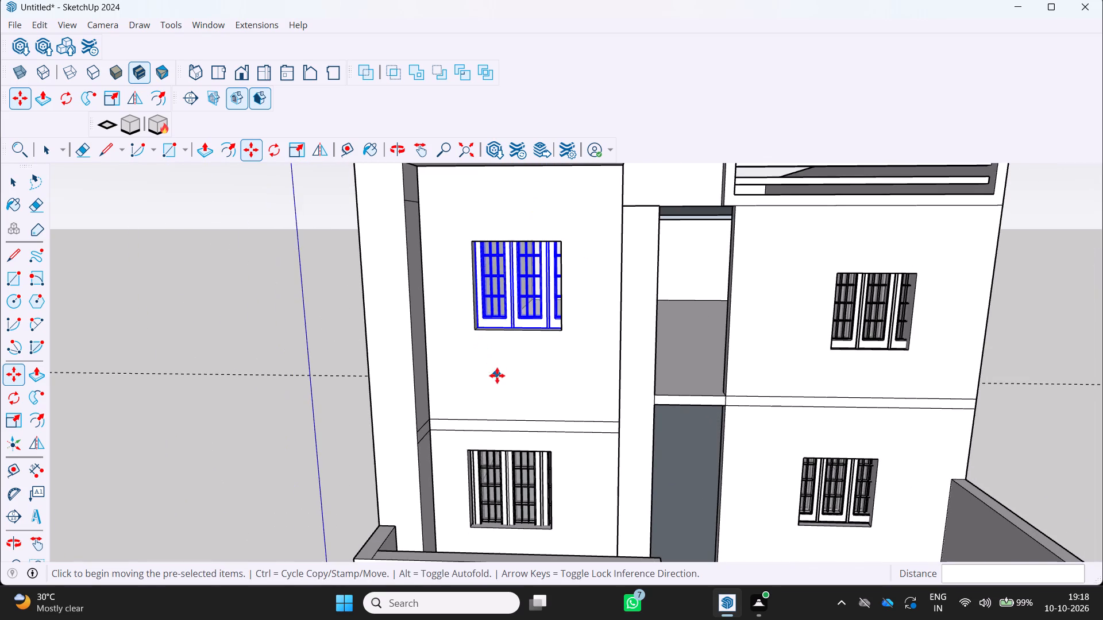
pyautogui.moveTo(496, 377); pyautogui.dragTo(520, 333, button='middle')
pyautogui.moveTo(511, 427); pyautogui.dragTo(488, 369, button='middle')
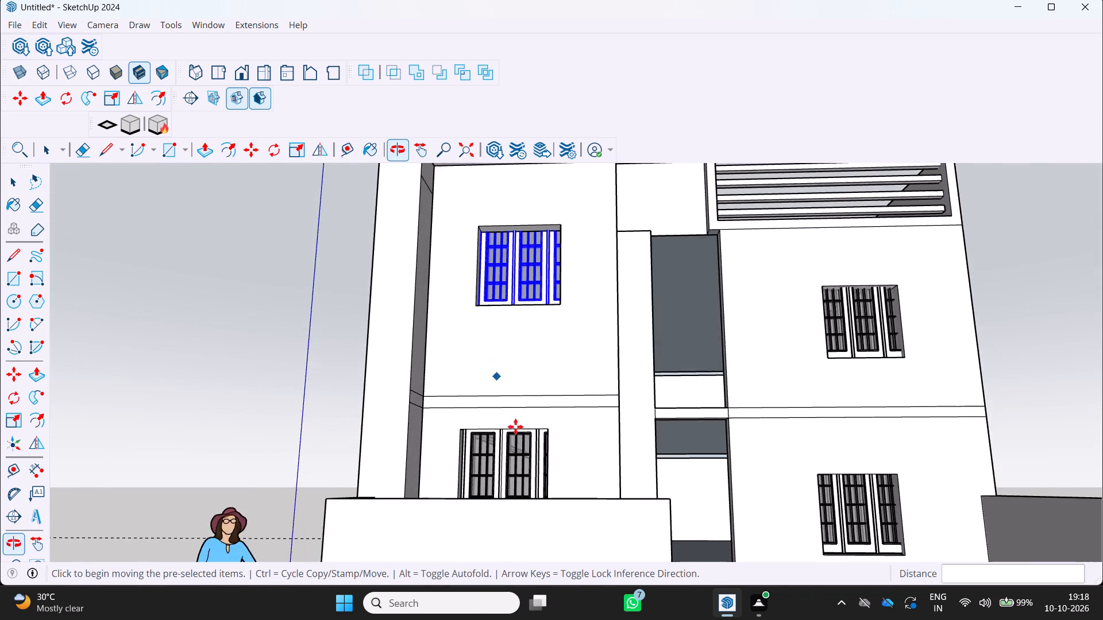
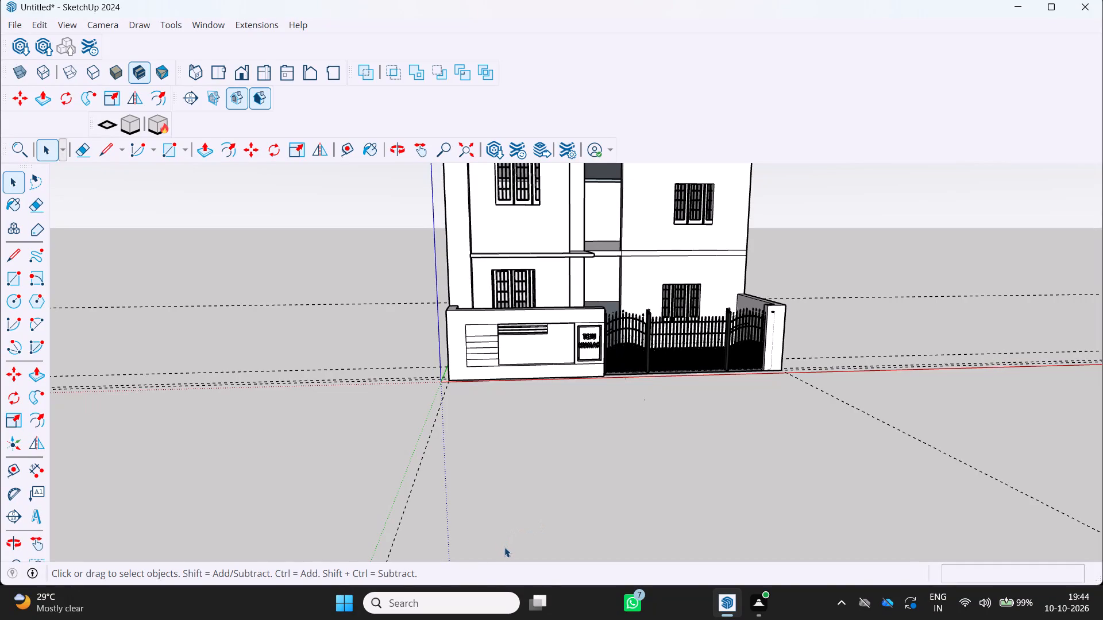
# Delete the inner edge of the long thin wall outline on the underside of the house, behind the gate.
pyautogui.moveTo(558, 555); pyautogui.dragTo(489, 538, button='middle')
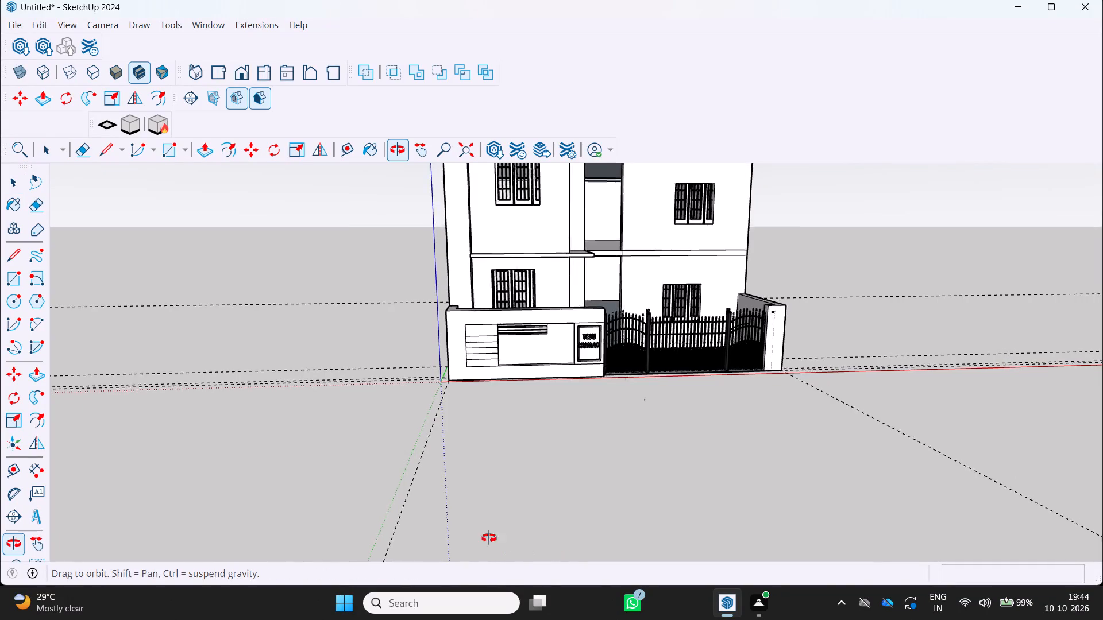
pyautogui.moveTo(489, 538); pyautogui.dragTo(415, 489, button='middle')
pyautogui.scroll(-1, 500, 396)
pyautogui.moveTo(498, 400); pyautogui.dragTo(564, 515, button='middle')
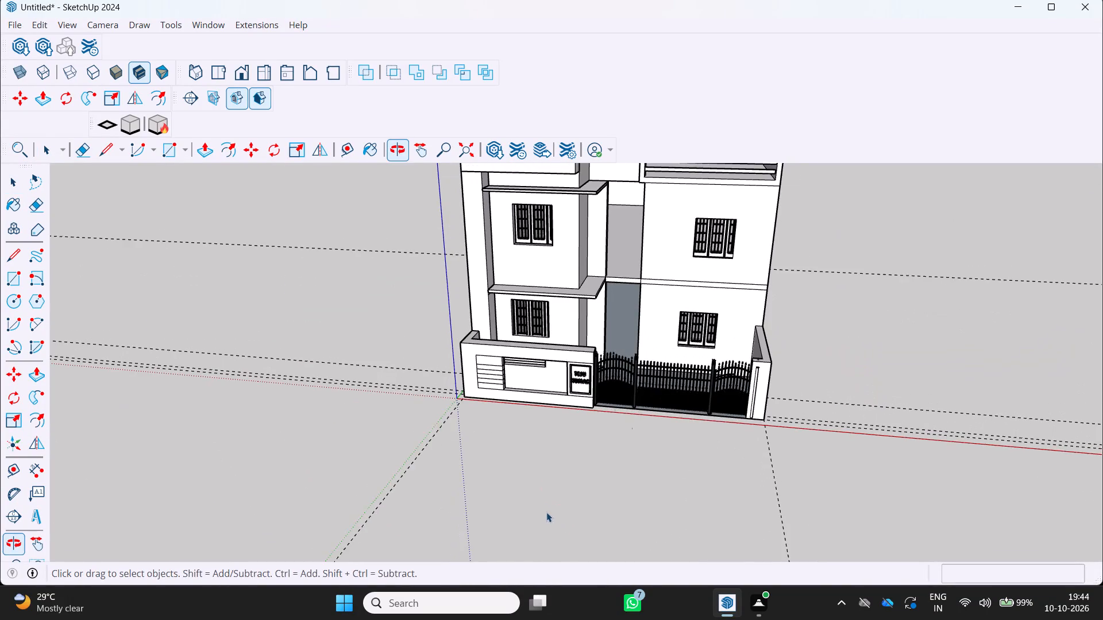
pyautogui.scroll(1, 543, 510)
pyautogui.moveTo(537, 509); pyautogui.dragTo(492, 273, button='middle')
pyautogui.scroll(2, 537, 509)
pyautogui.scroll(1, 499, 299)
pyautogui.scroll(2, 516, 405)
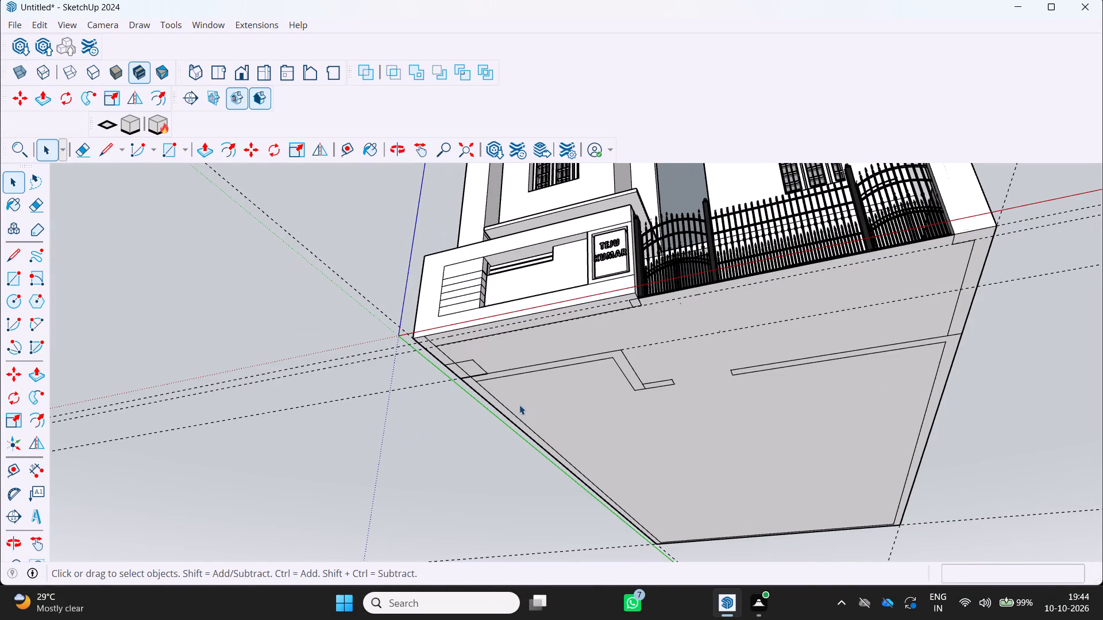
pyautogui.click(811, 361)
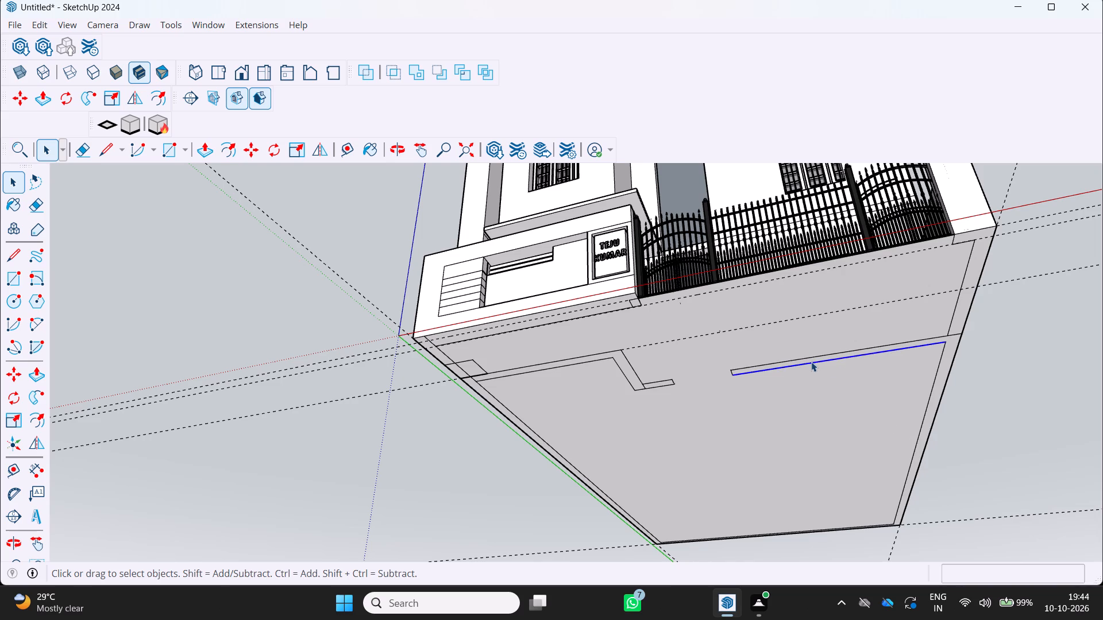
pyautogui.press('Delete')
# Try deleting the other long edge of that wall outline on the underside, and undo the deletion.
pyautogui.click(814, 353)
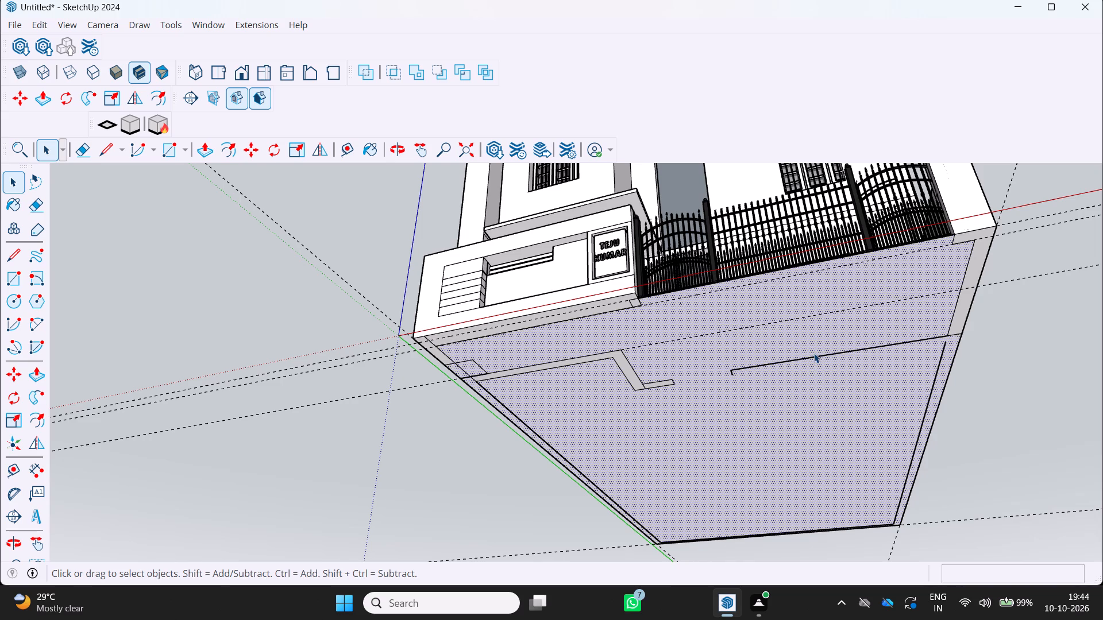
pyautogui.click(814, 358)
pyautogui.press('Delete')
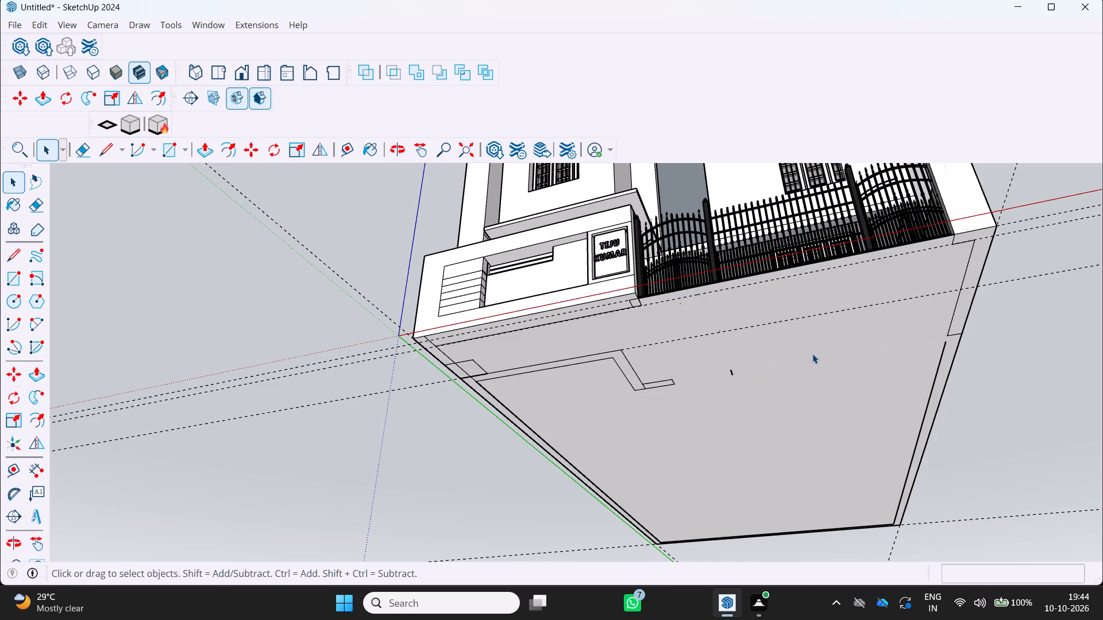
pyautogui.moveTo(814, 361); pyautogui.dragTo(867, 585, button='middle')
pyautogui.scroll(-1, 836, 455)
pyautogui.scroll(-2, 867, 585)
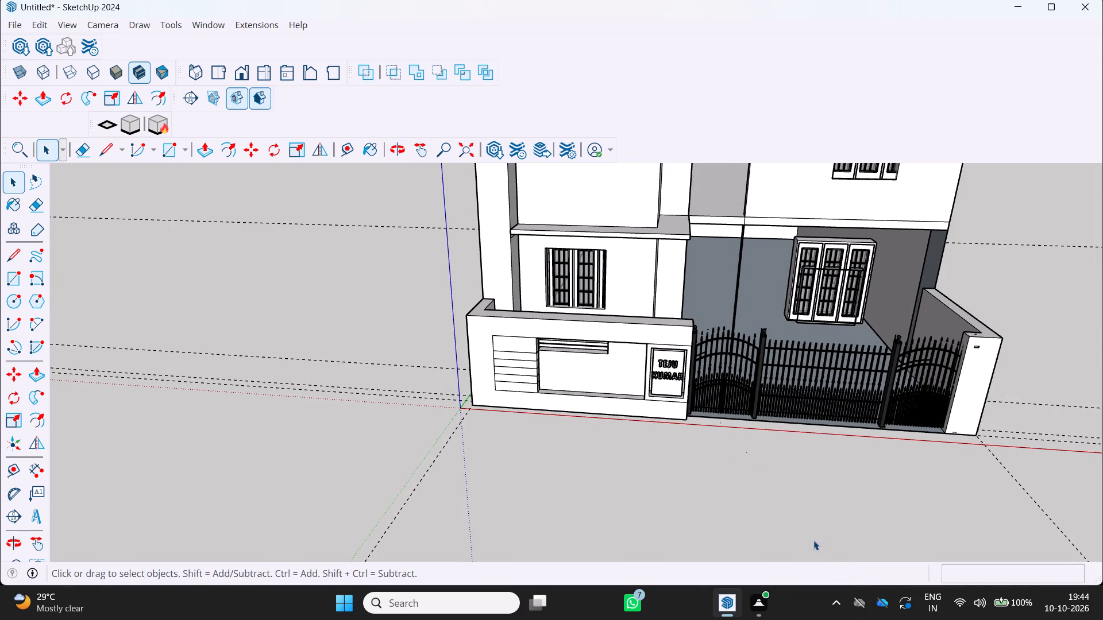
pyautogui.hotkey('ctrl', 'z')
# Examine the house front, compound wall and gate from several angles and distances.
pyautogui.scroll(-2, 721, 514)
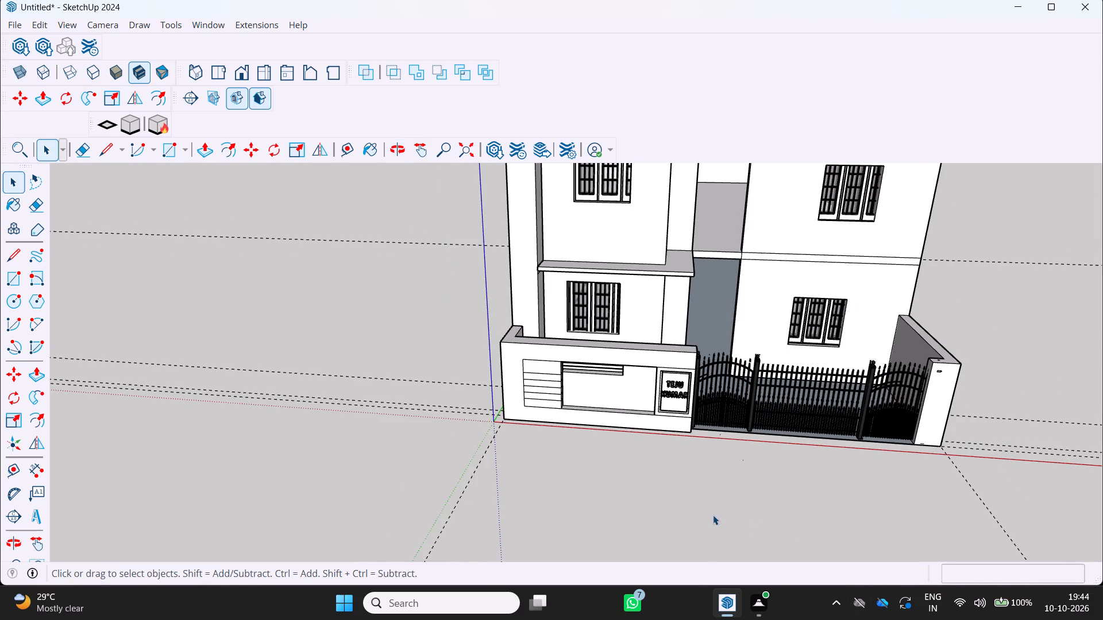
pyautogui.moveTo(713, 515); pyautogui.dragTo(689, 471, button='middle')
pyautogui.middleClick(689, 471)
pyautogui.scroll(-5, 689, 471)
pyautogui.moveTo(687, 479); pyautogui.dragTo(695, 519, button='middle')
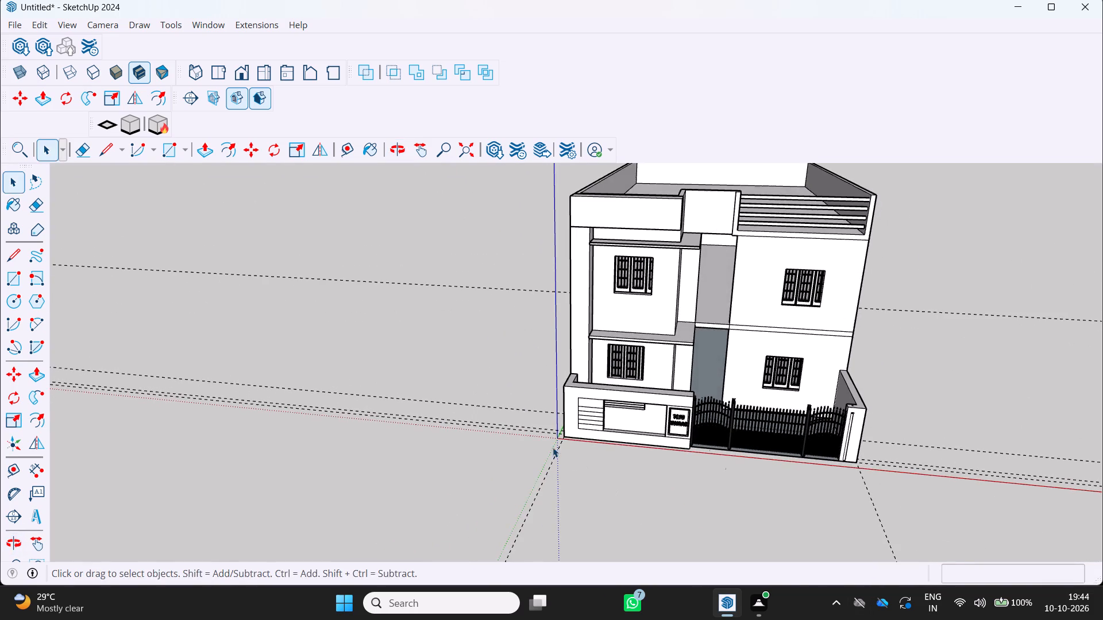
pyautogui.moveTo(553, 447); pyautogui.dragTo(605, 404, button='middle')
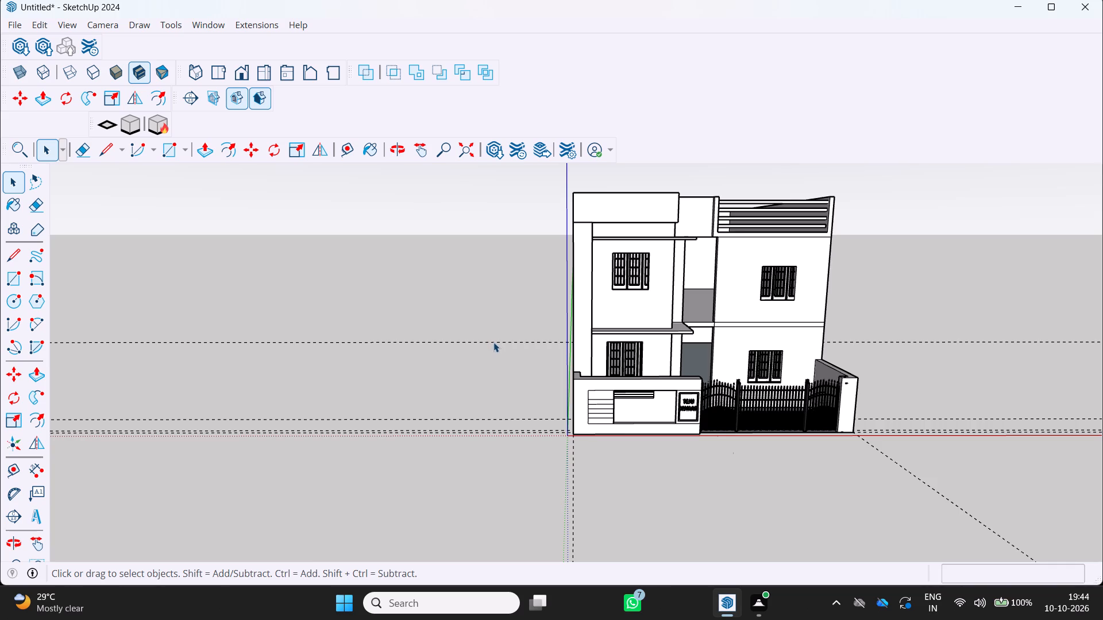
pyautogui.moveTo(666, 468); pyautogui.dragTo(581, 443, button='middle')
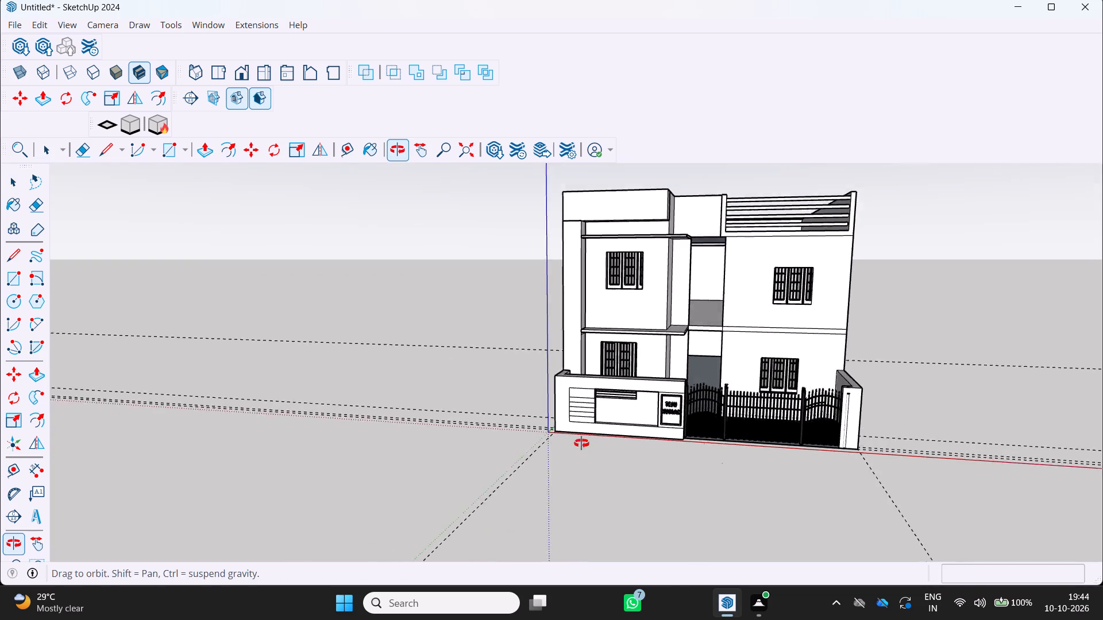
pyautogui.moveTo(581, 443); pyautogui.dragTo(564, 431, button='middle')
pyautogui.scroll(2, 552, 427)
pyautogui.moveTo(559, 428); pyautogui.dragTo(612, 459, button='middle')
pyautogui.scroll(-3, 612, 459)
pyautogui.scroll(2, 545, 407)
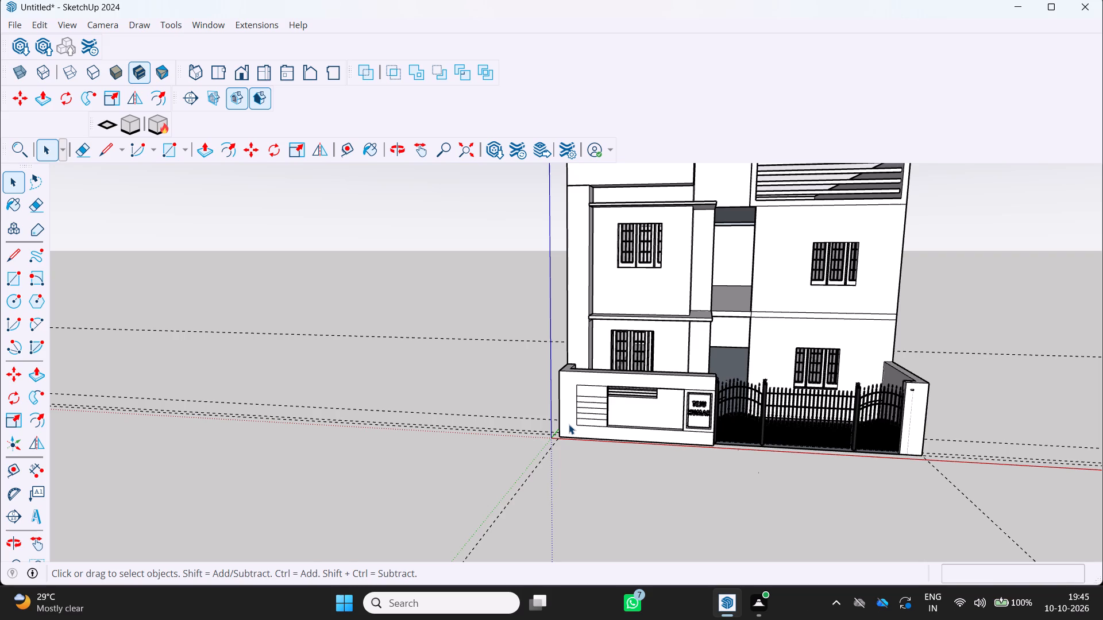
# Draw a horizontal line about 2' 8 1/4" long across the middle of the tall top strip beside the nameplate wall's louvres.
pyautogui.scroll(7, 574, 394)
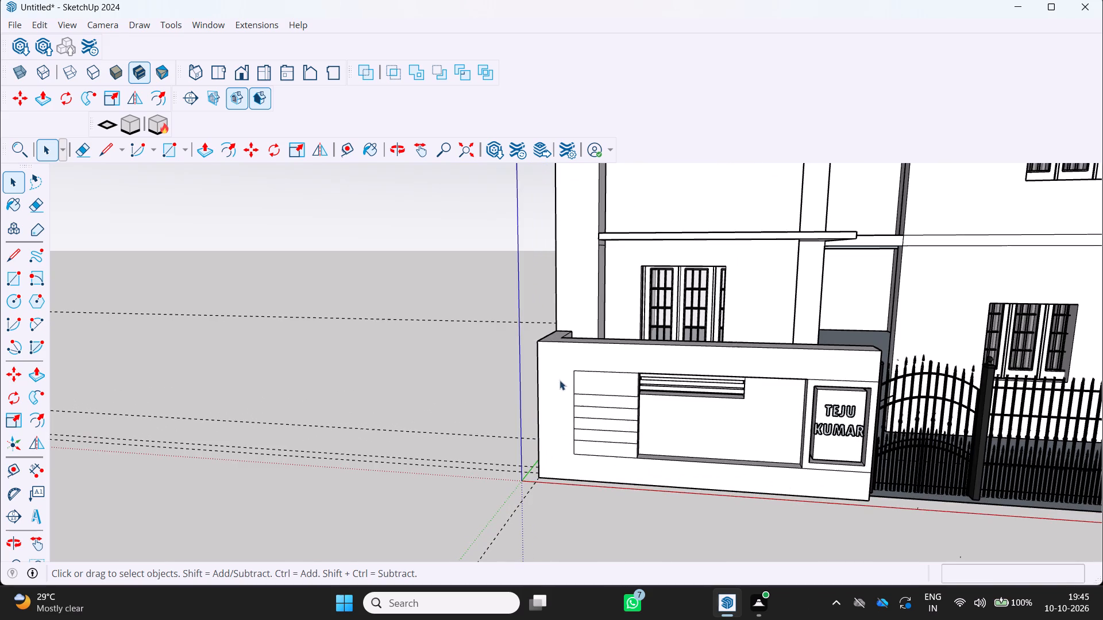
pyautogui.scroll(4, 612, 380)
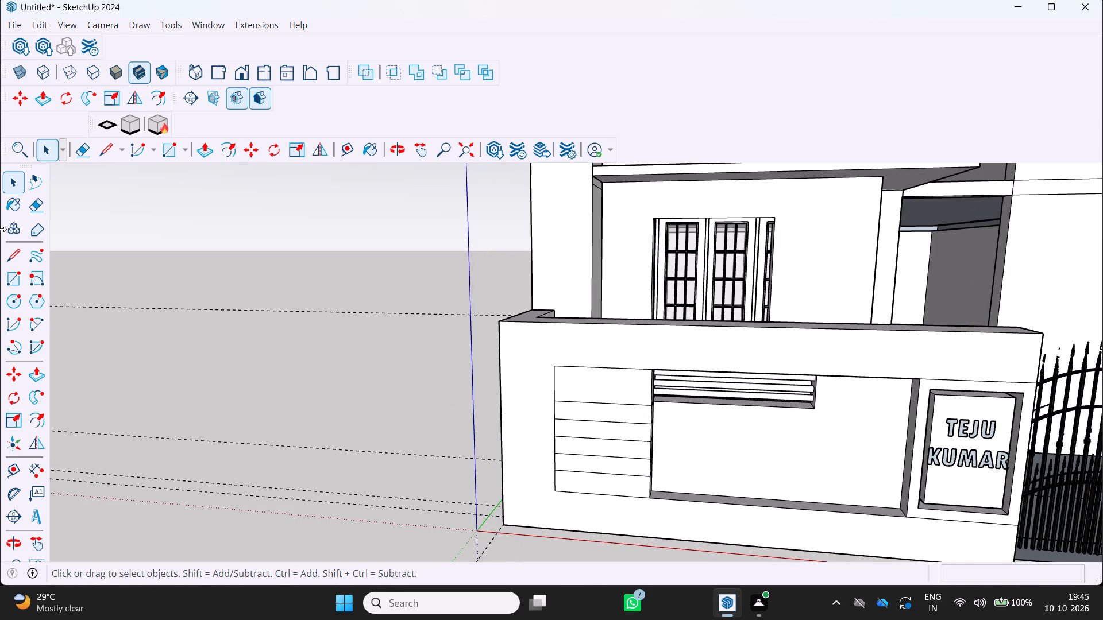
pyautogui.click(13, 257)
pyautogui.scroll(2, 559, 447)
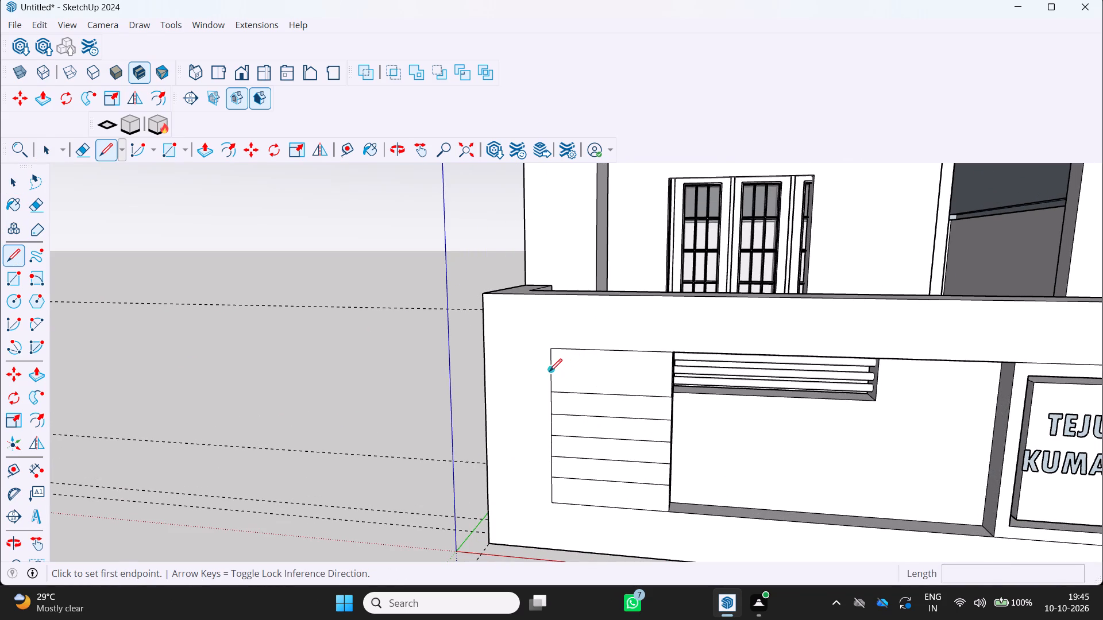
pyautogui.scroll(11, 552, 371)
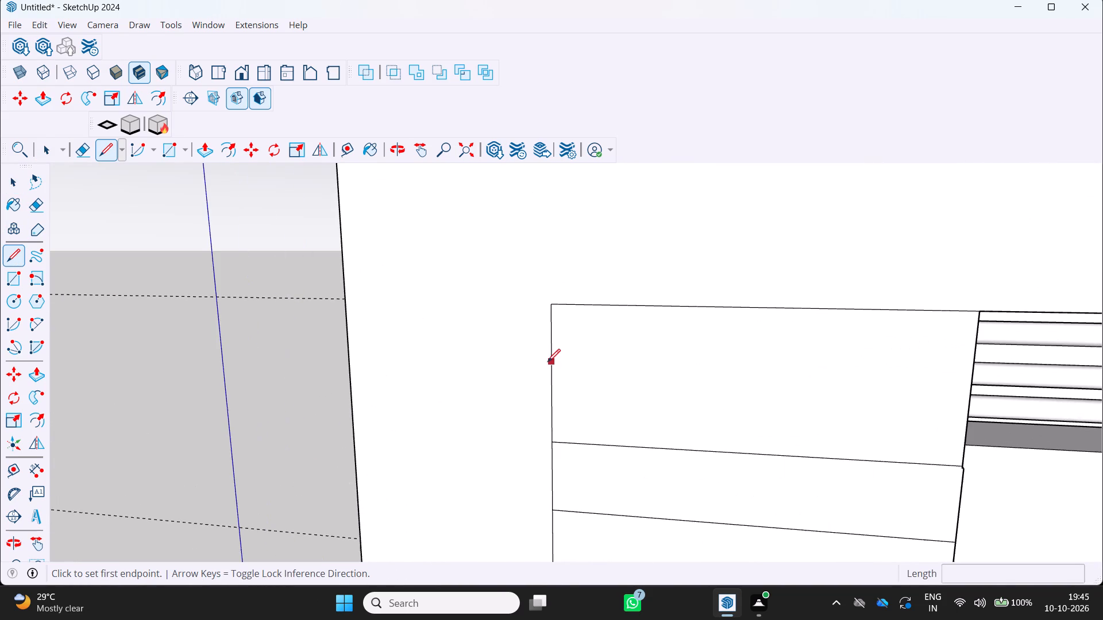
pyautogui.click(551, 375)
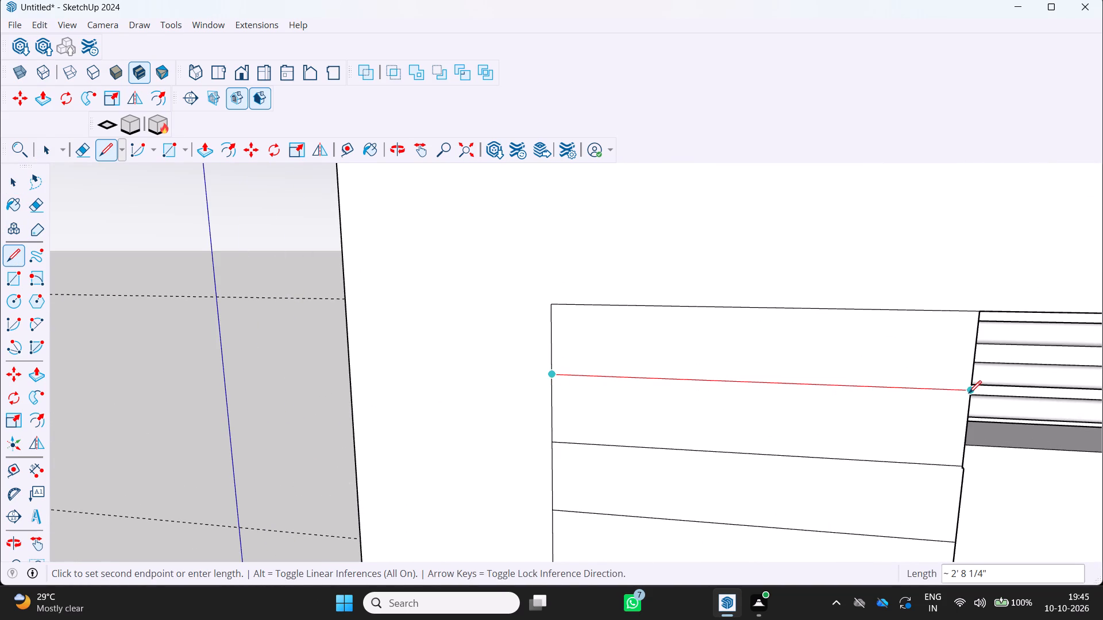
pyautogui.click(969, 393)
pyautogui.press('space')
# Examine the evenly divided strips and the louvred recess on the nameplate wall, up close and from the front.
pyautogui.scroll(-11, 480, 502)
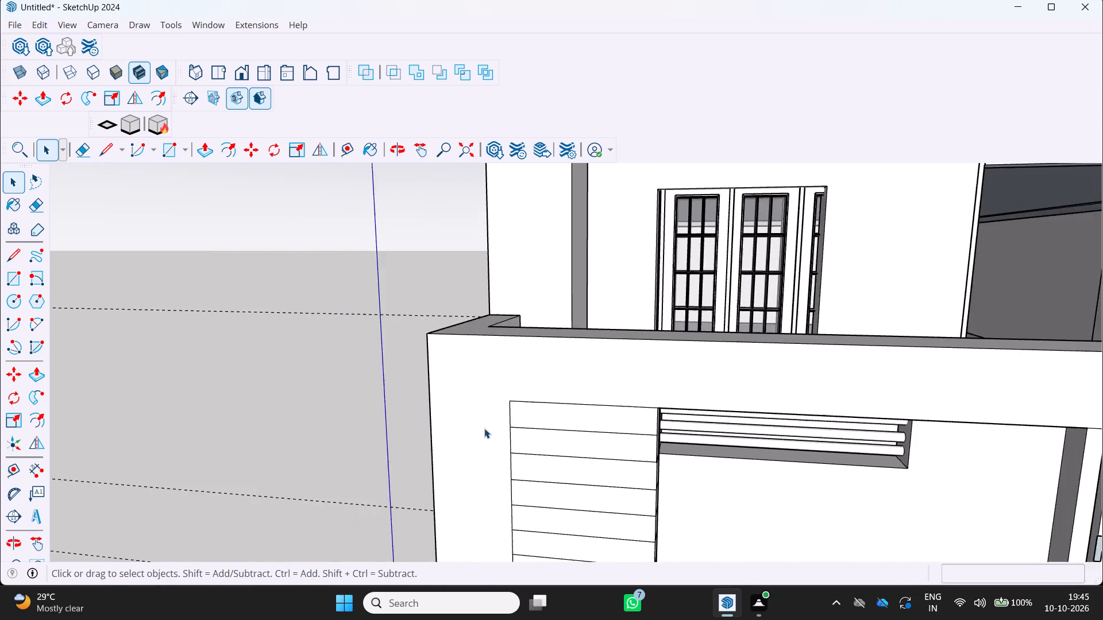
pyautogui.scroll(-6, 457, 473)
pyautogui.moveTo(456, 475); pyautogui.dragTo(500, 420, button='middle')
pyautogui.scroll(-5, 500, 421)
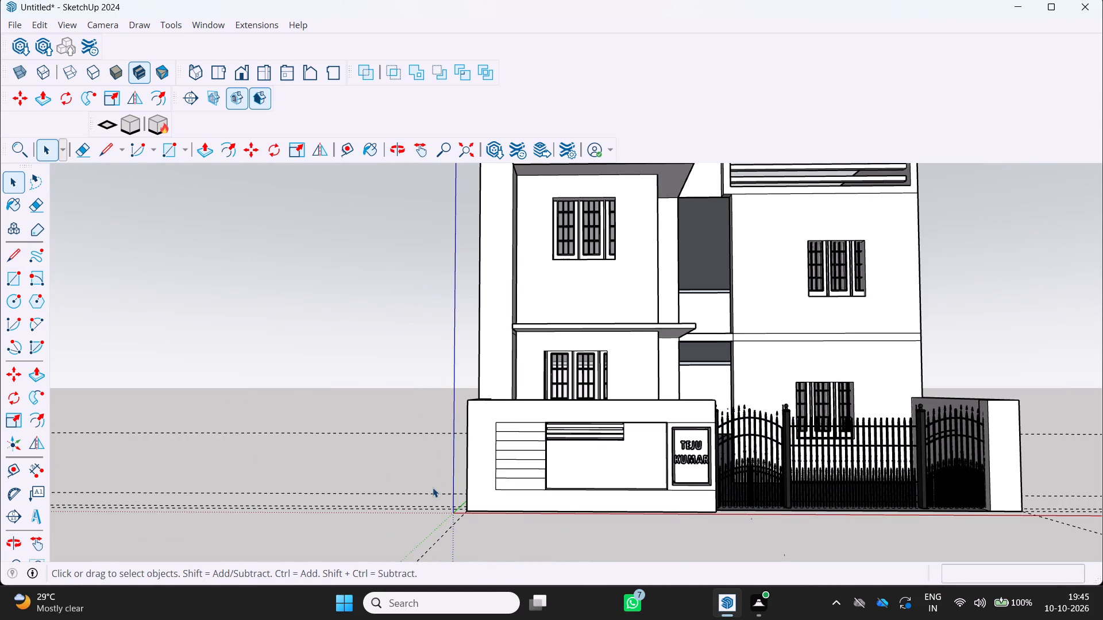
pyautogui.scroll(1, 530, 478)
pyautogui.scroll(3, 684, 413)
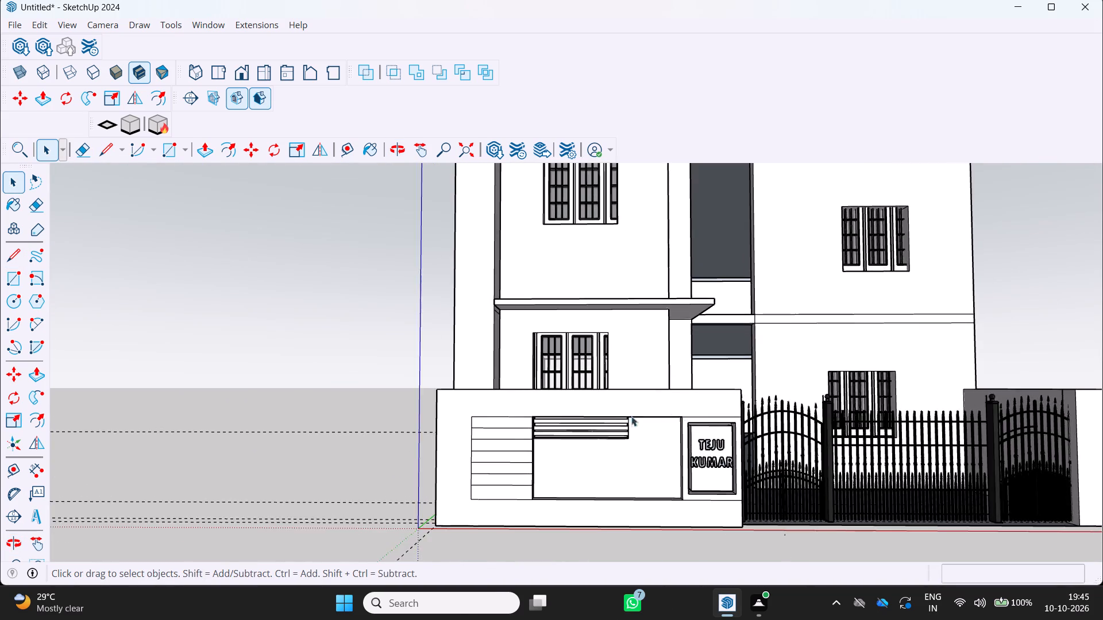
pyautogui.scroll(11, 631, 416)
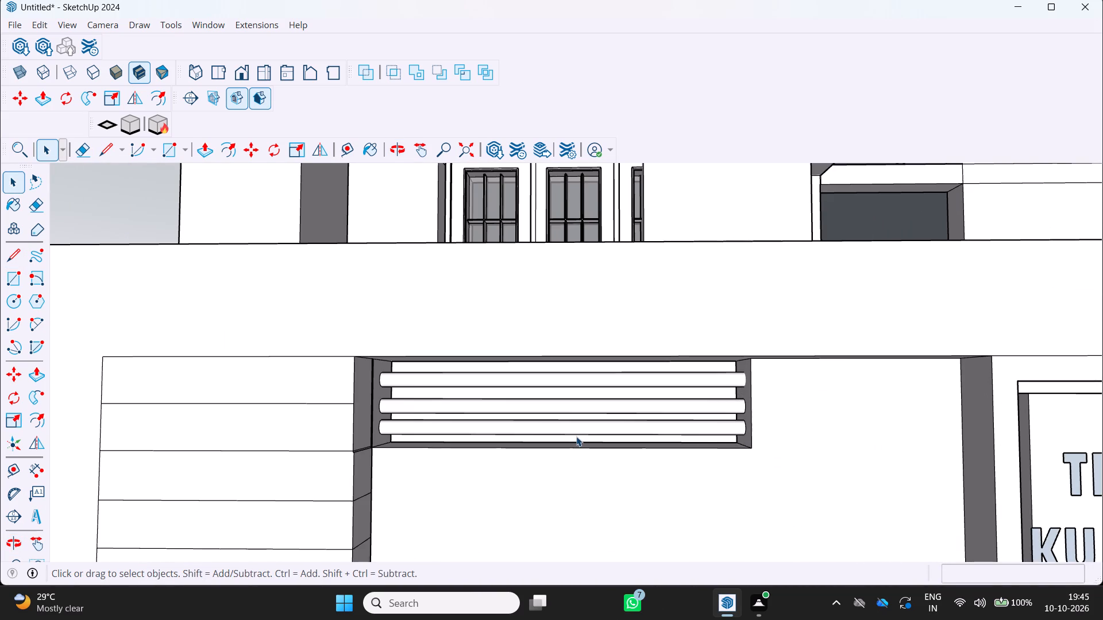
pyautogui.scroll(-15, 576, 436)
pyautogui.moveTo(570, 433); pyautogui.dragTo(586, 477, button='middle')
pyautogui.scroll(-5, 586, 477)
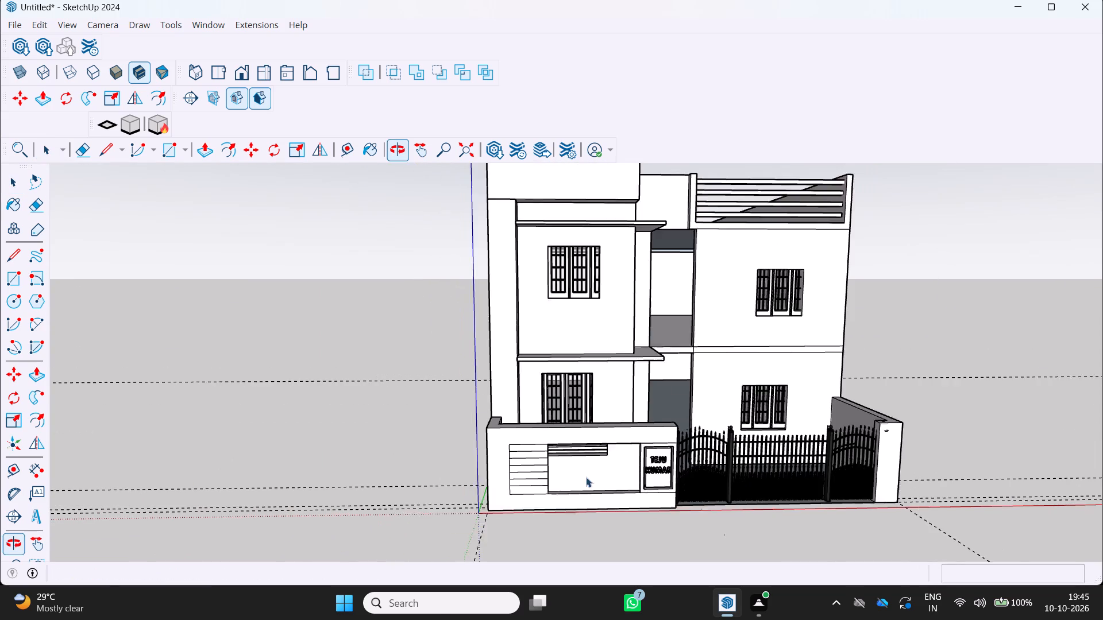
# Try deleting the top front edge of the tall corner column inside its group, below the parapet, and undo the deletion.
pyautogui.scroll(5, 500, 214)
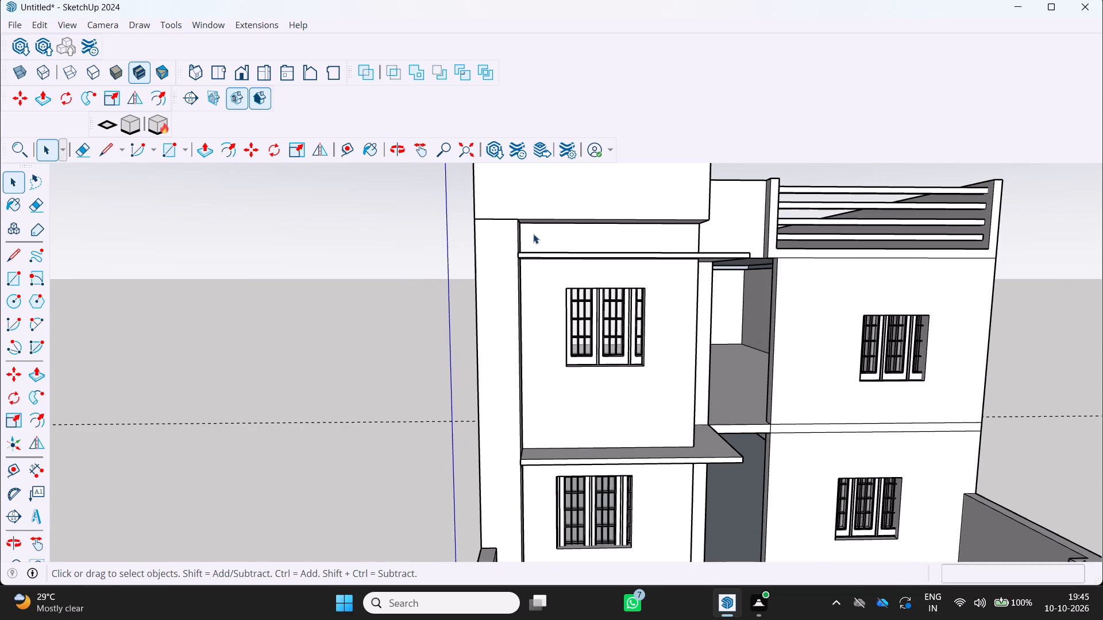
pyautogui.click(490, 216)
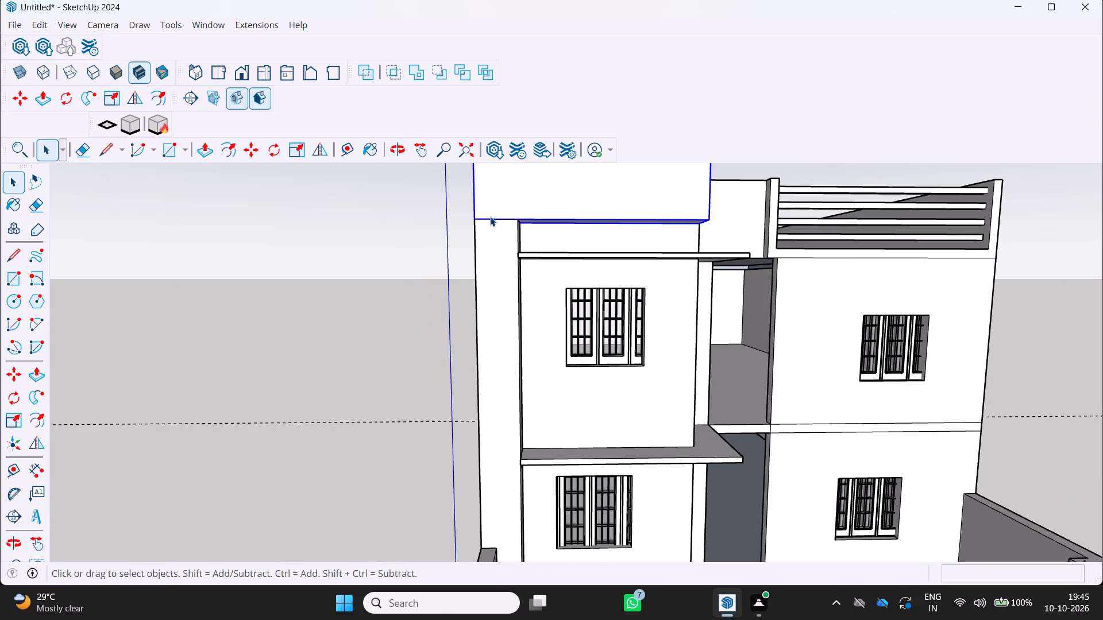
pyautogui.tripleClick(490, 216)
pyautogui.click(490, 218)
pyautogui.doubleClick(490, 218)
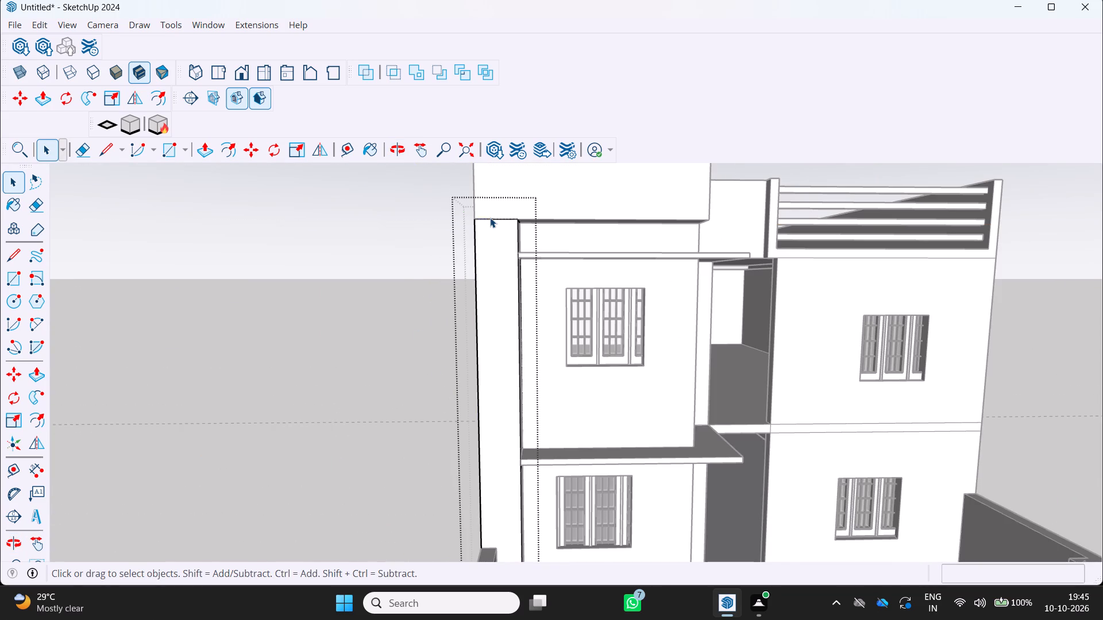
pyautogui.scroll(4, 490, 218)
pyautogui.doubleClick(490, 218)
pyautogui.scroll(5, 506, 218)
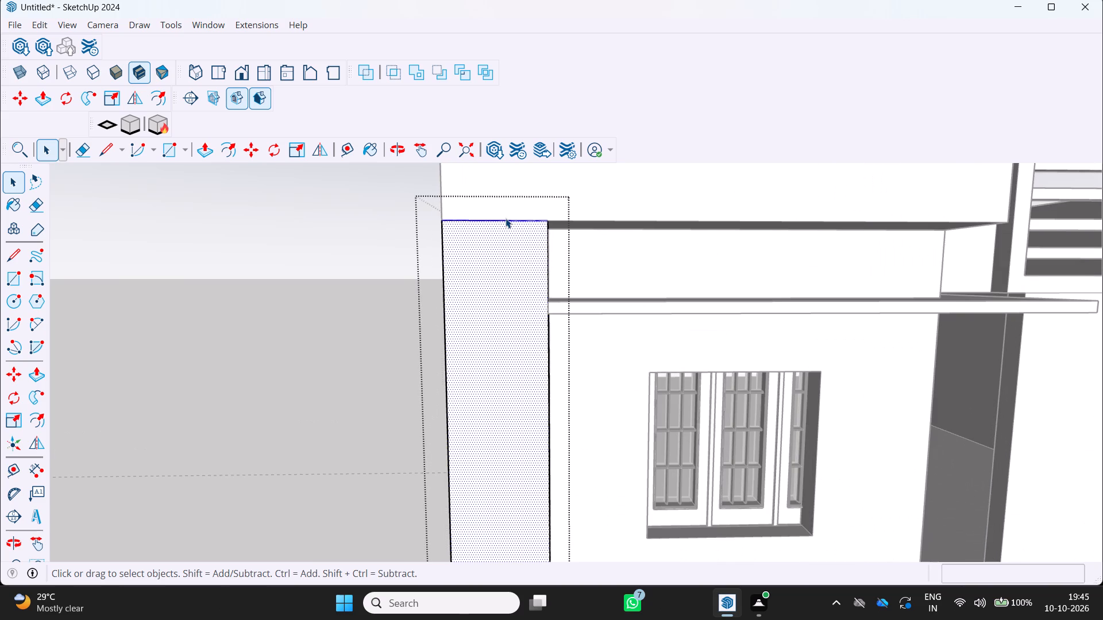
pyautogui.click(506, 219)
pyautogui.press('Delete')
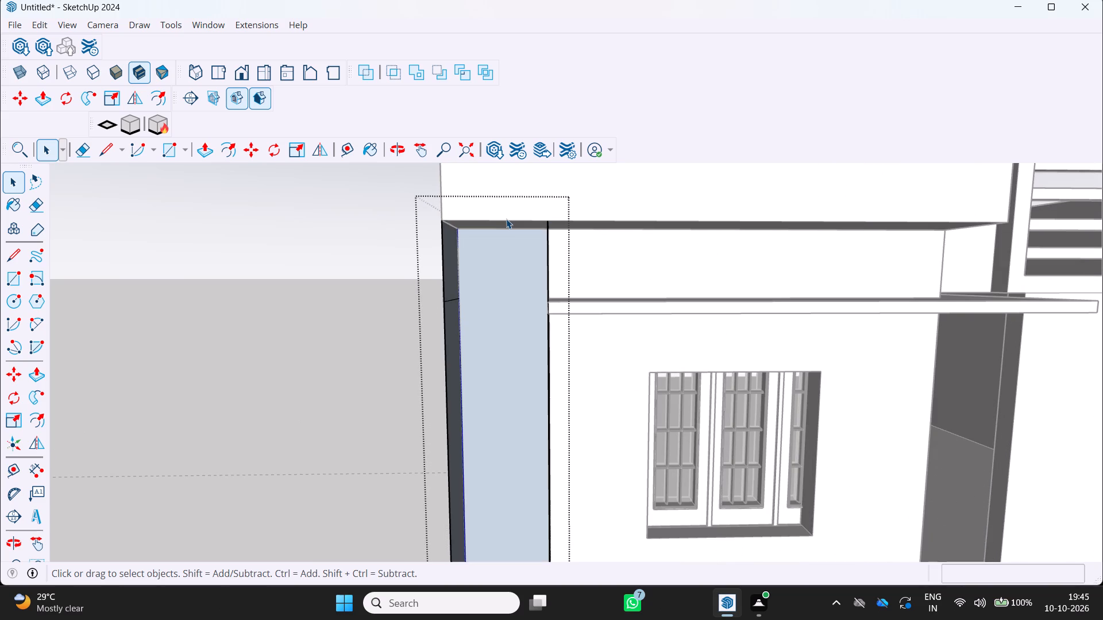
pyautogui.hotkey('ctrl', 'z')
# Examine the whole house front with its column, sunshades, windows and gate.
pyautogui.scroll(-12, 503, 226)
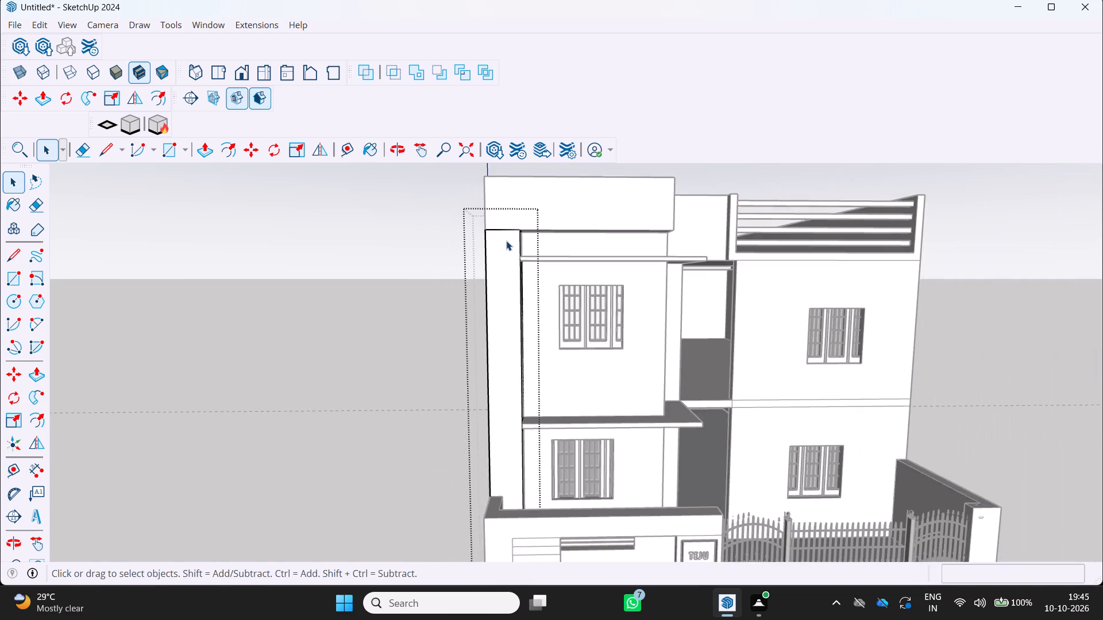
pyautogui.scroll(-1, 503, 249)
pyautogui.moveTo(502, 251); pyautogui.dragTo(499, 289, button='middle')
pyautogui.scroll(-5, 499, 289)
pyautogui.moveTo(496, 289); pyautogui.dragTo(448, 248, button='middle')
pyautogui.scroll(1, 496, 289)
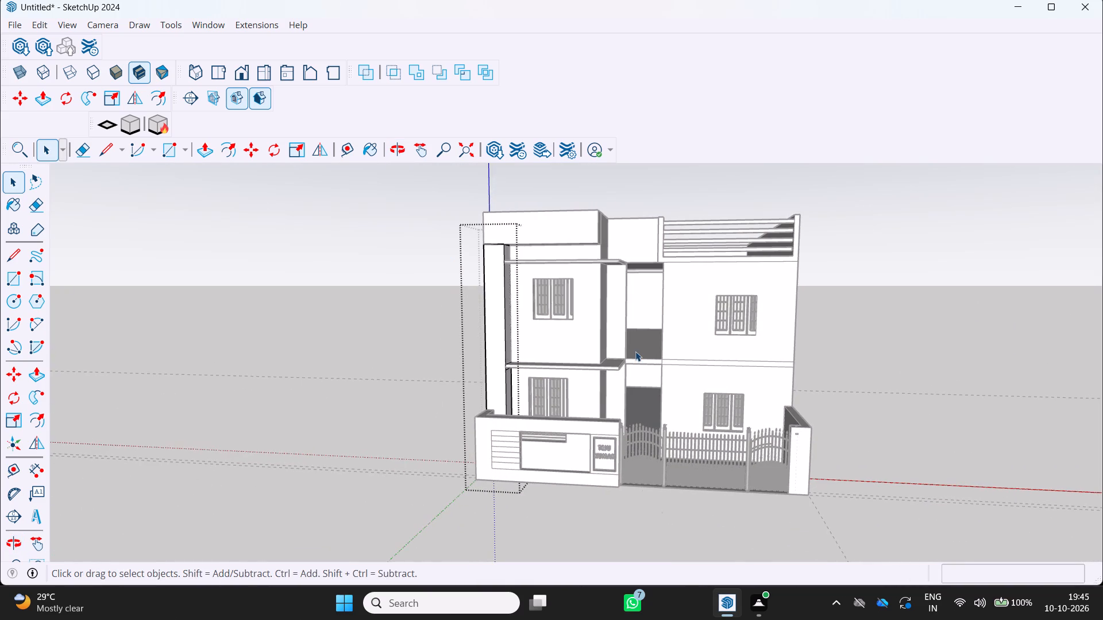
pyautogui.scroll(2, 680, 367)
pyautogui.scroll(2, 581, 306)
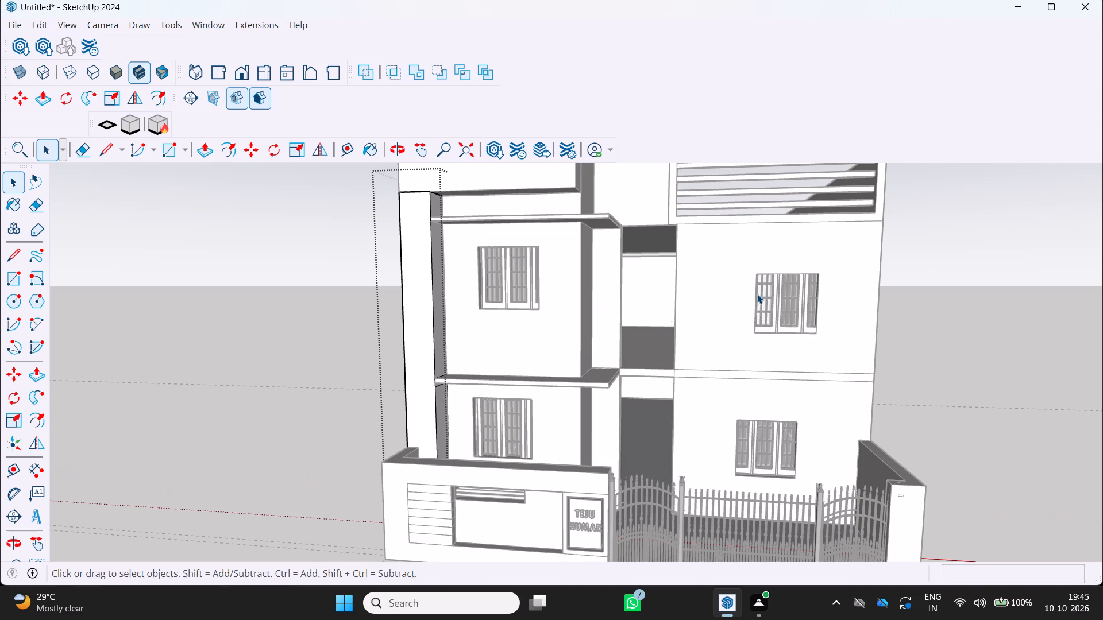
pyautogui.scroll(-4, 186, 206)
# Search 3D Warehouse for DOOR models.
pyautogui.click(202, 21)
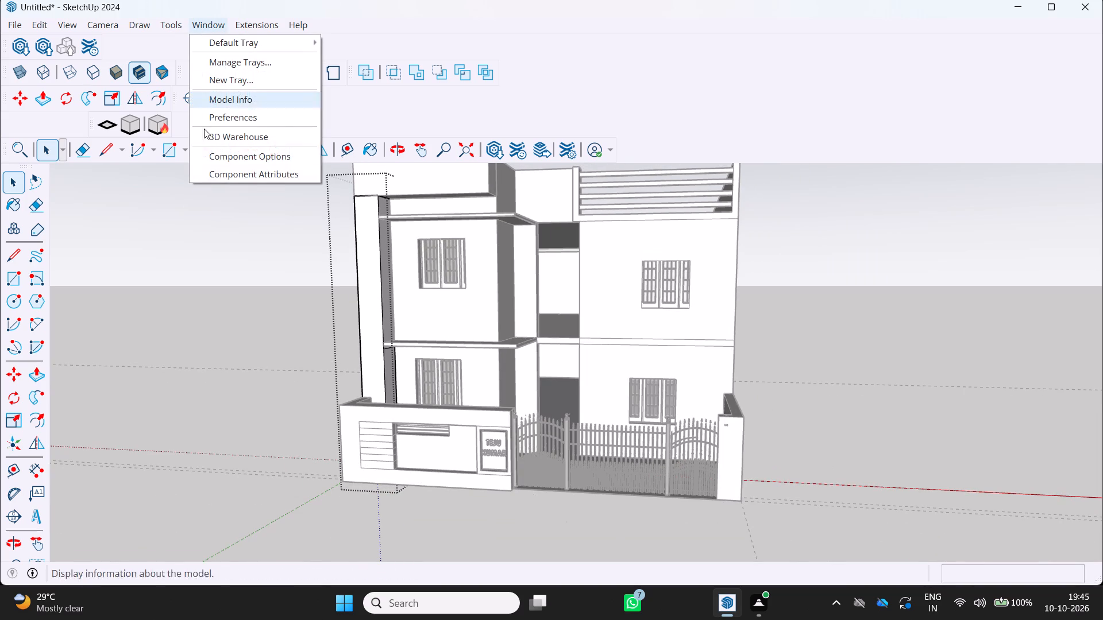
pyautogui.click(244, 135)
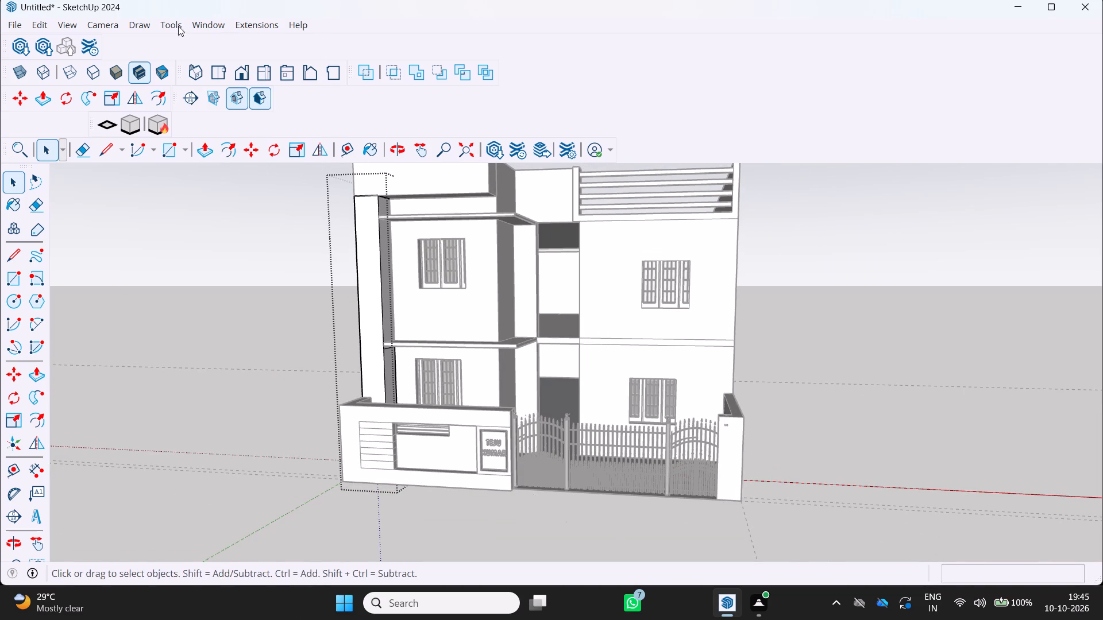
pyautogui.click(197, 29)
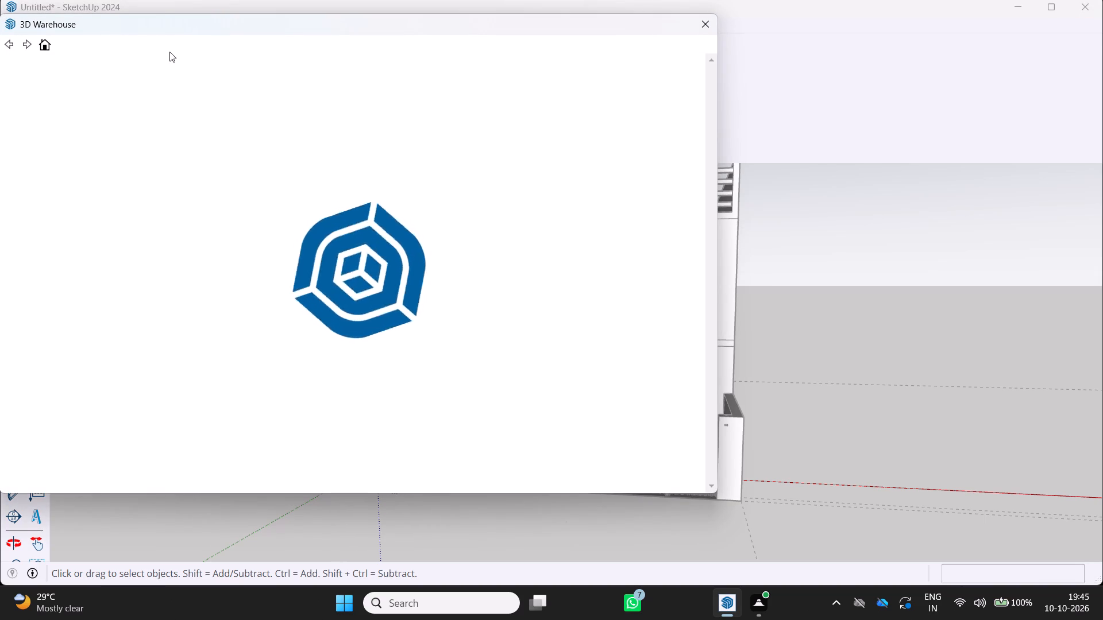
pyautogui.click(233, 85)
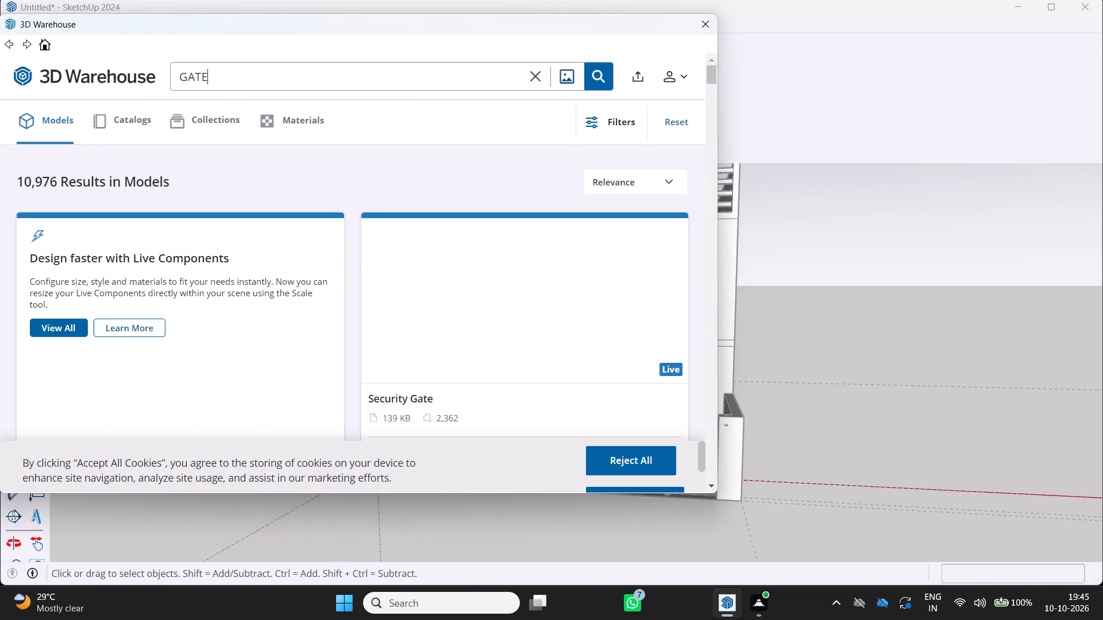
pyautogui.press('BackSpace')
pyautogui.press('BackSpace')
pyautogui.press('BackSpace')
pyautogui.press('BackSpace')
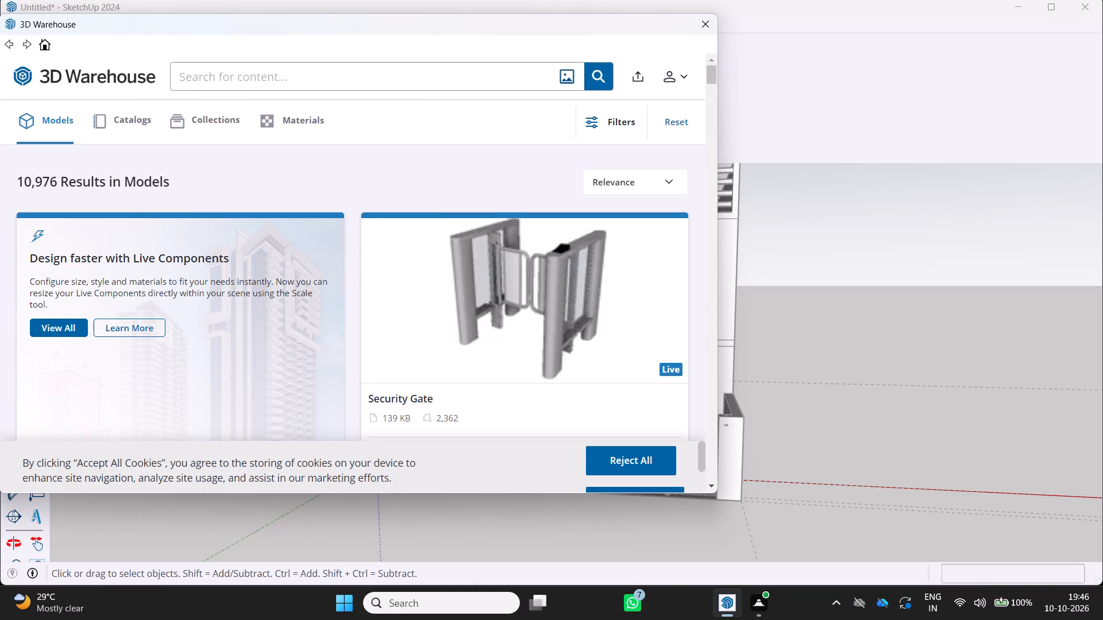
pyautogui.press('d')
pyautogui.write('OO')
pyautogui.press('r')
pyautogui.click(599, 77)
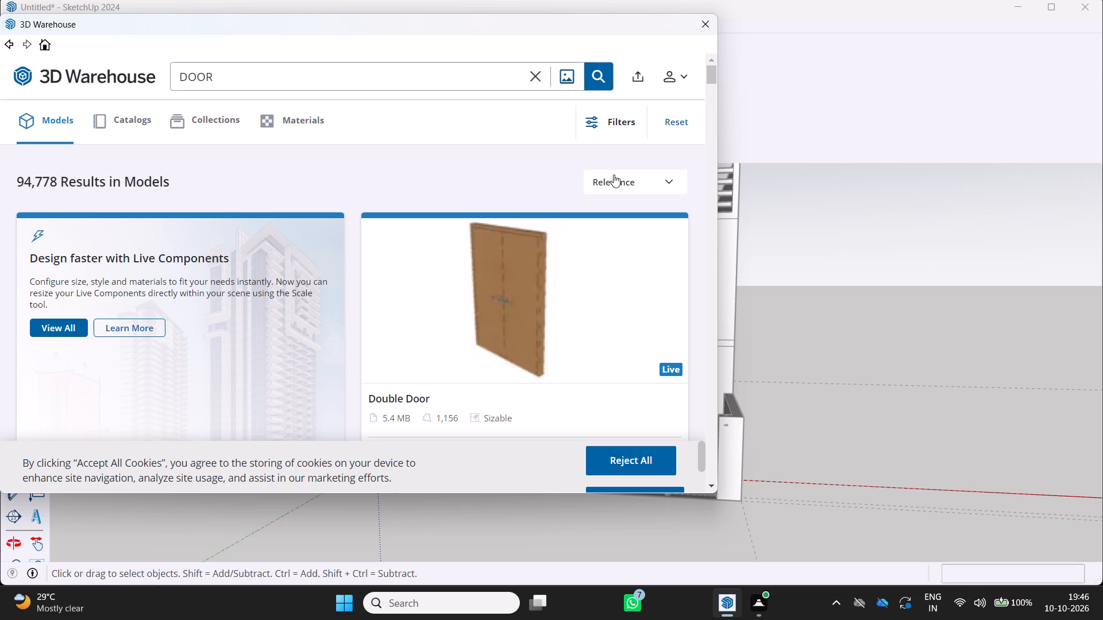
# Load the dark wooden door model "door #PORTA DE MADEIRA MODERNA" from the results directly into the house model.
pyautogui.scroll(-4, 505, 341)
pyautogui.scroll(-2, 340, 339)
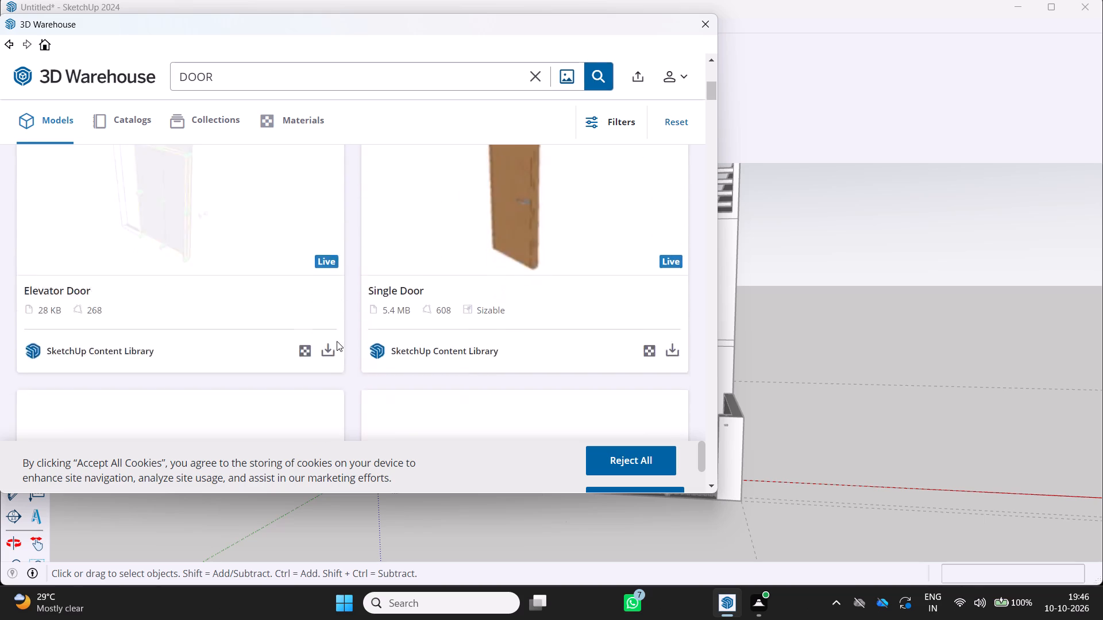
pyautogui.scroll(-7, 326, 340)
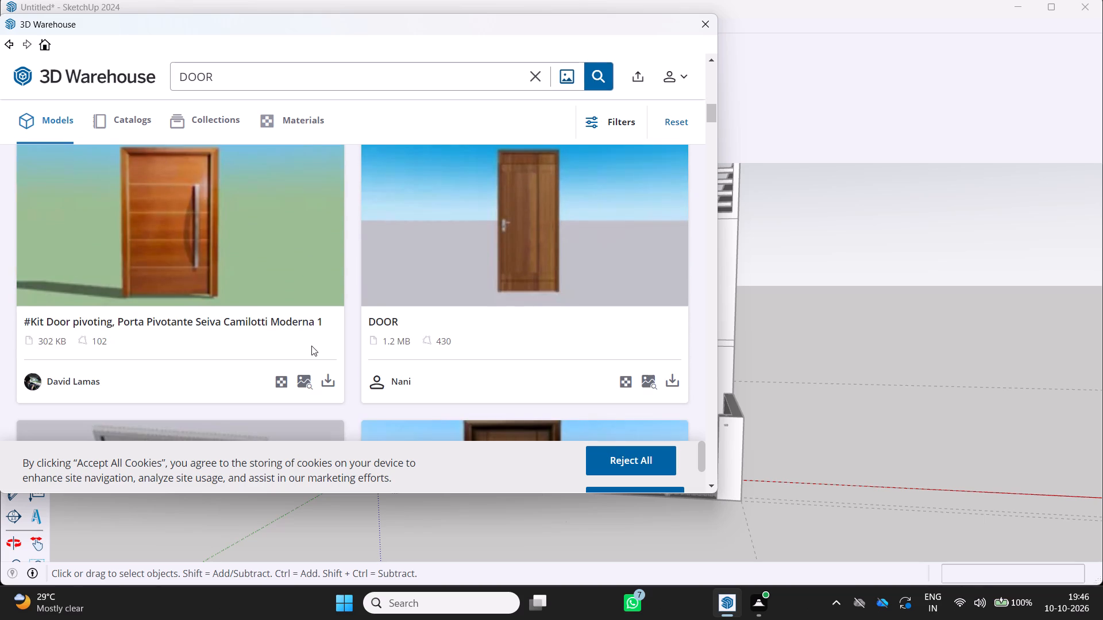
pyautogui.scroll(-4, 311, 346)
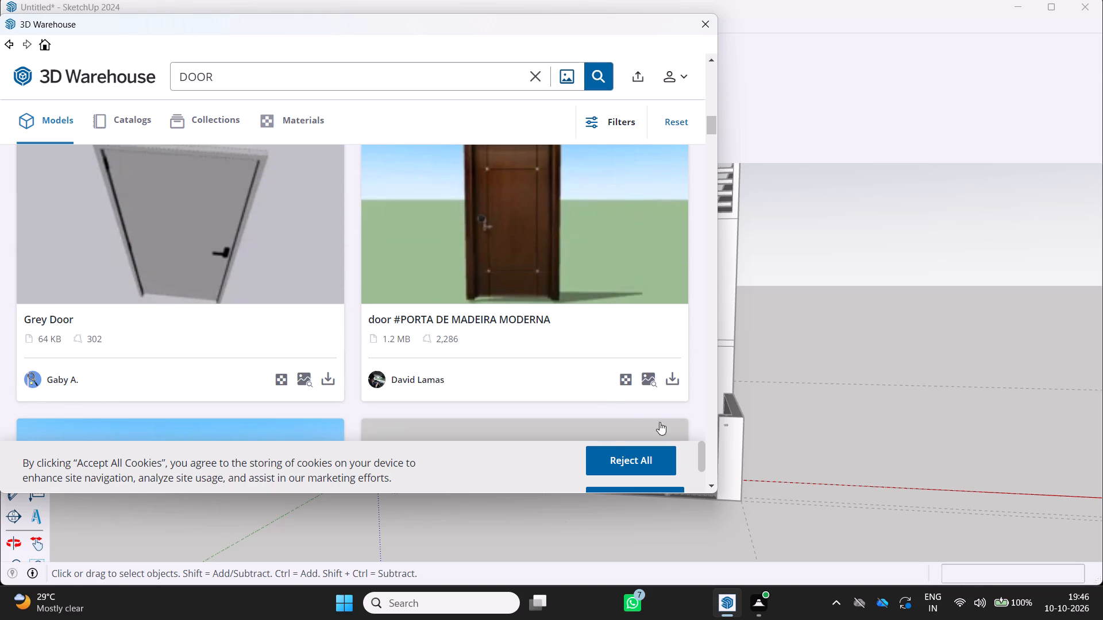
pyautogui.click(676, 375)
pyautogui.click(304, 270)
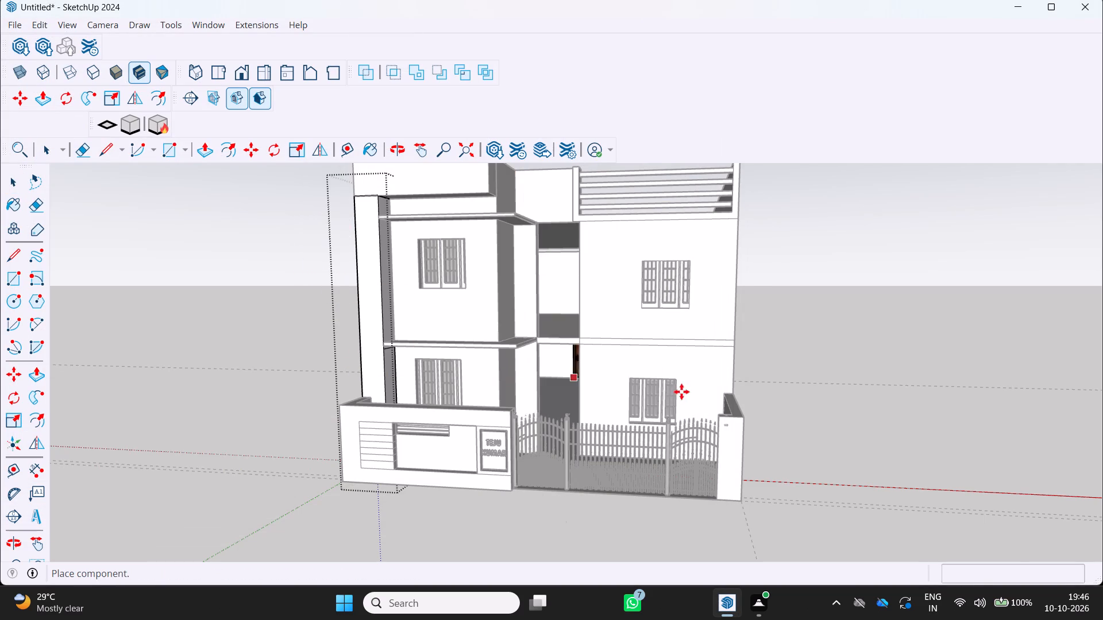
# Place the wooden door in the narrow upper-floor recess, its base just above the slab edge at the recess's lower corner.
pyautogui.scroll(1, 570, 352)
pyautogui.scroll(2, 507, 311)
pyautogui.scroll(1, 558, 344)
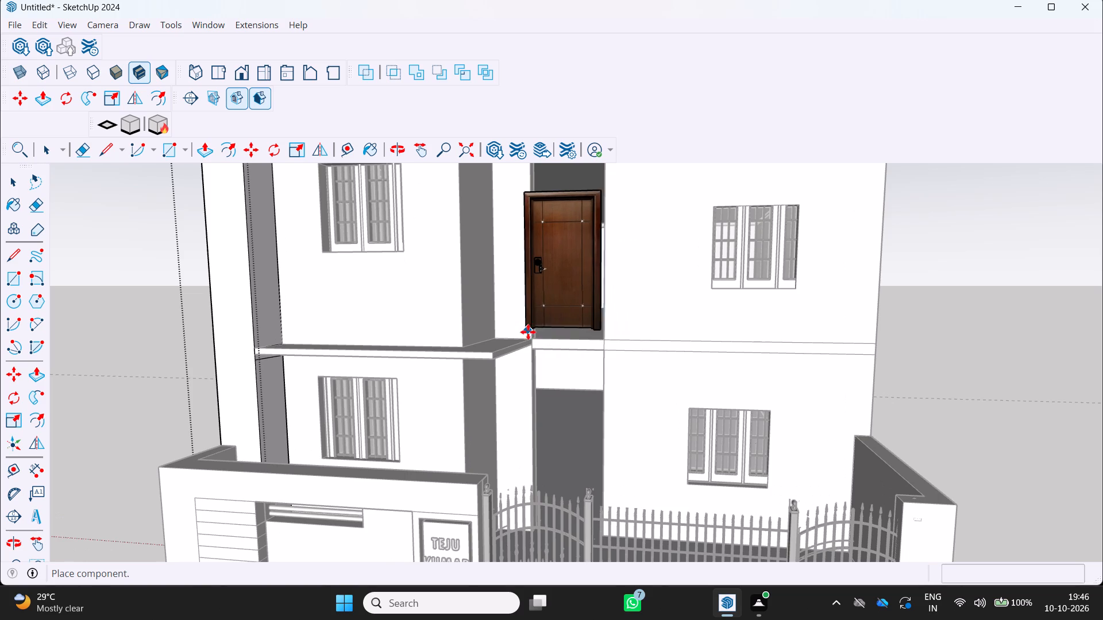
pyautogui.scroll(-5, 533, 340)
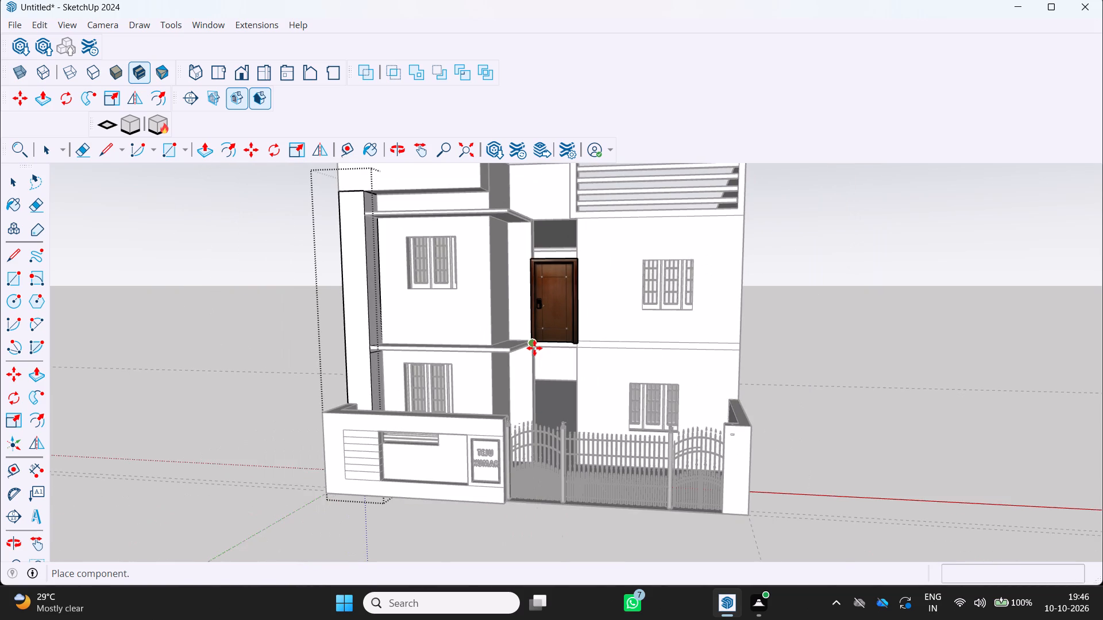
pyautogui.scroll(19, 535, 348)
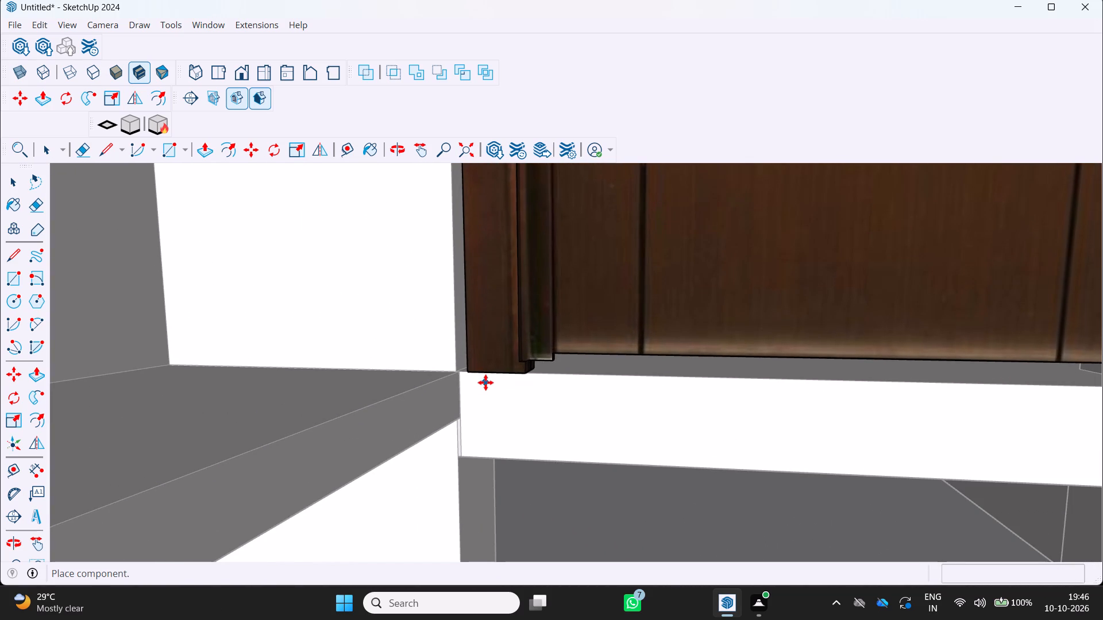
pyautogui.scroll(7, 483, 379)
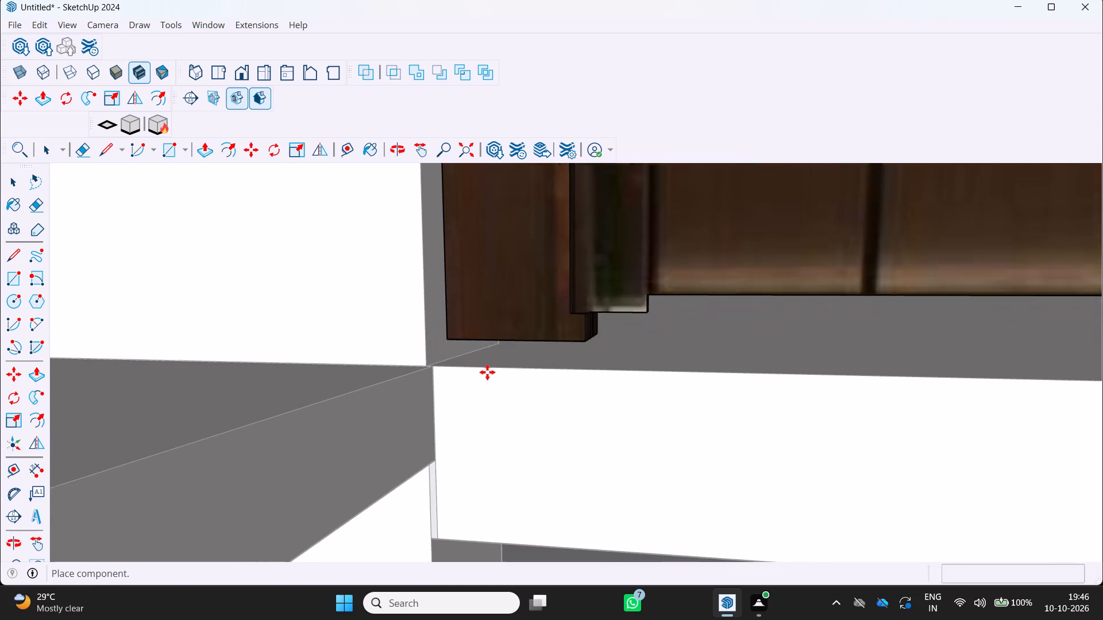
pyautogui.scroll(4, 482, 394)
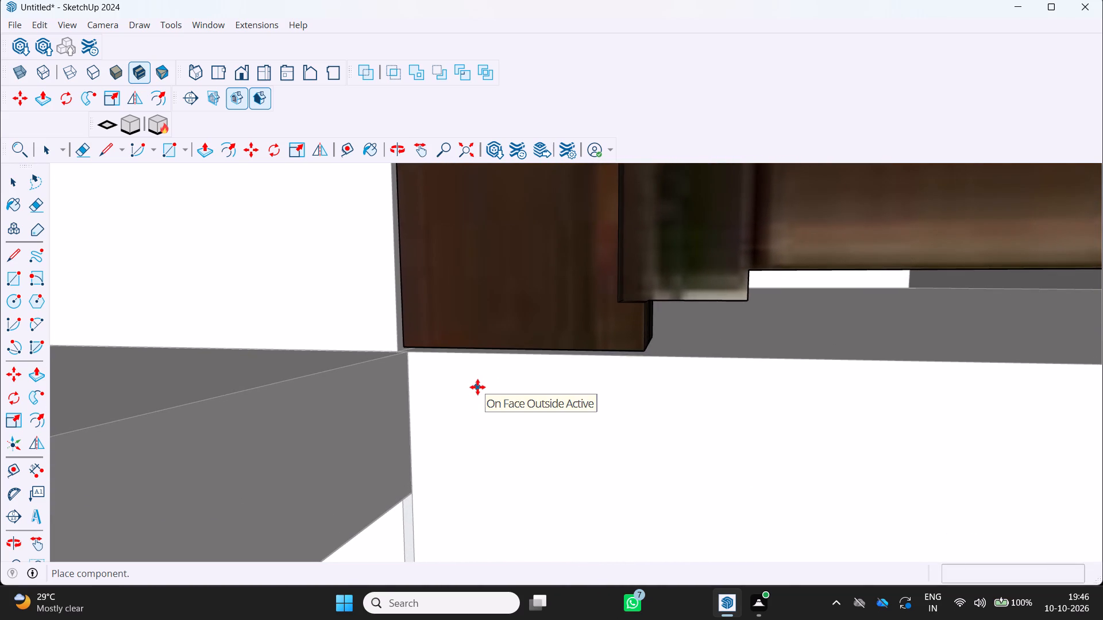
pyautogui.scroll(5, 477, 387)
pyautogui.scroll(-1, 510, 398)
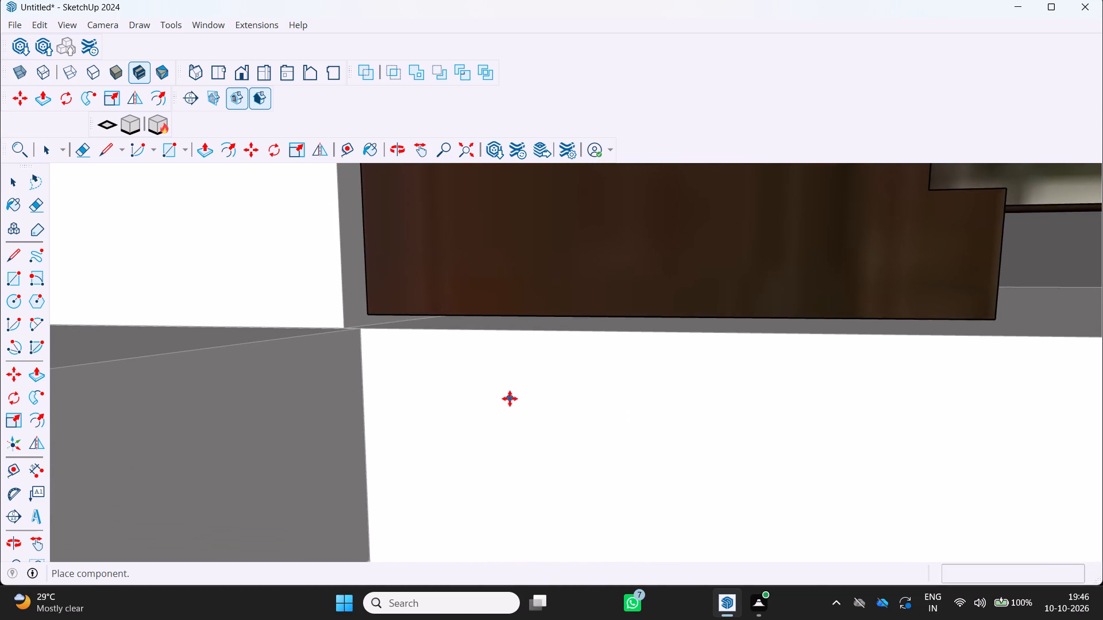
pyautogui.click(505, 399)
pyautogui.scroll(-13, 527, 417)
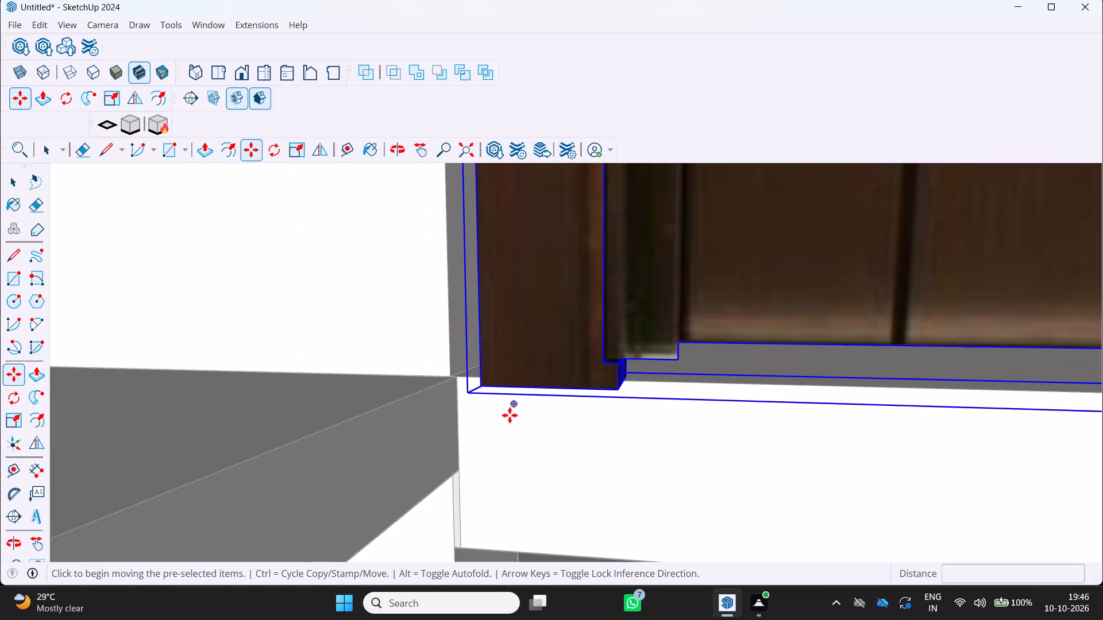
# Scale the placed door uniformly by about 0.93 to match the width of the upper-floor recess.
pyautogui.scroll(-20, 510, 415)
pyautogui.scroll(-1, 510, 415)
pyautogui.scroll(-4, 713, 410)
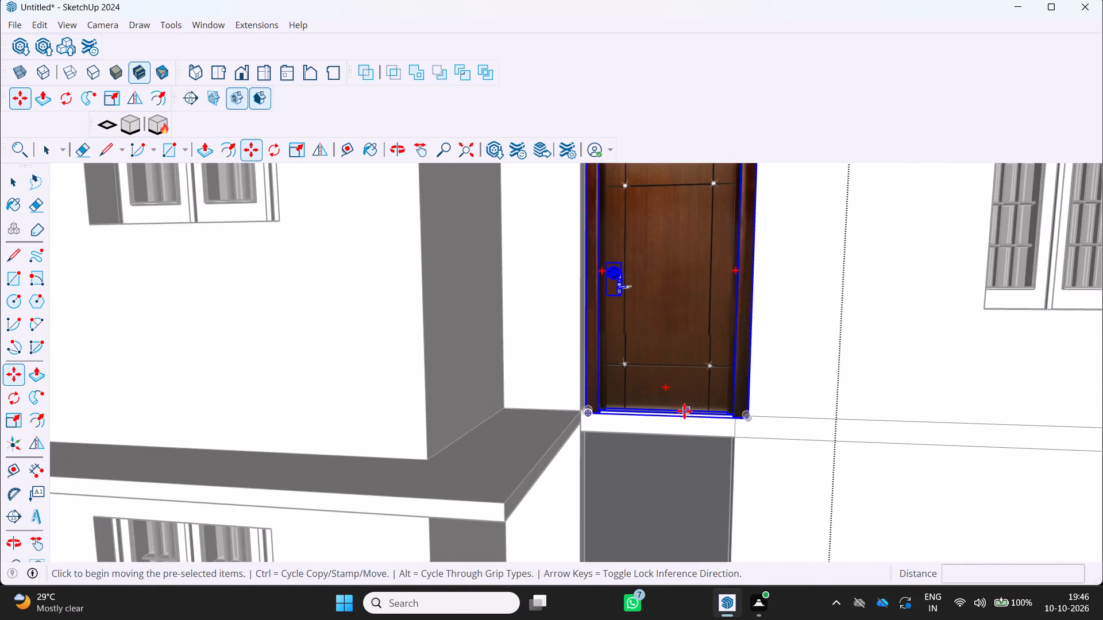
pyautogui.scroll(-1, 684, 411)
pyautogui.moveTo(672, 447); pyautogui.dragTo(658, 467, button='middle')
pyautogui.scroll(-2, 658, 467)
pyautogui.scroll(6, 666, 423)
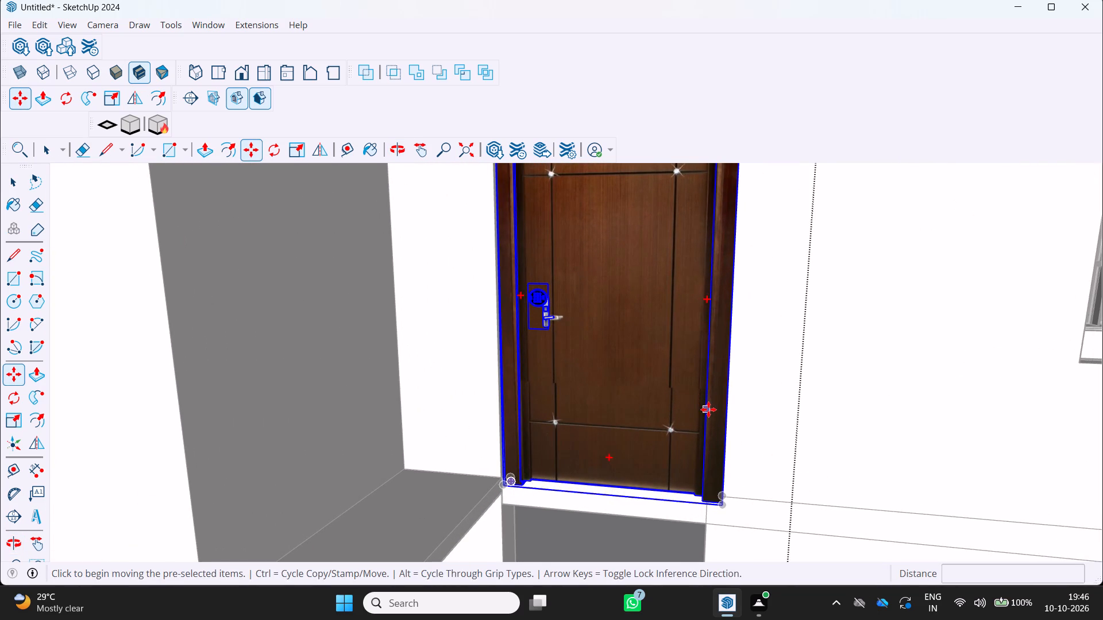
pyautogui.press('s')
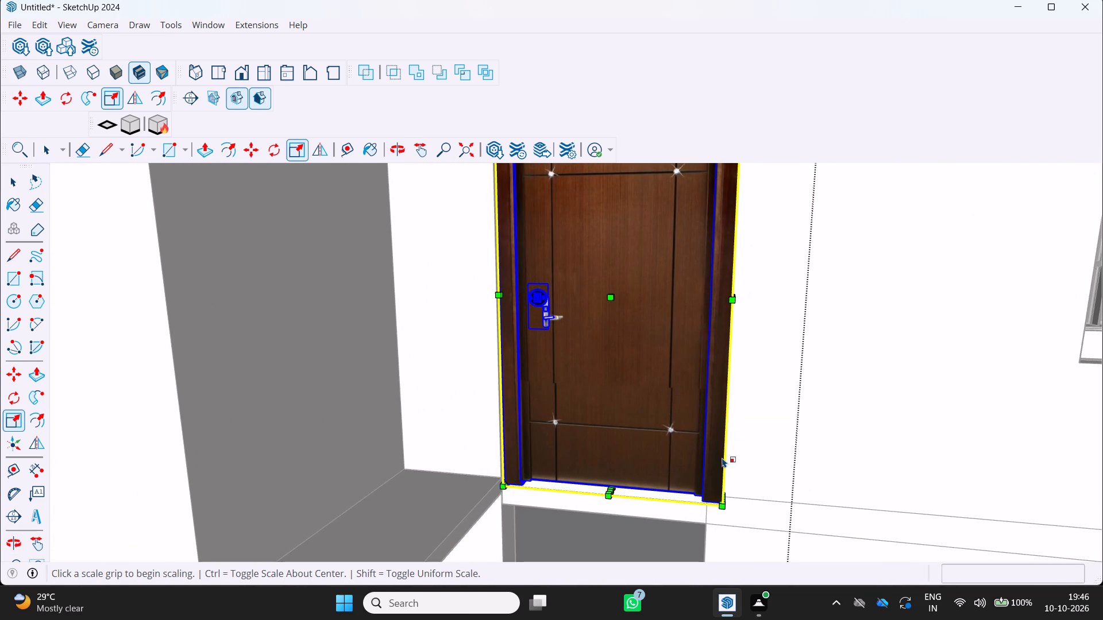
pyautogui.click(723, 507)
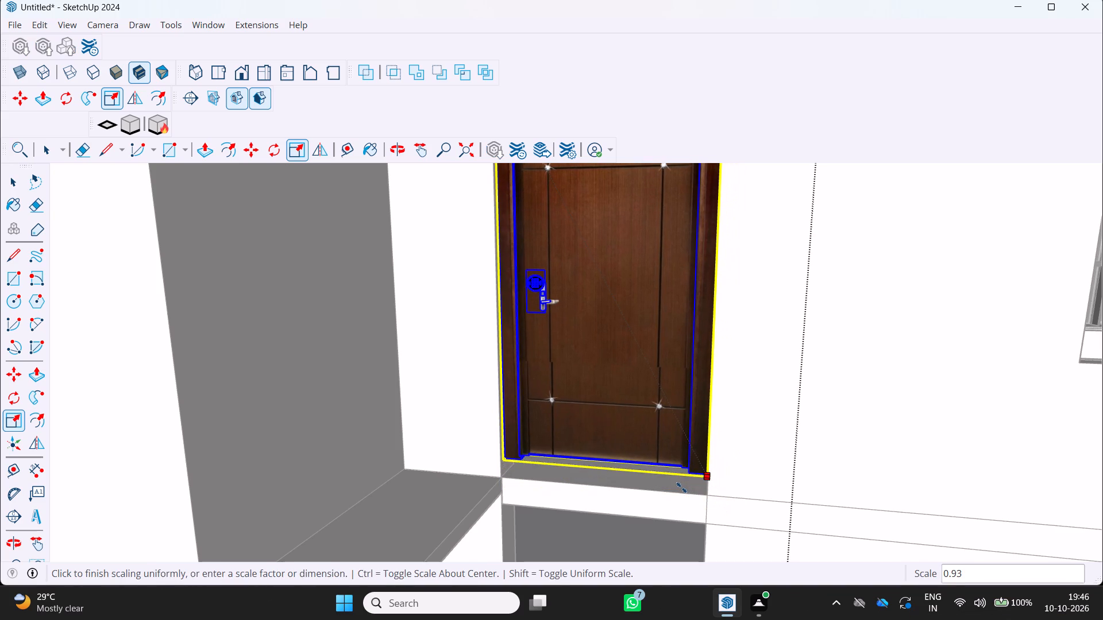
pyautogui.click(668, 493)
pyautogui.scroll(-5, 723, 472)
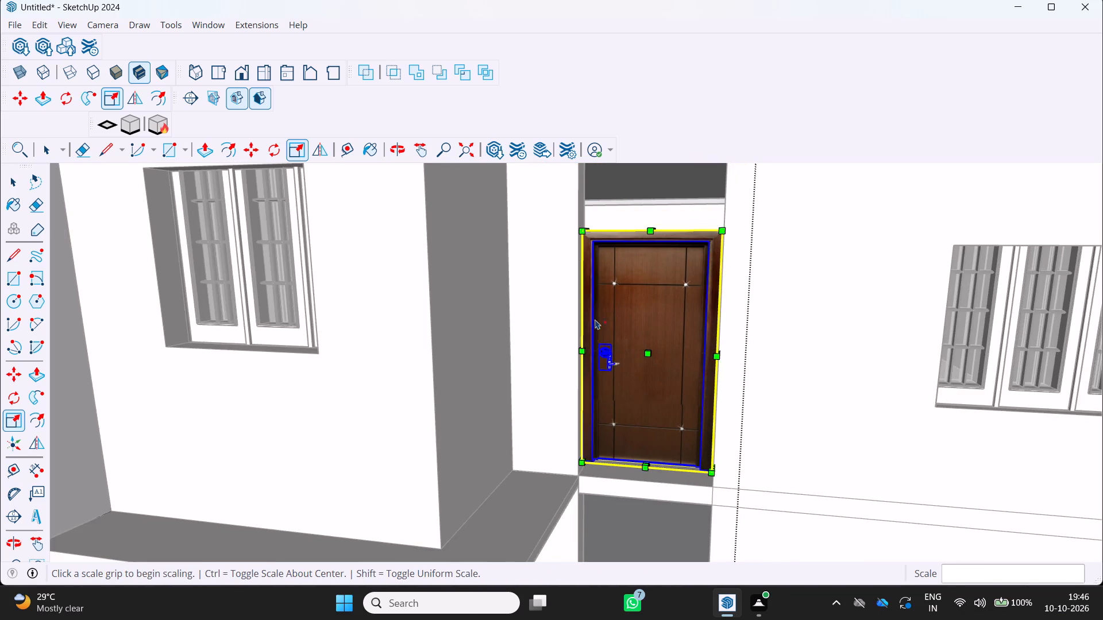
# Scale the upper-floor door by about -1.37 in depth and 1.47 in height, reaching the top of the recess.
pyautogui.scroll(2, 632, 253)
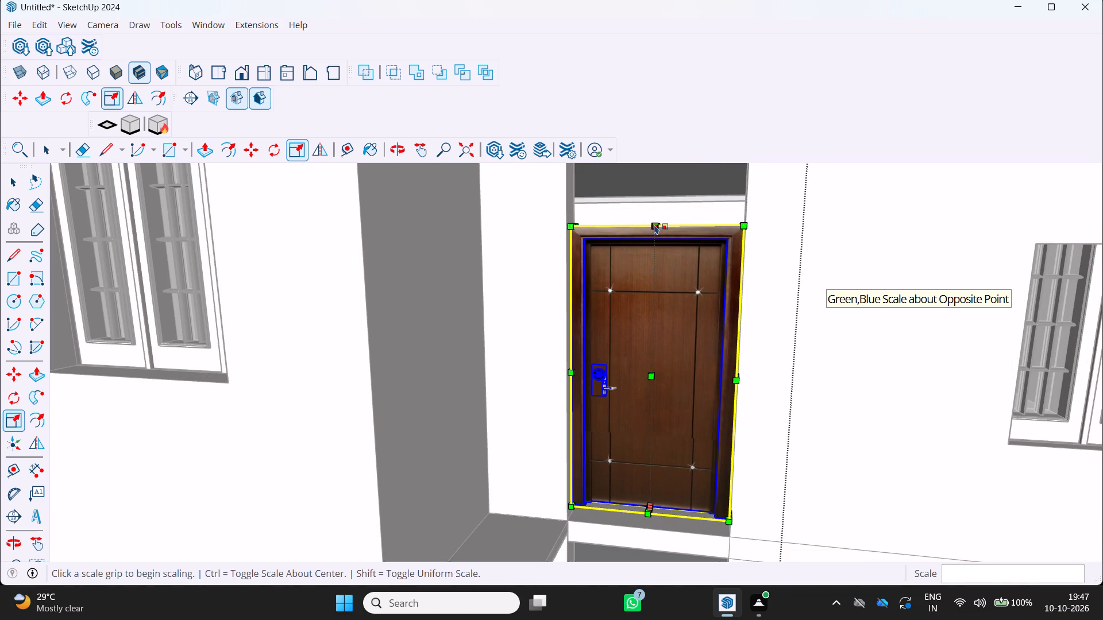
pyautogui.click(654, 224)
pyautogui.scroll(-8, 660, 170)
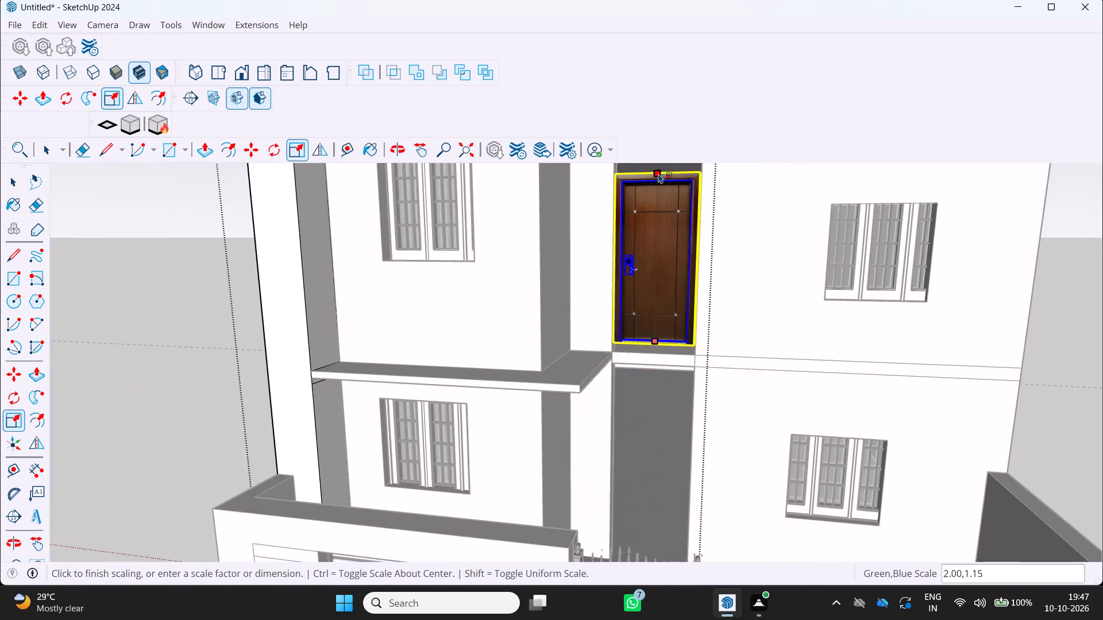
pyautogui.moveTo(658, 173); pyautogui.dragTo(743, 55, button='middle')
pyautogui.scroll(2, 645, 196)
pyautogui.moveTo(640, 186); pyautogui.dragTo(595, 262, button='middle')
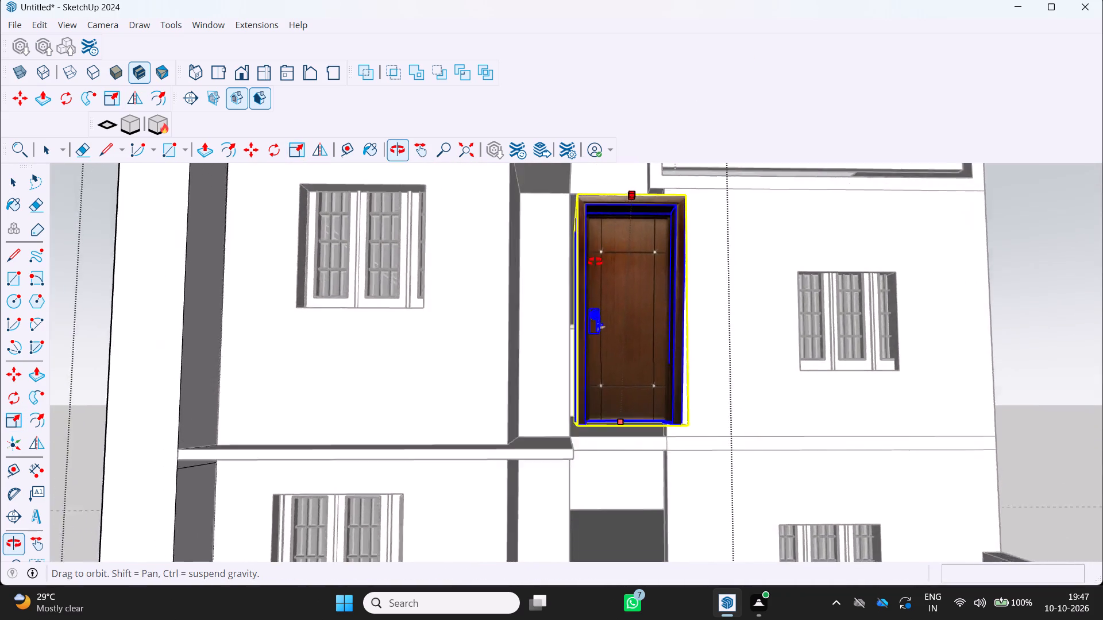
pyautogui.moveTo(595, 262); pyautogui.dragTo(543, 303, button='middle')
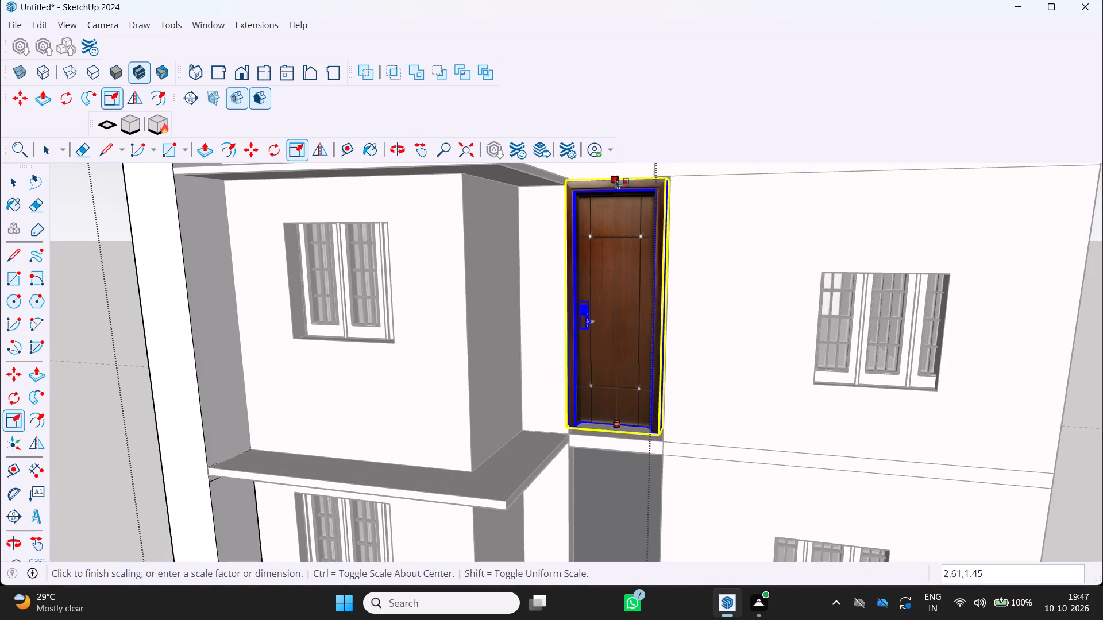
pyautogui.scroll(3, 620, 179)
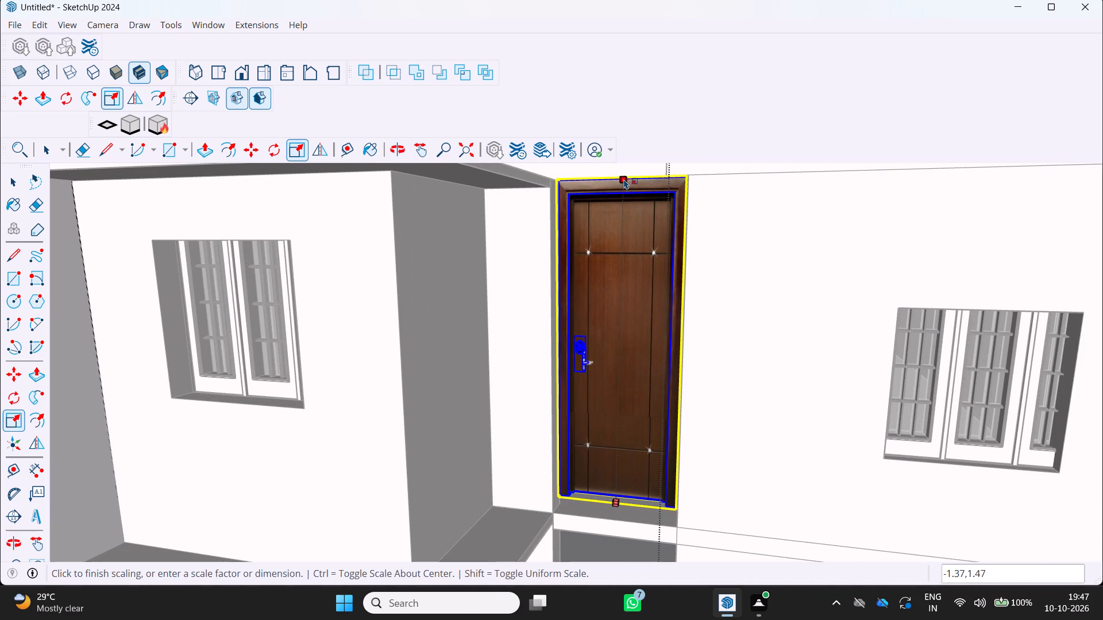
pyautogui.click(624, 179)
pyautogui.press('space')
# Copy the upper-floor wooden door about 9' 10 9/16" down into the ground-floor recess directly below it.
pyautogui.scroll(-4, 533, 334)
pyautogui.moveTo(534, 338); pyautogui.dragTo(595, 281, button='middle')
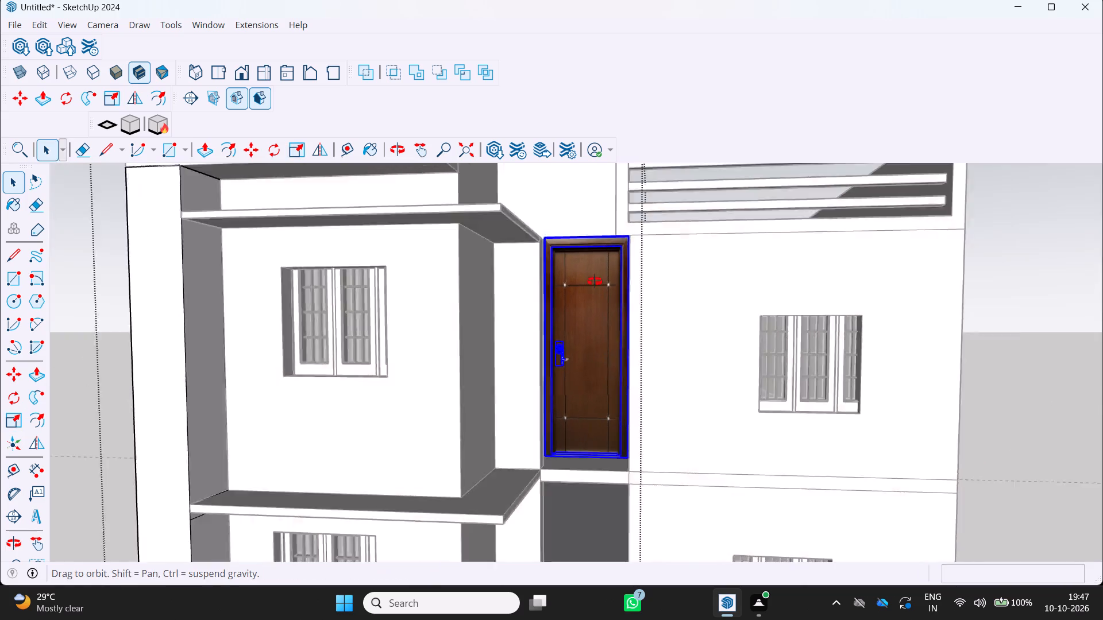
pyautogui.moveTo(595, 281); pyautogui.dragTo(597, 280, button='middle')
pyautogui.scroll(-3, 597, 280)
pyautogui.scroll(6, 587, 389)
pyautogui.scroll(-9, 618, 419)
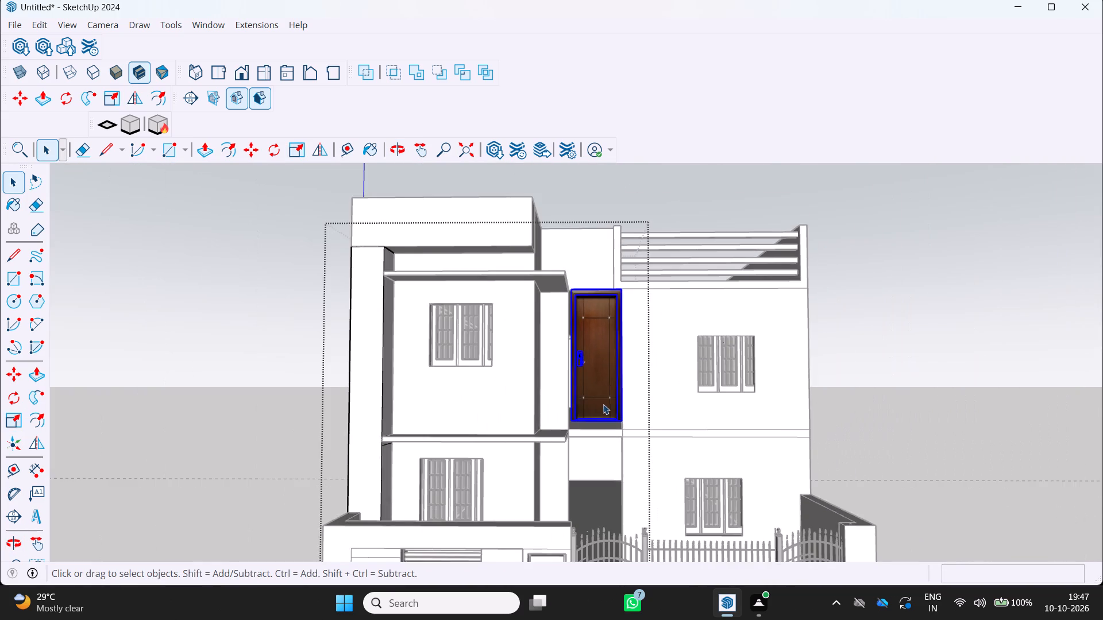
pyautogui.scroll(-4, 603, 402)
pyautogui.press('m')
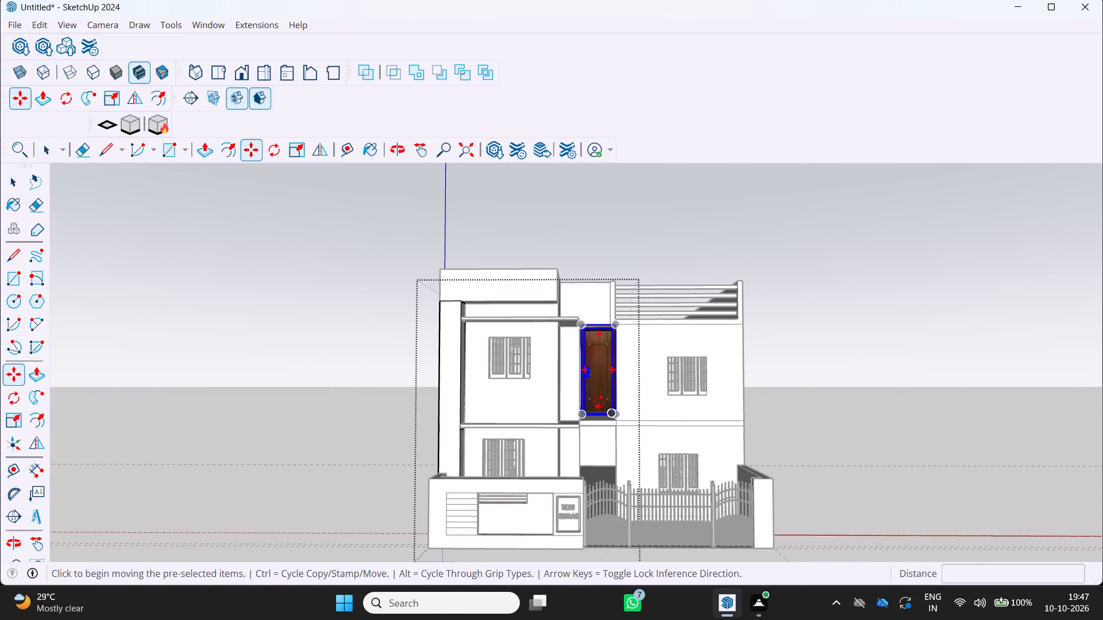
pyautogui.scroll(8, 631, 412)
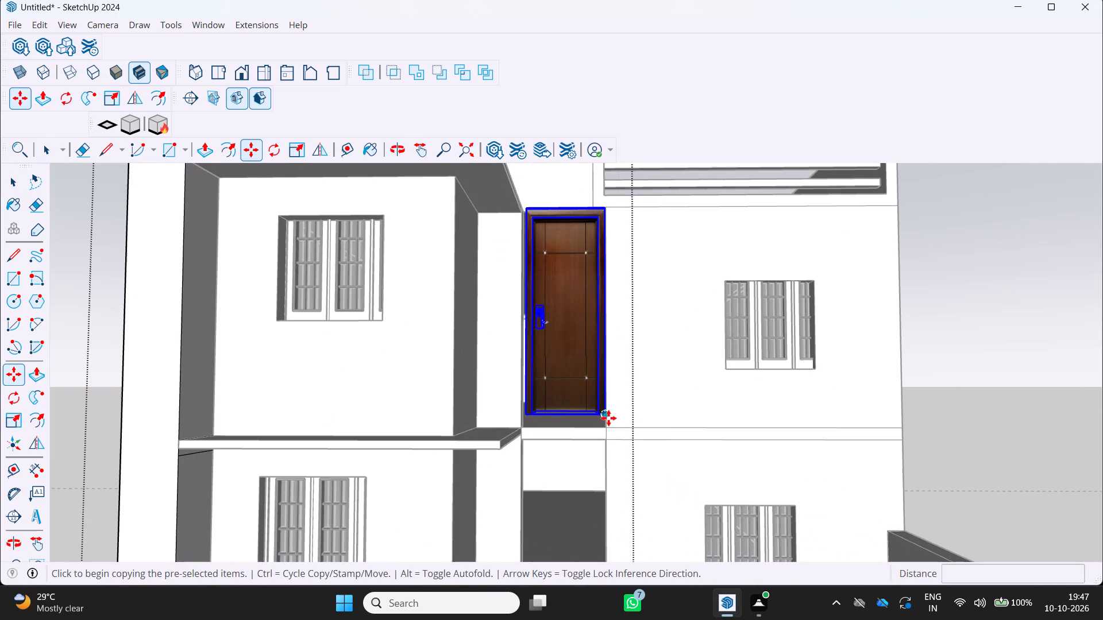
pyautogui.click(603, 417)
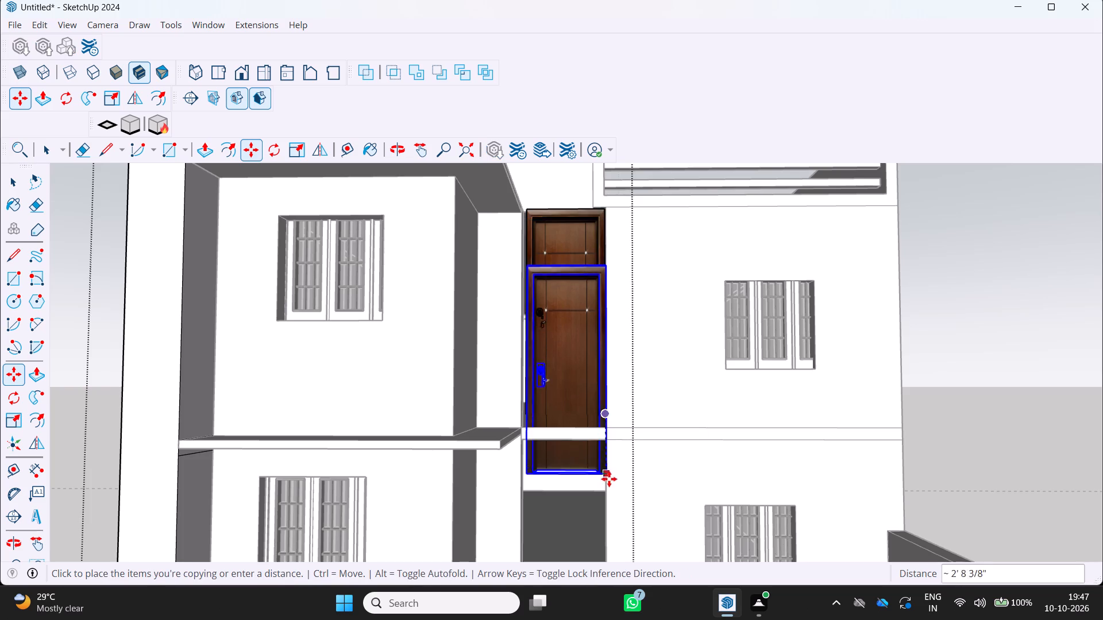
pyautogui.scroll(-9, 610, 480)
pyautogui.moveTo(599, 497); pyautogui.dragTo(600, 434, button='middle')
pyautogui.scroll(6, 599, 497)
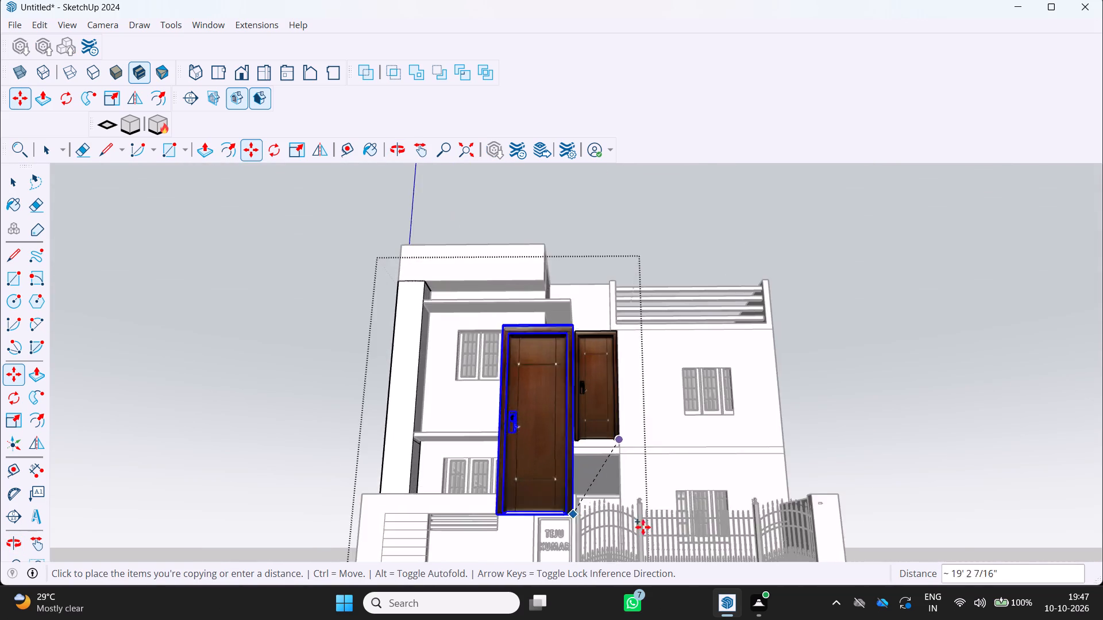
pyautogui.scroll(12, 643, 527)
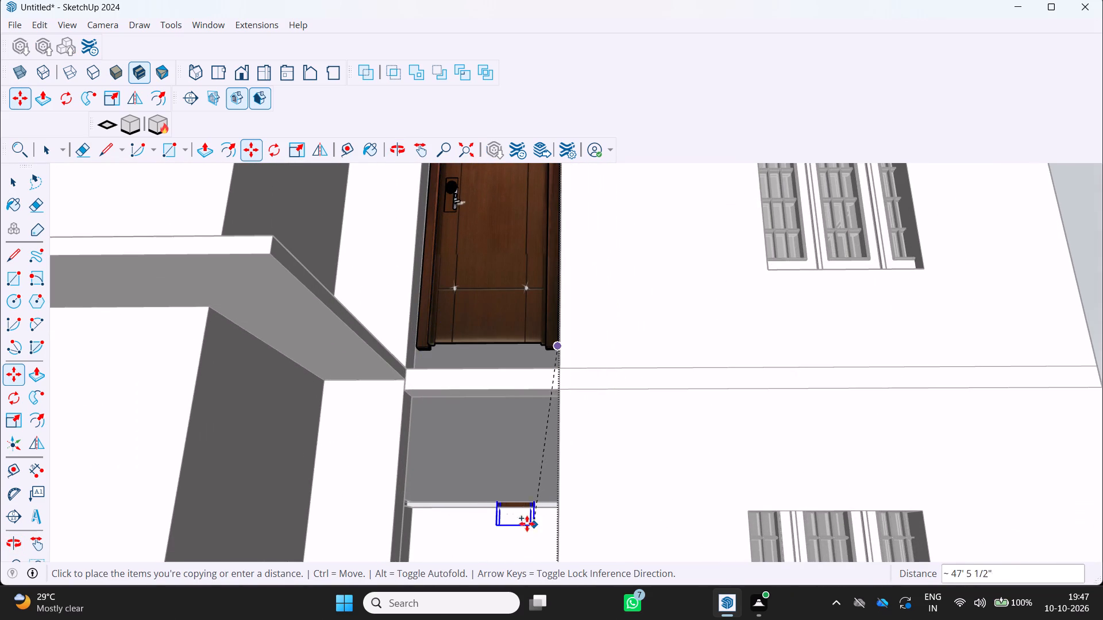
pyautogui.moveTo(490, 520); pyautogui.dragTo(518, 463, button='middle')
pyautogui.scroll(-3, 518, 463)
pyautogui.scroll(-3, 482, 394)
pyautogui.moveTo(517, 320); pyautogui.dragTo(493, 510, button='middle')
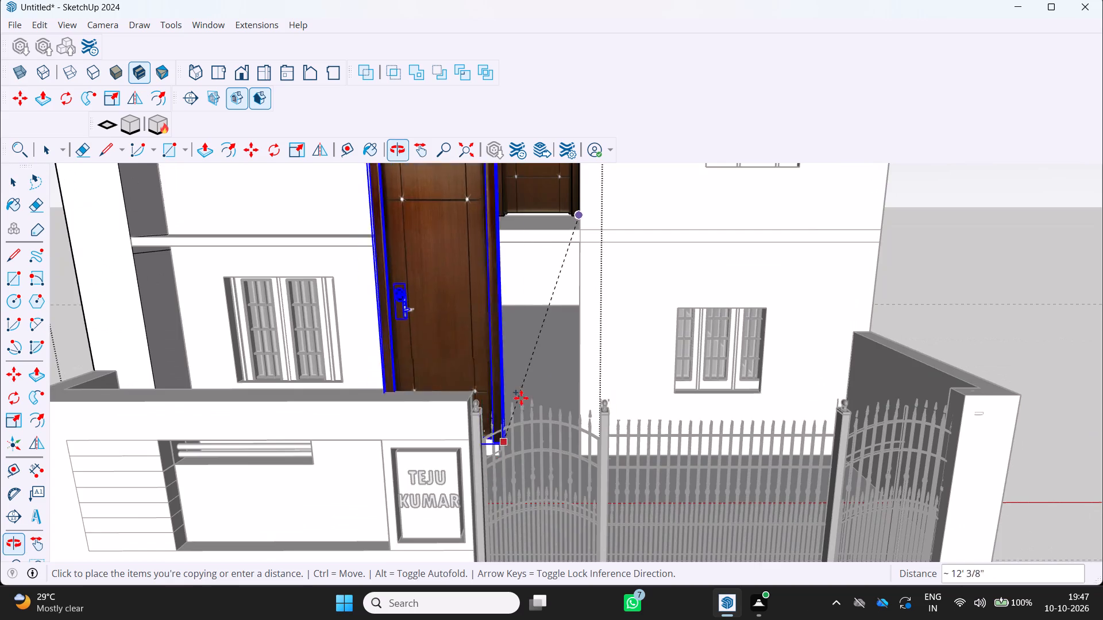
pyautogui.scroll(7, 544, 363)
pyautogui.scroll(-5, 604, 483)
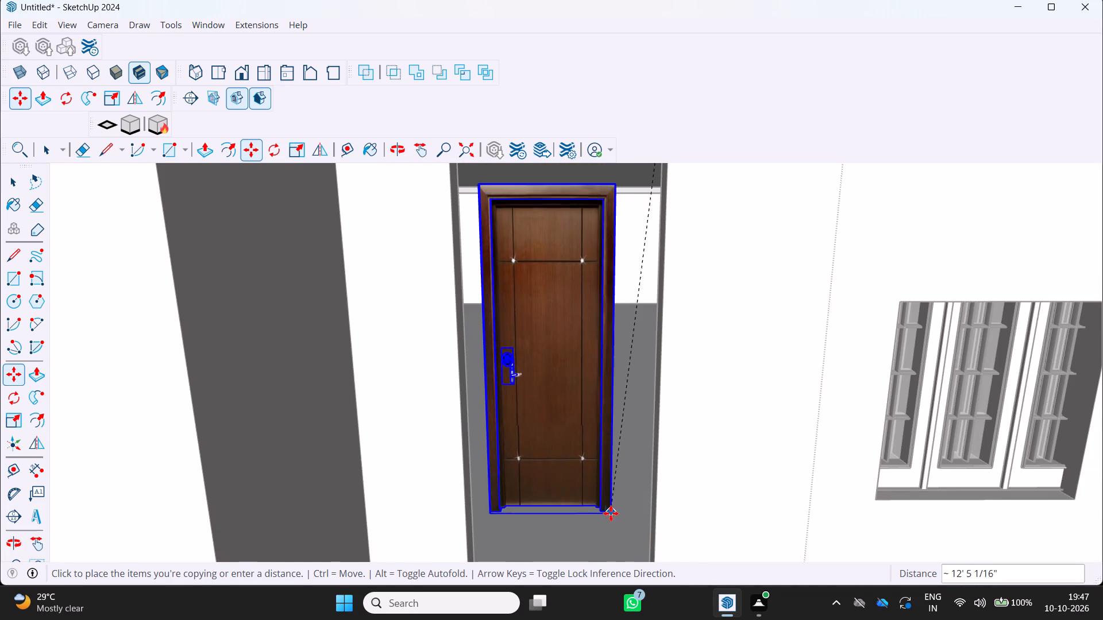
pyautogui.scroll(-4, 615, 521)
pyautogui.scroll(3, 611, 519)
pyautogui.scroll(-3, 615, 525)
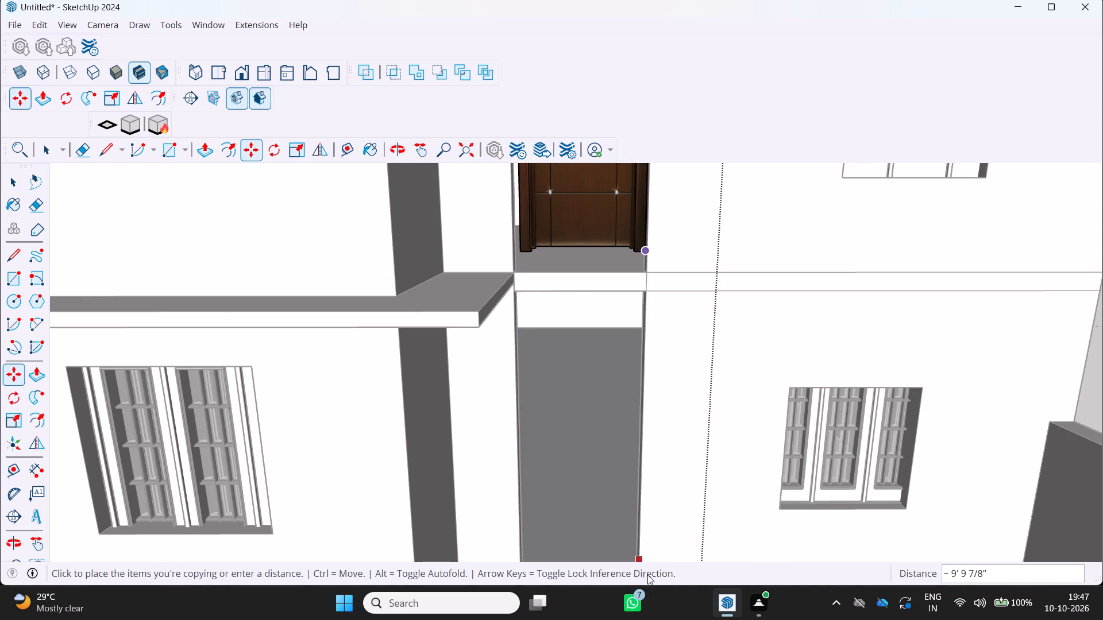
pyautogui.click(631, 560)
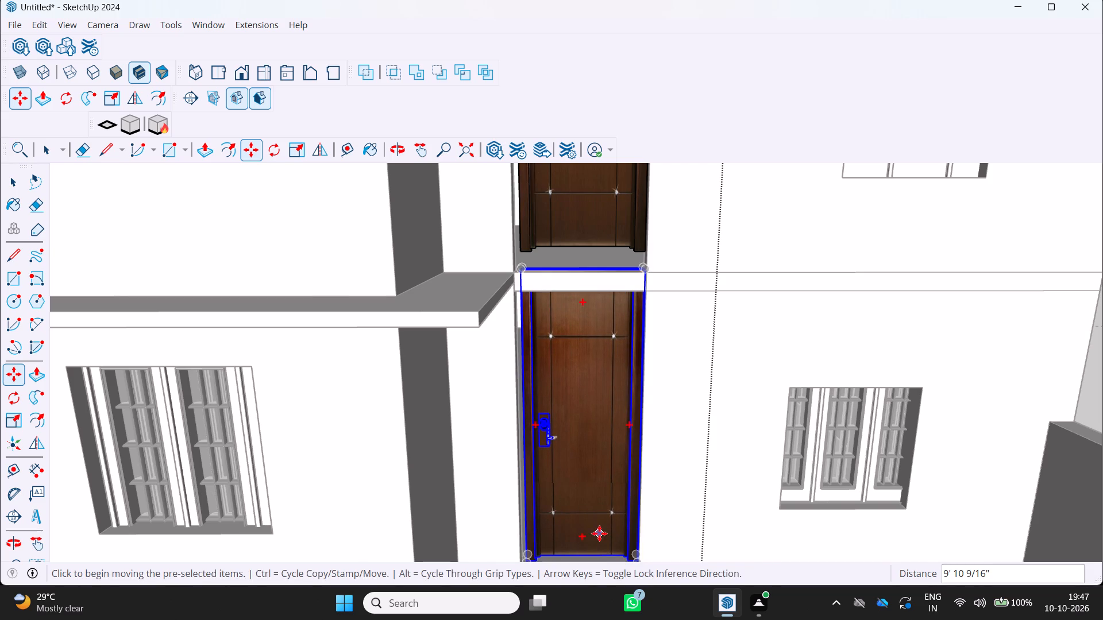
pyautogui.press('space')
# Move the copied door down about 1' 2 15/16" so its lower corner rests on the ground-floor surface.
pyautogui.scroll(-1, 491, 482)
pyautogui.moveTo(465, 440); pyautogui.dragTo(445, 379, button='middle')
pyautogui.scroll(-3, 446, 379)
pyautogui.scroll(1, 529, 440)
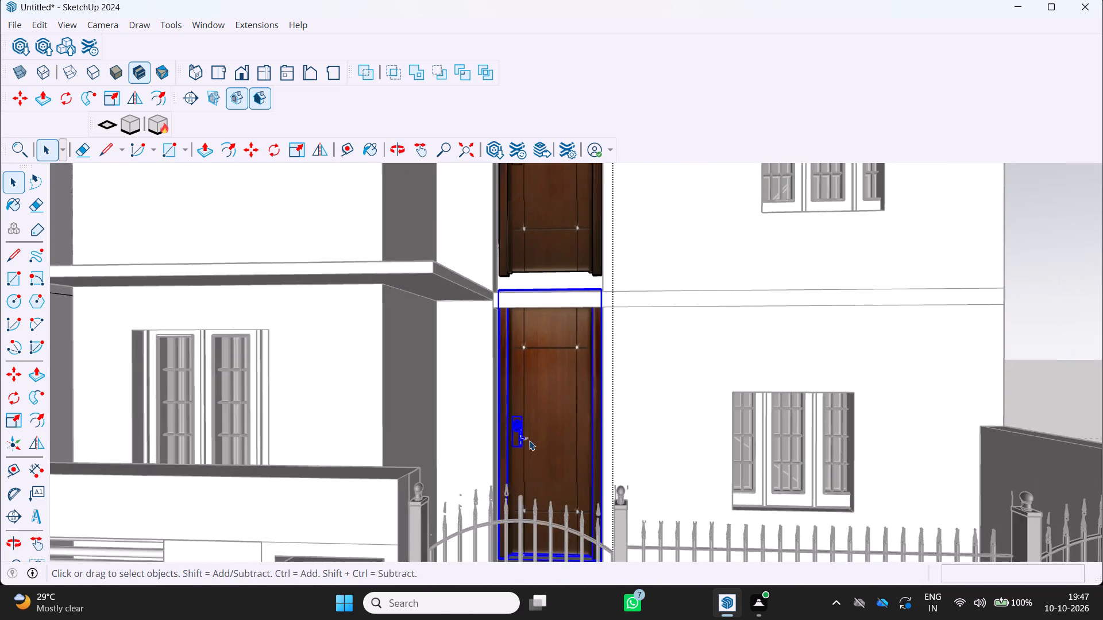
pyautogui.scroll(2, 529, 440)
pyautogui.moveTo(621, 373); pyautogui.dragTo(624, 363, button='middle')
pyautogui.scroll(1, 622, 369)
pyautogui.scroll(-8, 646, 398)
pyautogui.moveTo(651, 382); pyautogui.dragTo(641, 477, button='middle')
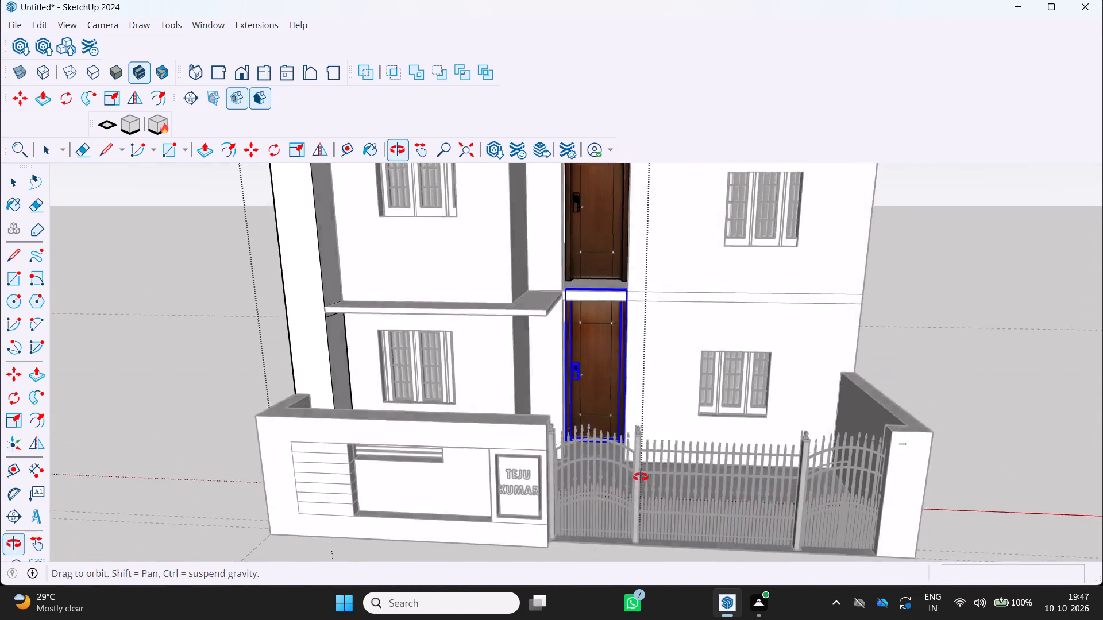
pyautogui.moveTo(641, 477); pyautogui.dragTo(635, 504, button='middle')
pyautogui.scroll(18, 631, 445)
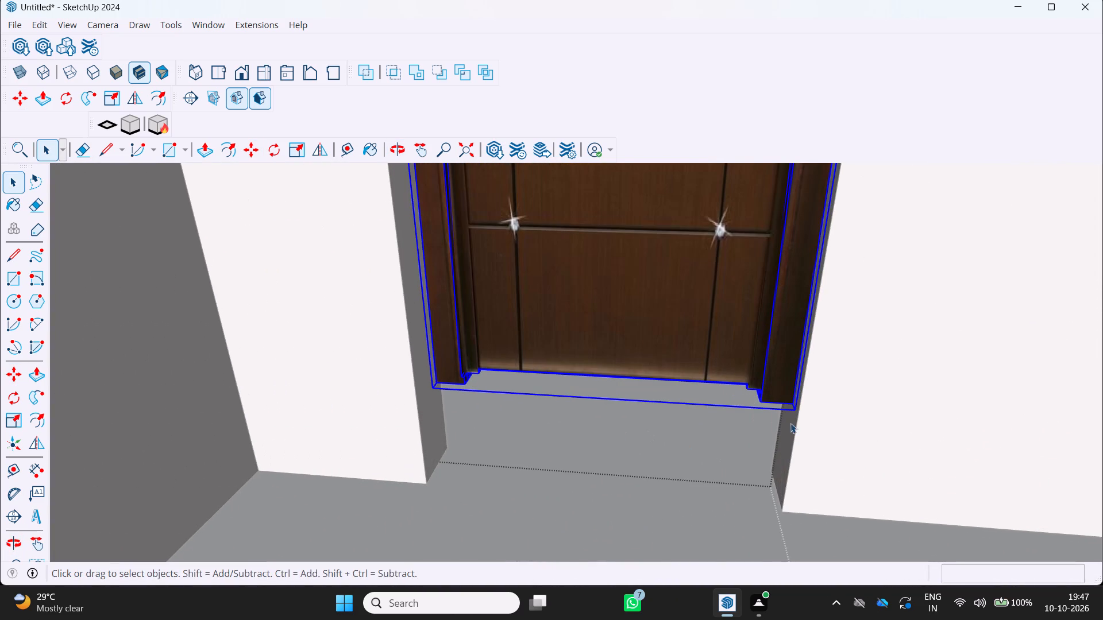
pyautogui.press('m')
pyautogui.click(793, 410)
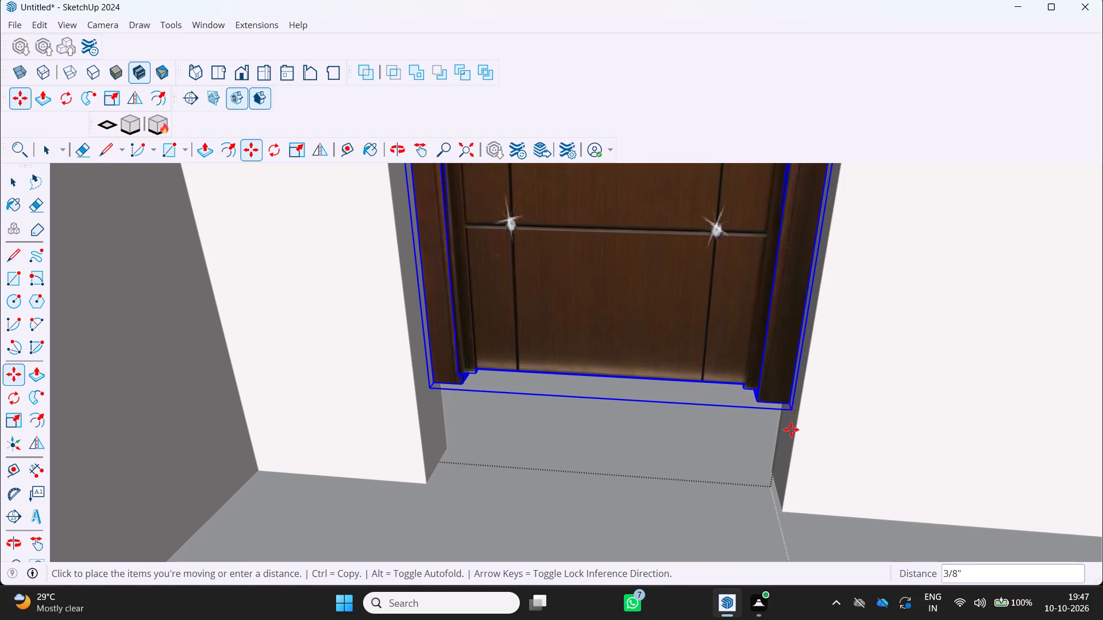
pyautogui.click(785, 517)
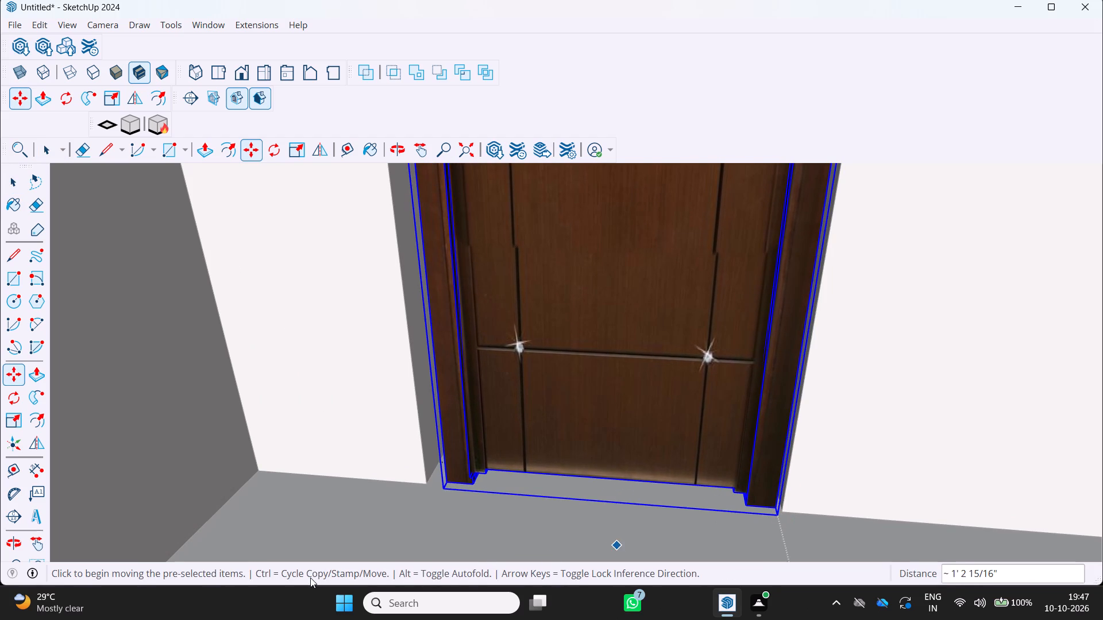
# Scale the ground-floor door uniformly by about 1.02 to match the width of its recess, and deselect it.
pyautogui.scroll(-6, 310, 577)
pyautogui.scroll(4, 271, 567)
pyautogui.moveTo(345, 533); pyautogui.dragTo(461, 486, button='middle')
pyautogui.scroll(2, 472, 477)
pyautogui.moveTo(560, 494); pyautogui.dragTo(495, 489, button='middle')
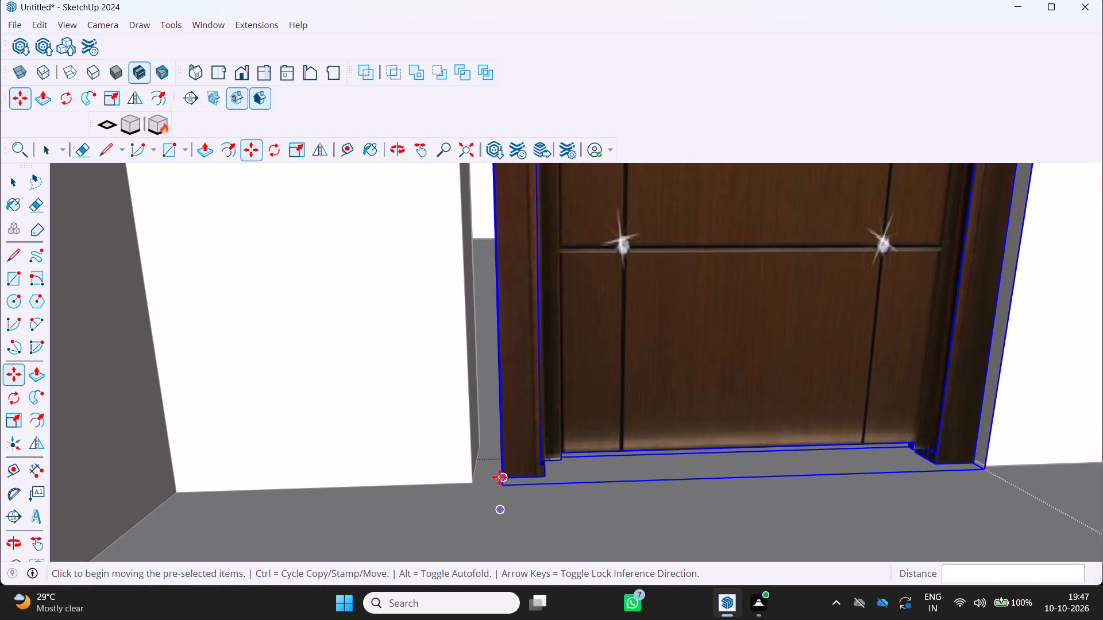
pyautogui.press('s')
pyautogui.click(502, 482)
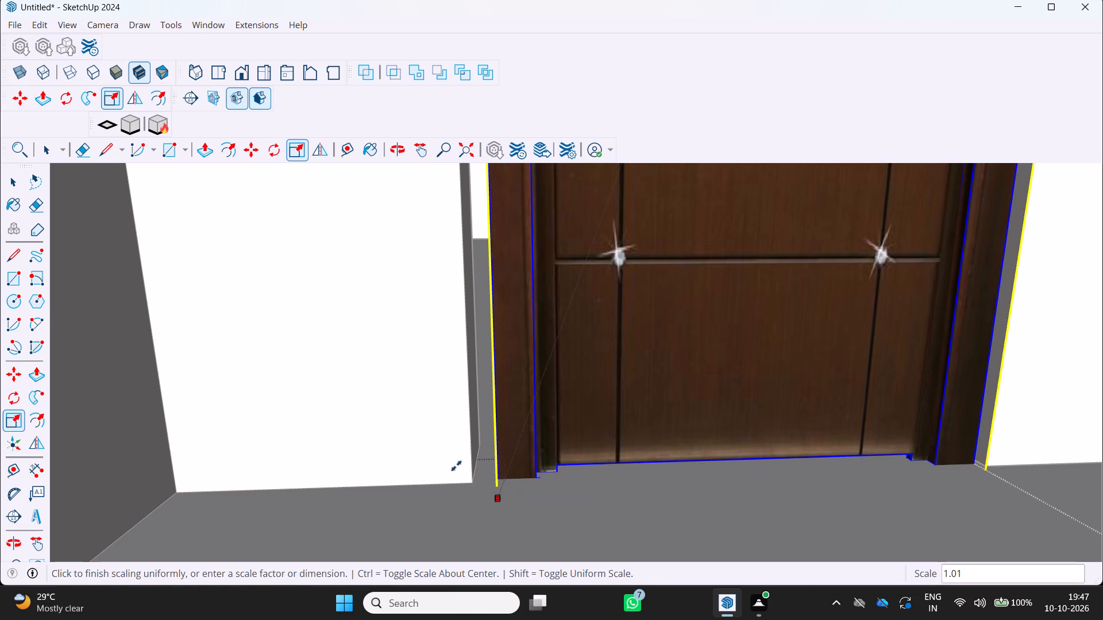
pyautogui.moveTo(410, 429); pyautogui.dragTo(372, 423, button='middle')
pyautogui.scroll(1, 406, 432)
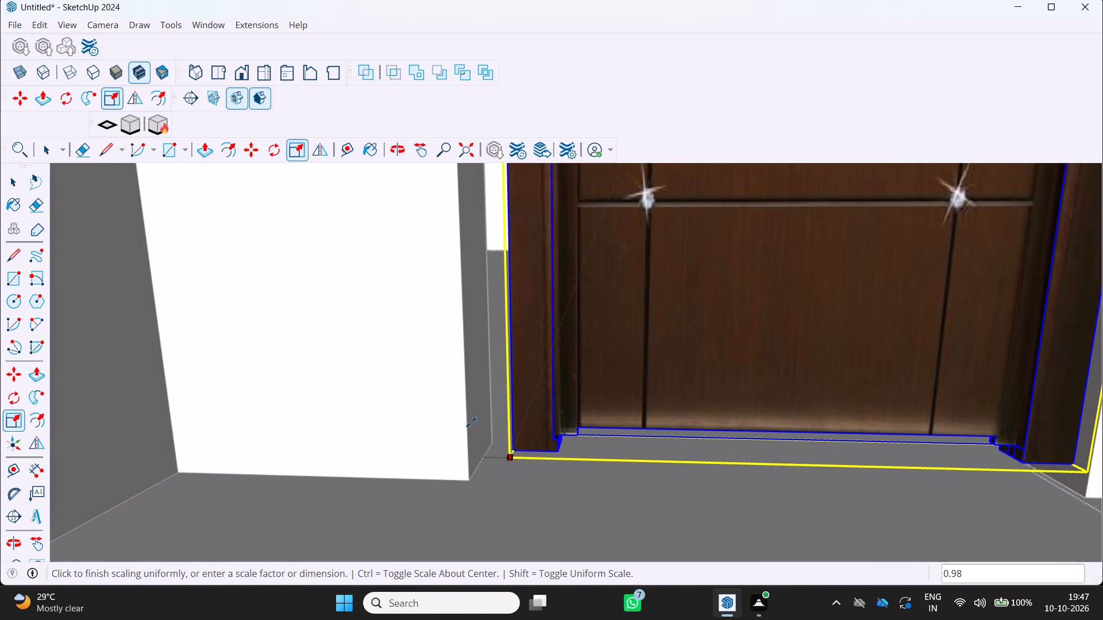
pyautogui.scroll(-16, 471, 425)
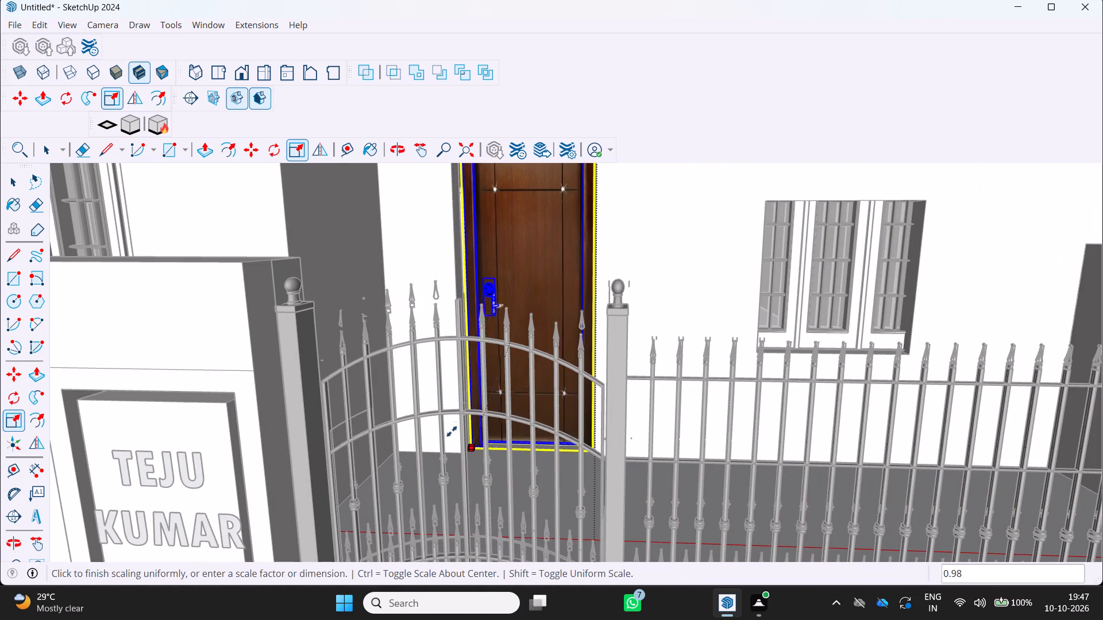
pyautogui.click(316, 388)
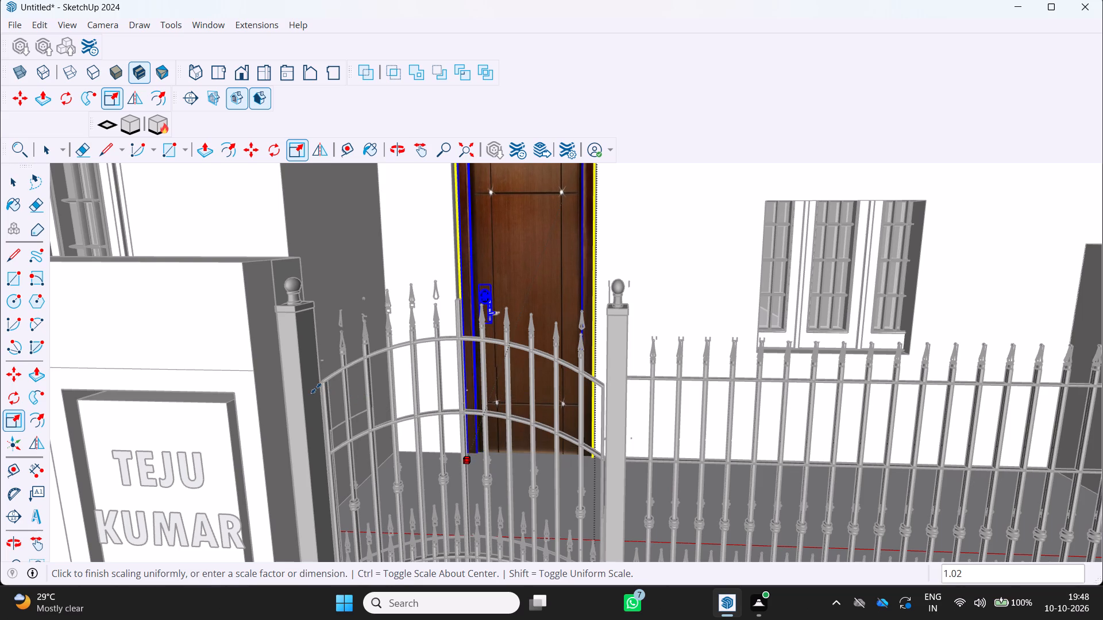
pyautogui.press('space')
pyautogui.click(392, 330)
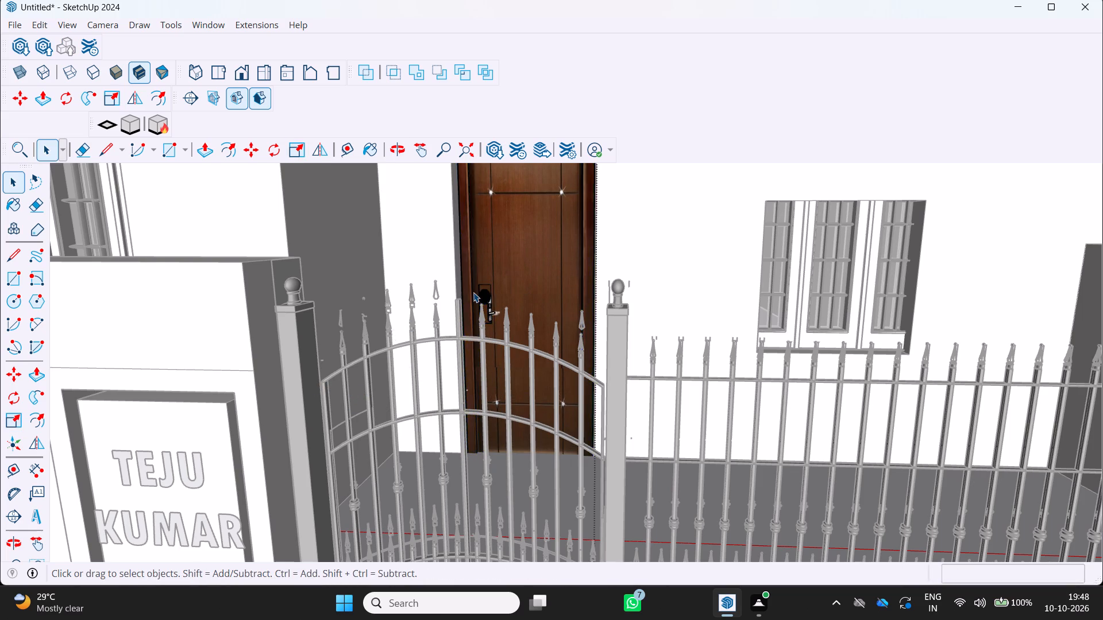
# Scale the ground-floor door by about 0.87 in depth and 1.07 in height, and exit the house group.
pyautogui.scroll(-5, 473, 292)
pyautogui.moveTo(475, 289); pyautogui.dragTo(491, 351, button='middle')
pyautogui.scroll(-5, 492, 350)
pyautogui.scroll(6, 502, 228)
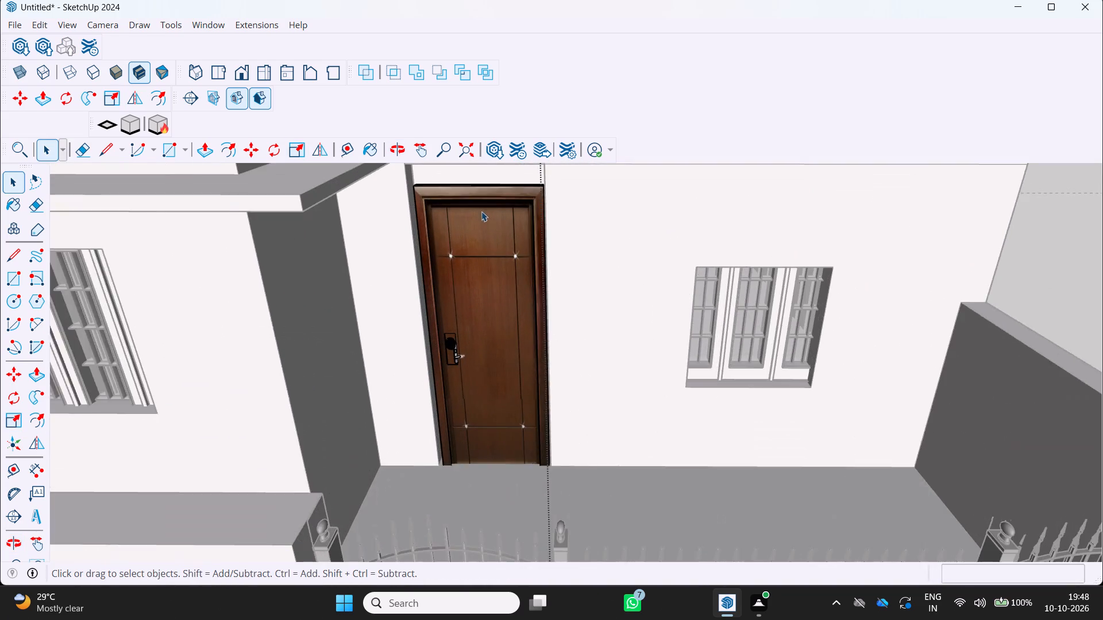
pyautogui.scroll(2, 481, 211)
pyautogui.scroll(3, 486, 260)
pyautogui.moveTo(485, 256); pyautogui.dragTo(546, 431, button='middle')
pyautogui.scroll(-2, 539, 393)
pyautogui.middleClick(546, 431)
pyautogui.moveTo(510, 386); pyautogui.dragTo(466, 255, button='middle')
pyautogui.scroll(5, 473, 235)
pyautogui.moveTo(483, 278); pyautogui.dragTo(456, 232, button='middle')
pyautogui.scroll(3, 491, 275)
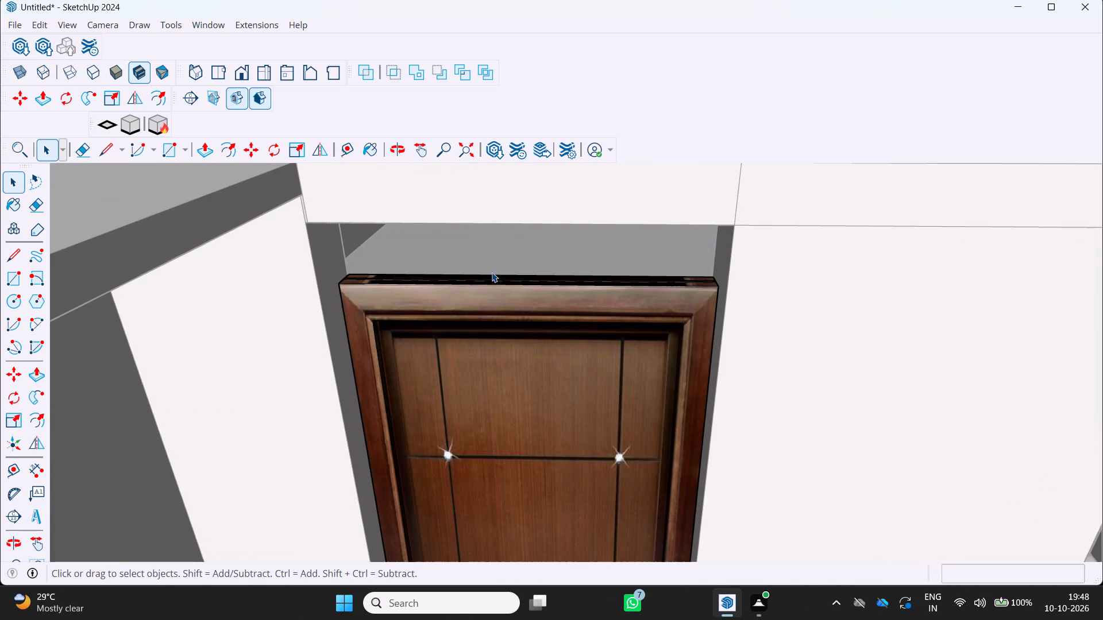
pyautogui.press('s')
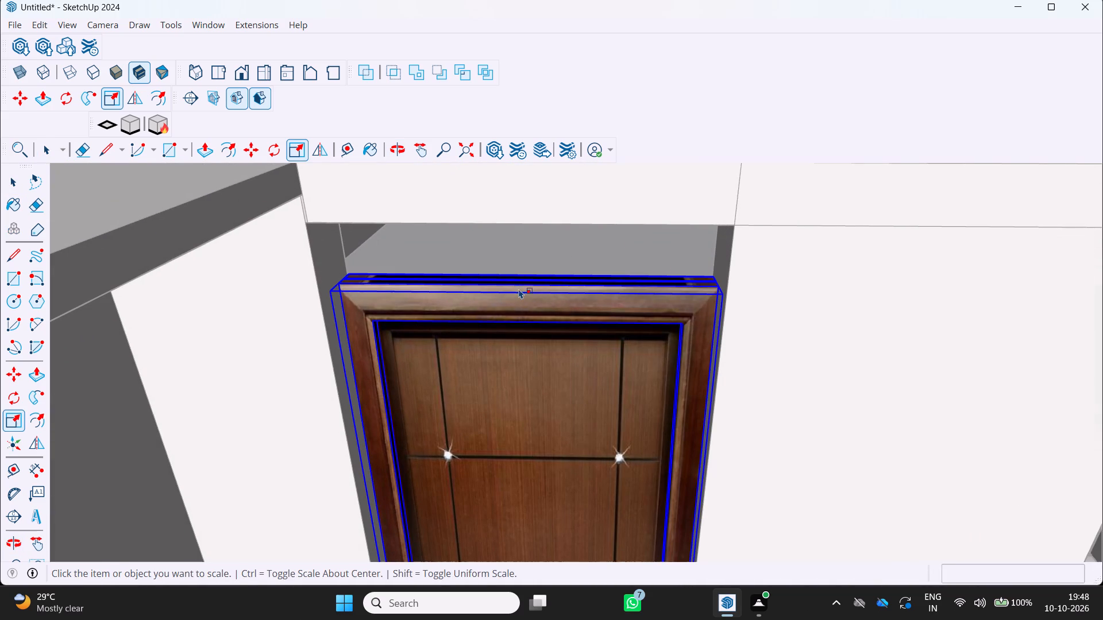
pyautogui.press('s')
pyautogui.click(527, 292)
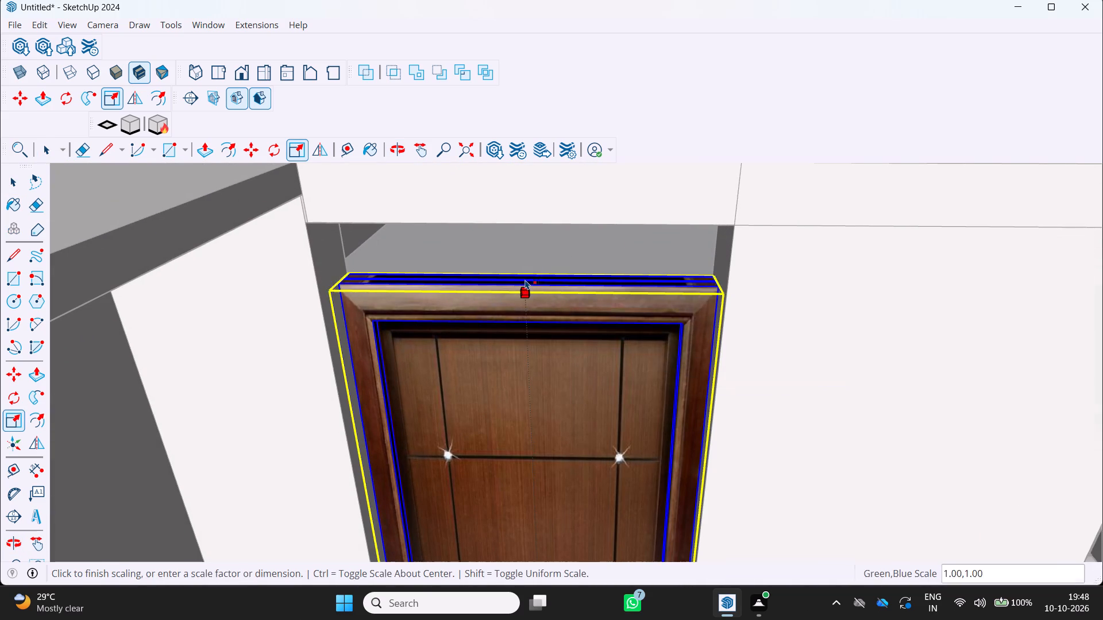
pyautogui.scroll(-5, 533, 237)
pyautogui.scroll(4, 541, 259)
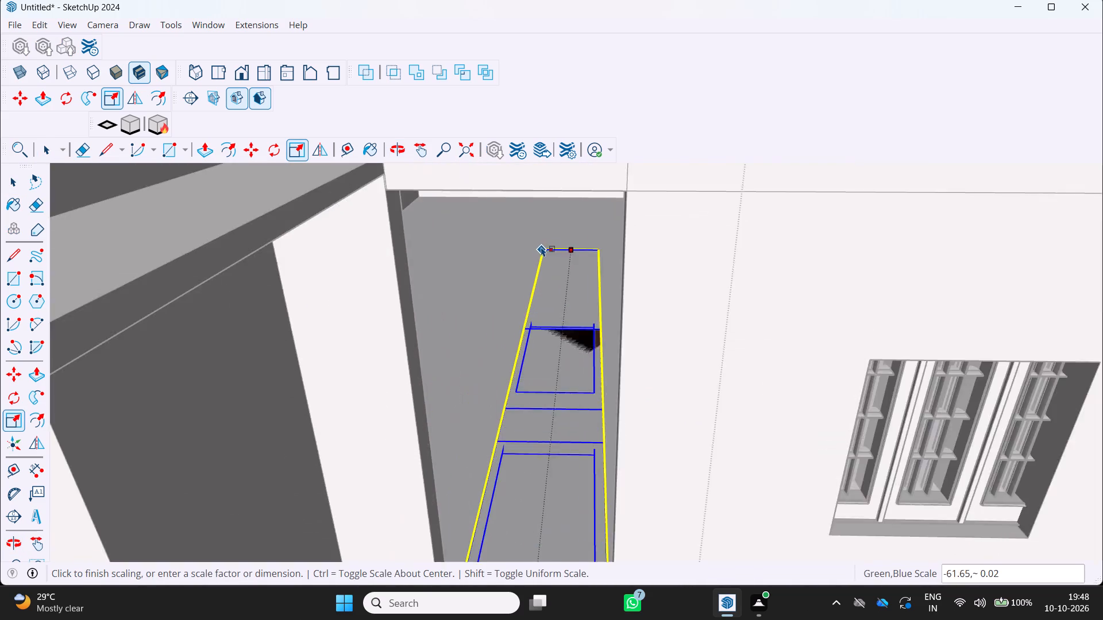
pyautogui.scroll(3, 541, 247)
pyautogui.scroll(-6, 391, 262)
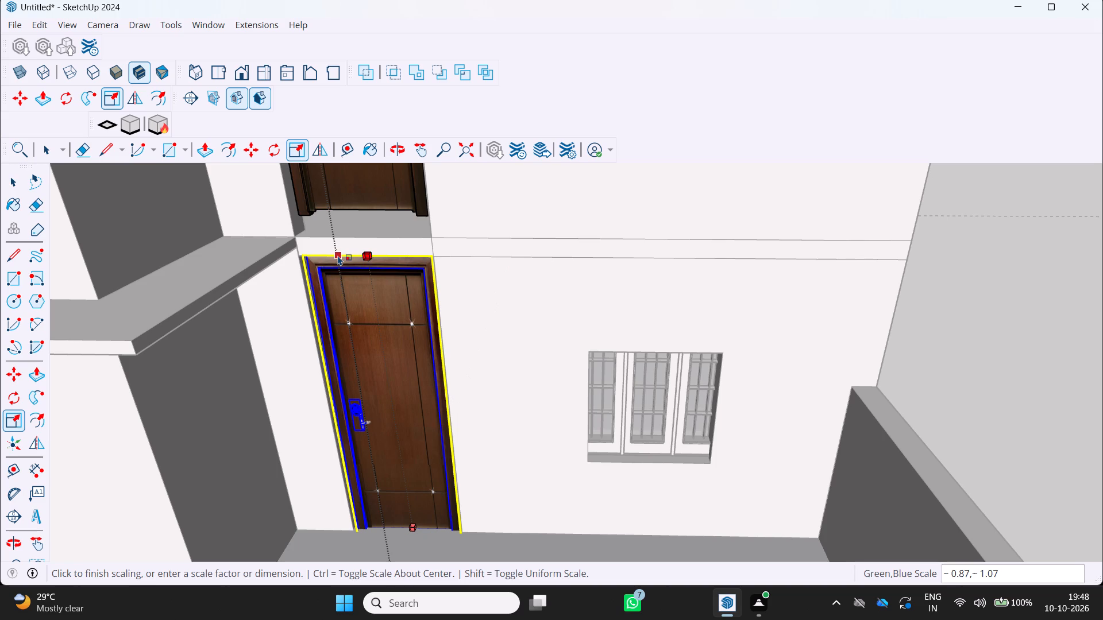
pyautogui.click(338, 255)
pyautogui.press('space')
pyautogui.scroll(-4, 407, 379)
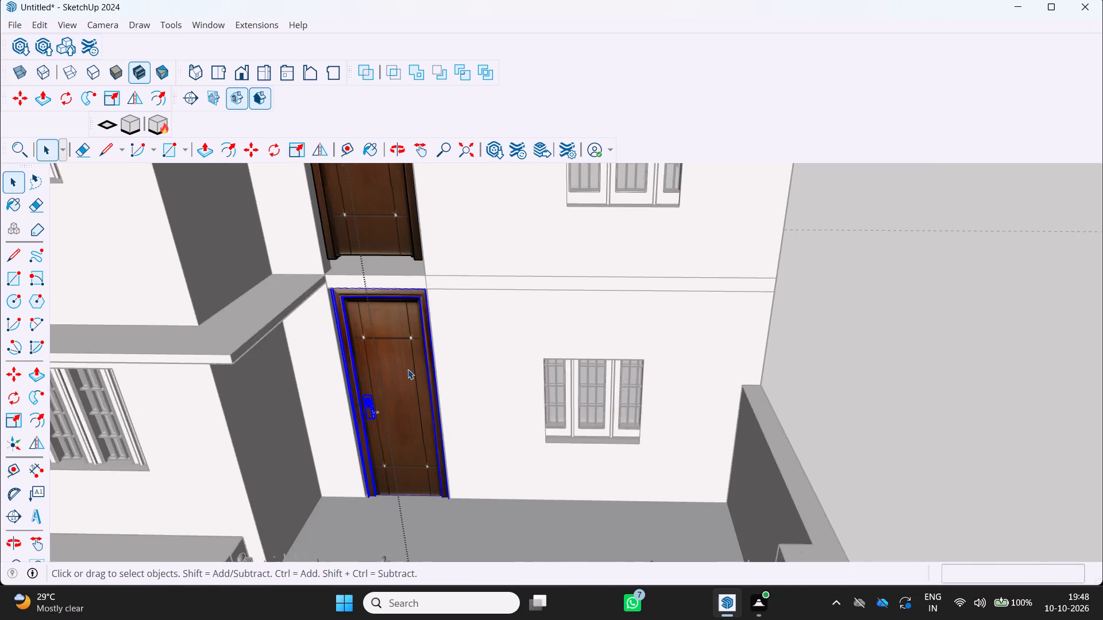
pyautogui.scroll(-5, 408, 369)
pyautogui.click(667, 464)
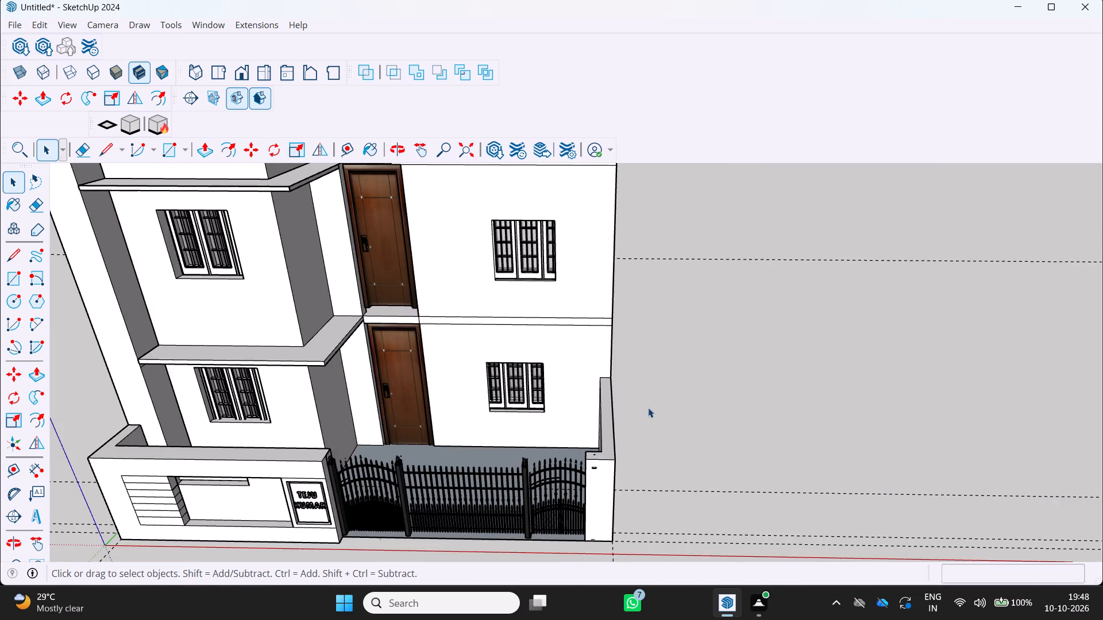
# Examine the complete house front from several angles, including both doors, the gate and the nameplate wall.
pyautogui.scroll(-1, 648, 406)
pyautogui.moveTo(648, 405); pyautogui.dragTo(716, 324, button='middle')
pyautogui.scroll(-5, 716, 324)
pyautogui.moveTo(700, 332); pyautogui.dragTo(586, 336, button='middle')
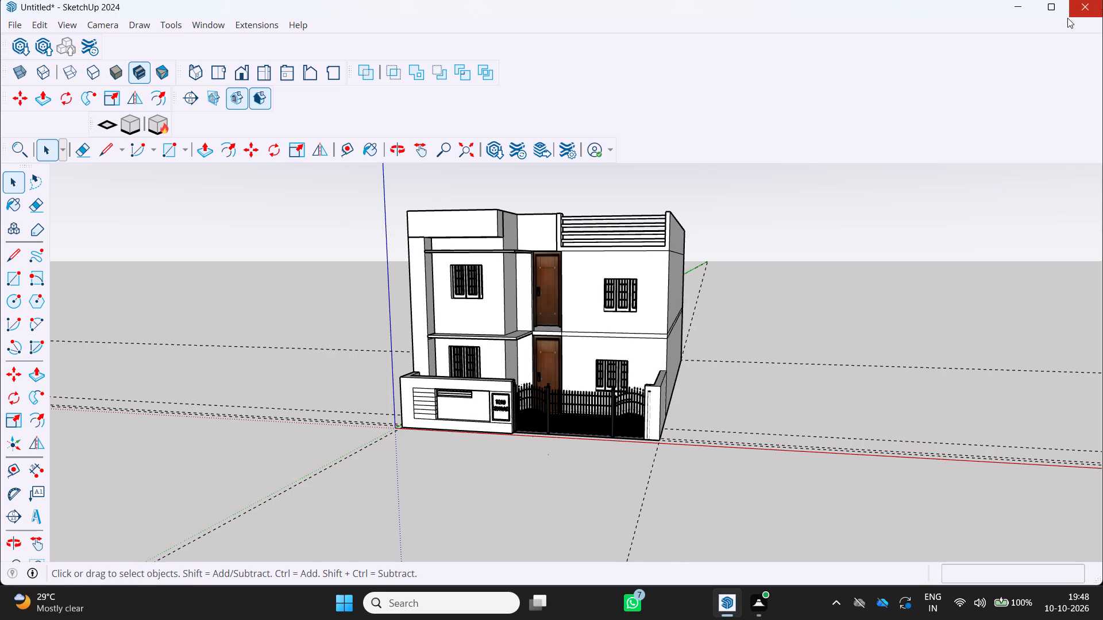
pyautogui.scroll(-1, 615, 553)
pyautogui.moveTo(618, 497); pyautogui.dragTo(651, 502, button='middle')
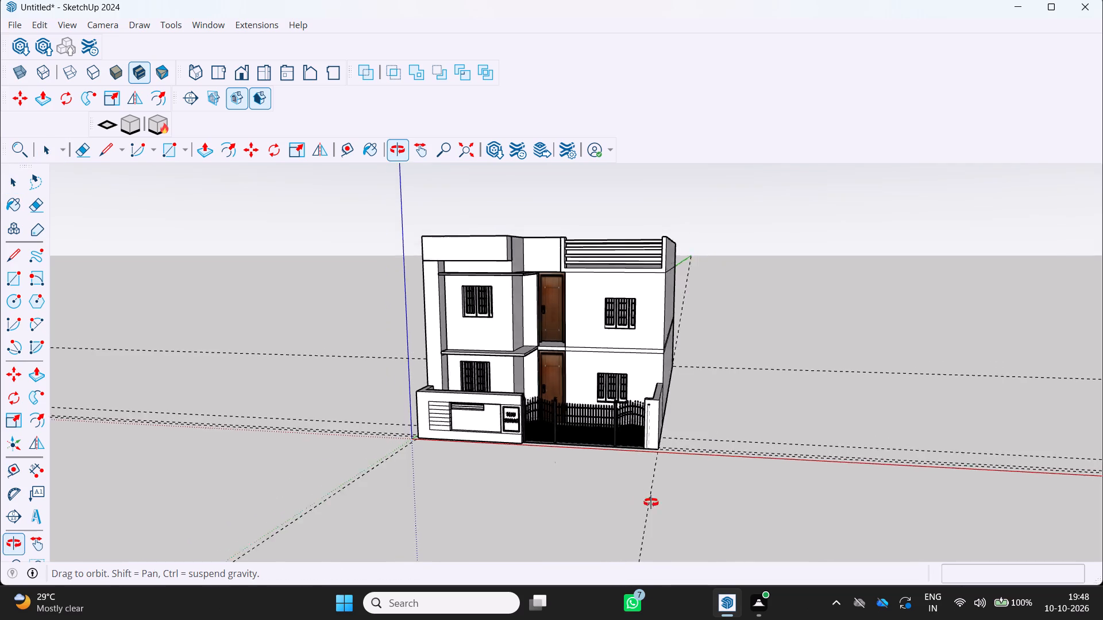
pyautogui.moveTo(651, 502); pyautogui.dragTo(694, 511, button='middle')
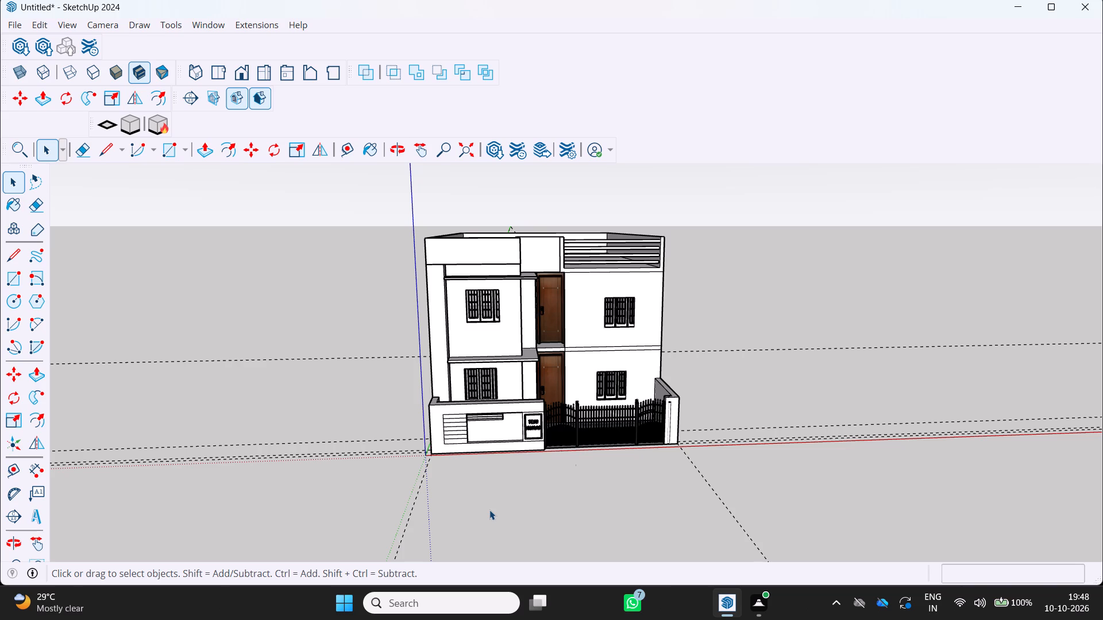
pyautogui.moveTo(478, 475); pyautogui.dragTo(426, 406, button='middle')
pyautogui.scroll(-4, 426, 405)
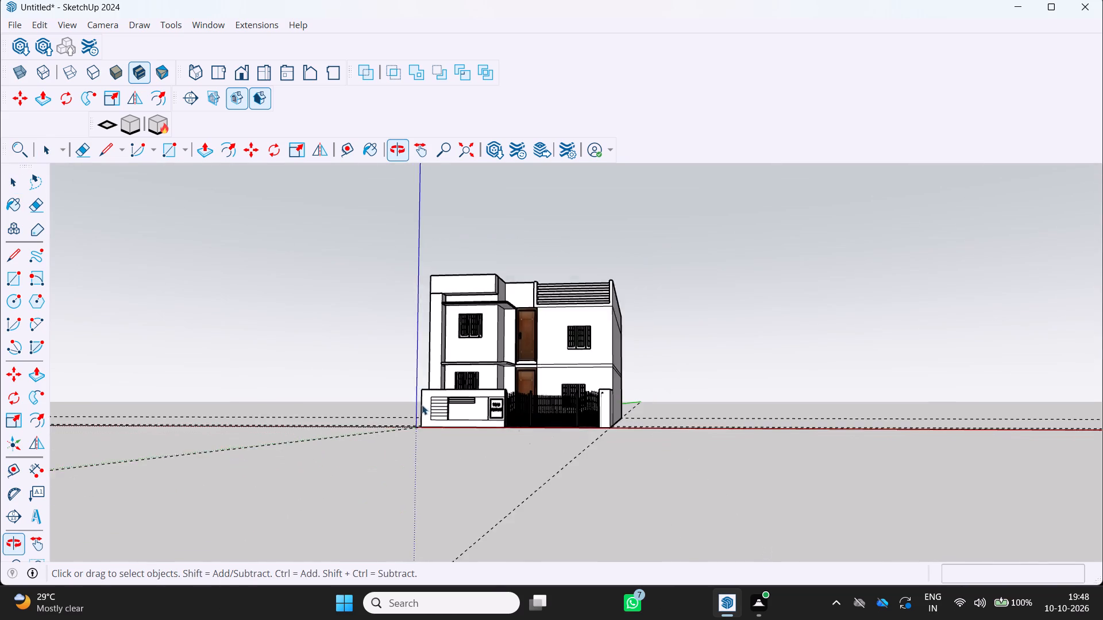
pyautogui.scroll(5, 468, 435)
pyautogui.moveTo(480, 433); pyautogui.dragTo(512, 462, button='middle')
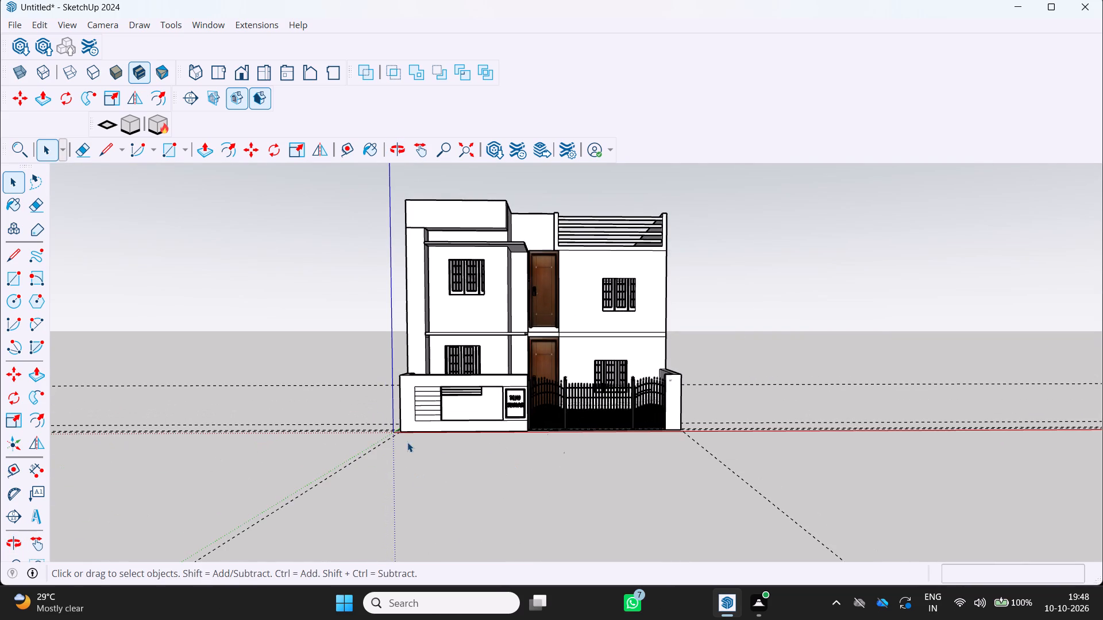
# Draw a ground rectangle about 14' 9 7/16" by 3' 8 3/4" in front of the gate, starting at the nameplate wall's bottom corner.
pyautogui.scroll(-2, 407, 442)
pyautogui.moveTo(398, 446); pyautogui.dragTo(359, 436, button='middle')
pyautogui.scroll(-2, 437, 424)
pyautogui.moveTo(435, 426); pyautogui.dragTo(464, 440, button='middle')
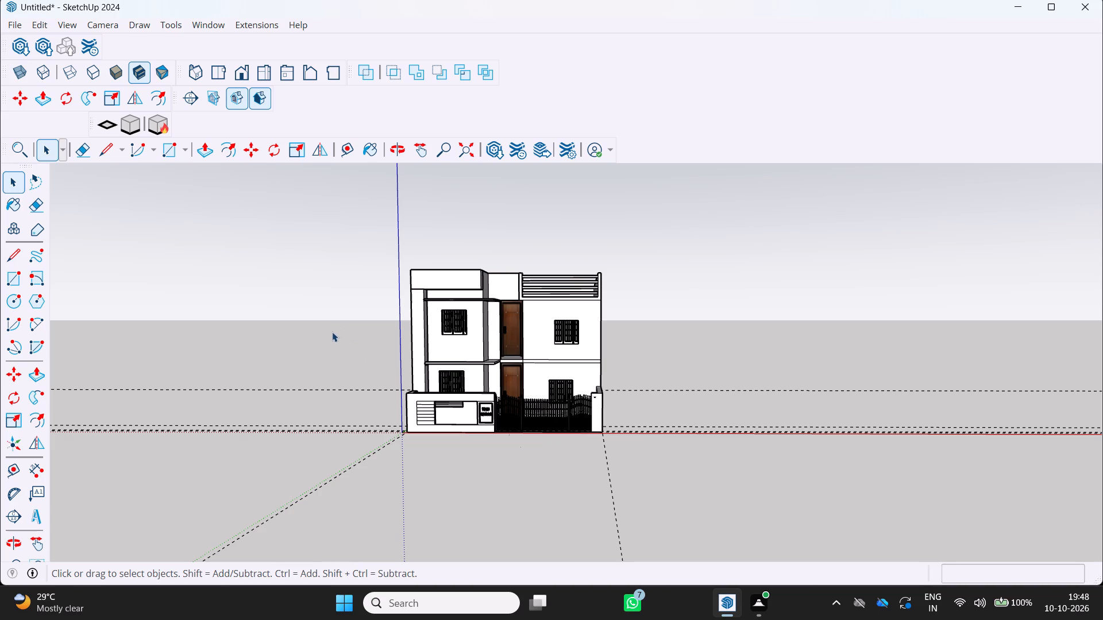
pyautogui.scroll(4, 475, 445)
pyautogui.moveTo(552, 459); pyautogui.dragTo(595, 564, button='middle')
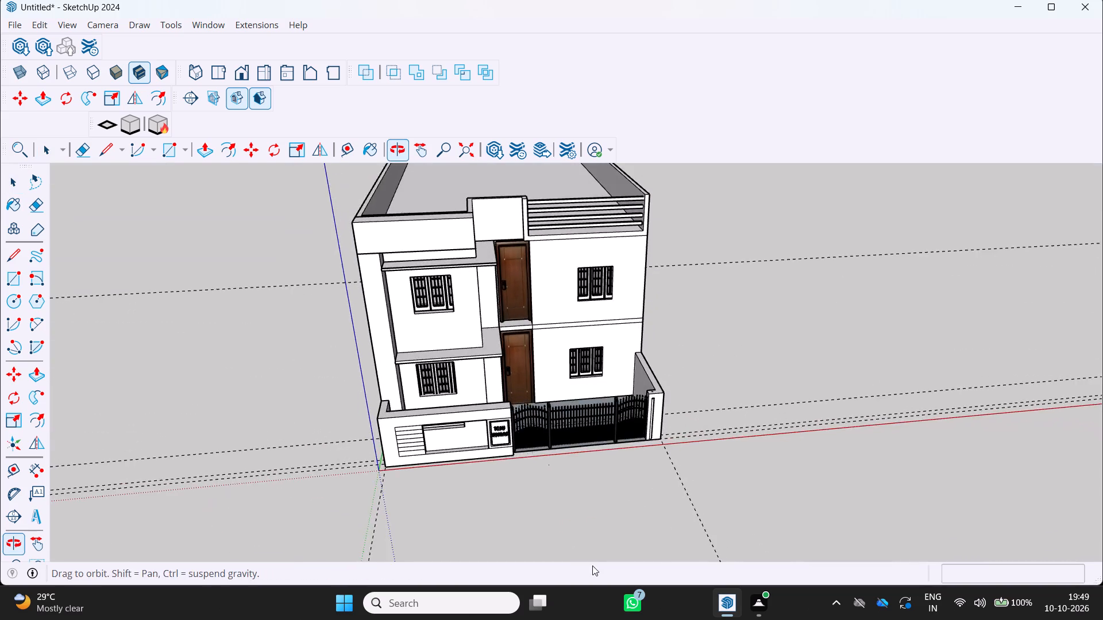
pyautogui.scroll(6, 571, 527)
pyautogui.scroll(5, 495, 432)
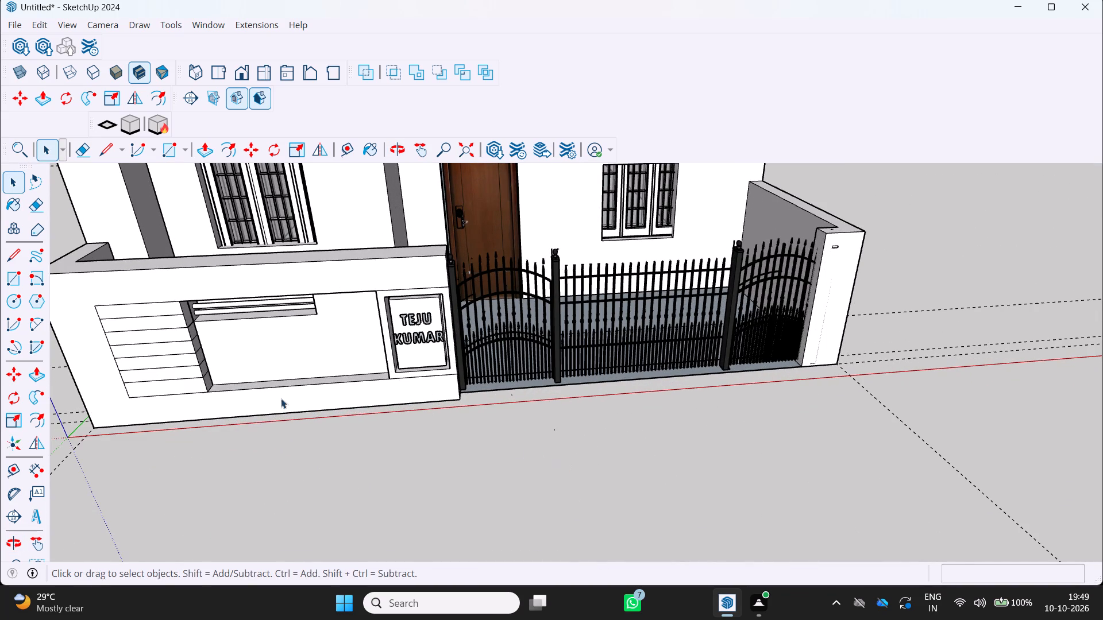
pyautogui.click(18, 280)
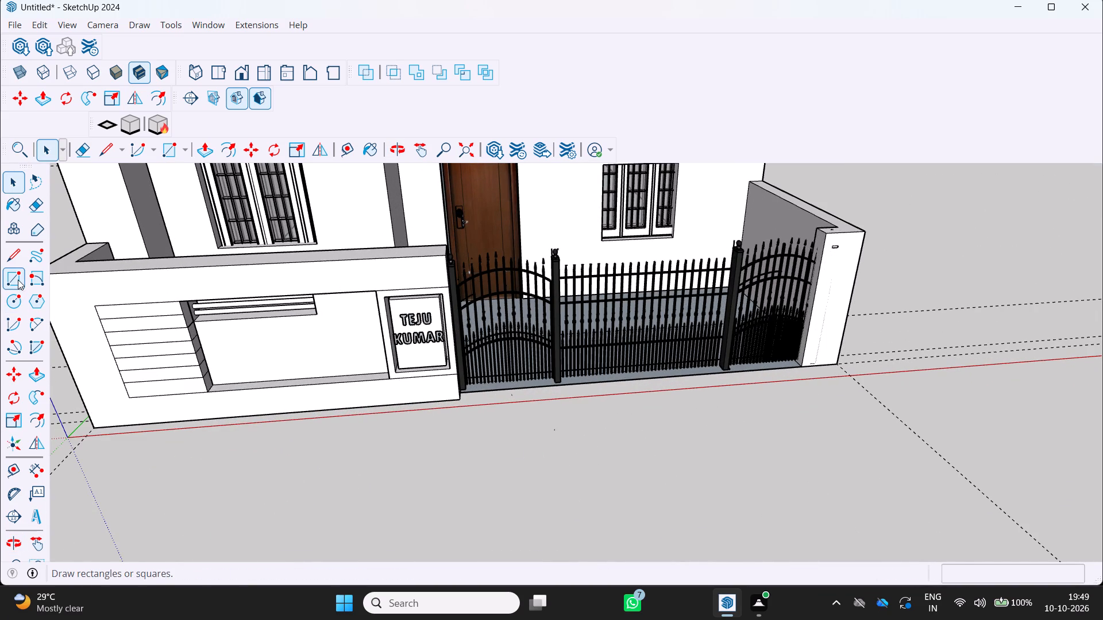
pyautogui.moveTo(508, 502); pyautogui.dragTo(425, 456, button='middle')
pyautogui.scroll(6, 506, 426)
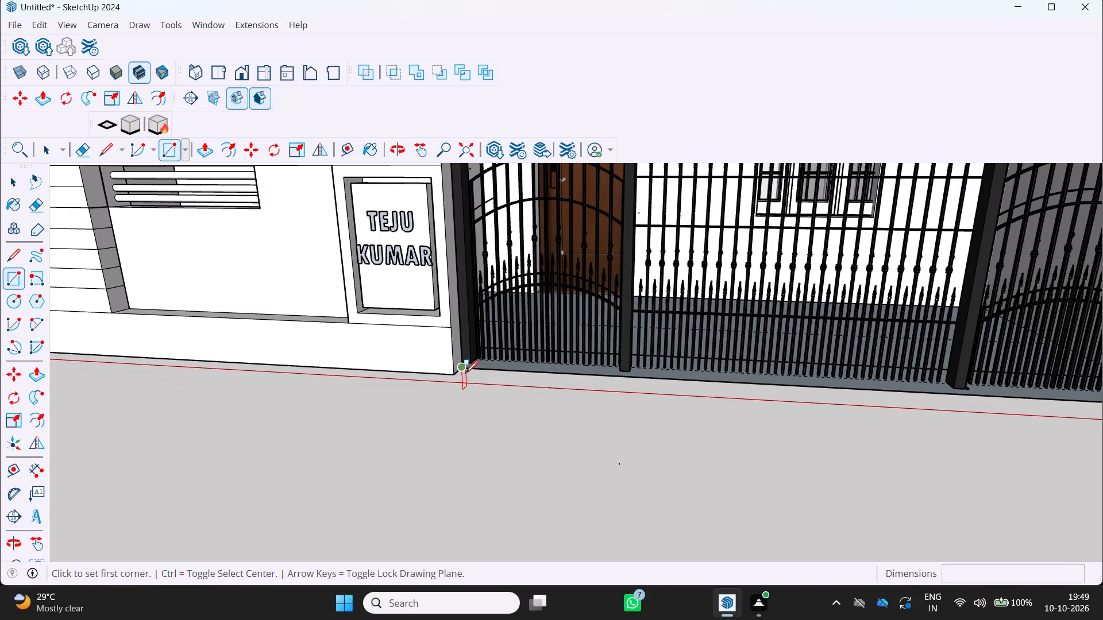
pyautogui.click(458, 369)
pyautogui.scroll(-5, 557, 458)
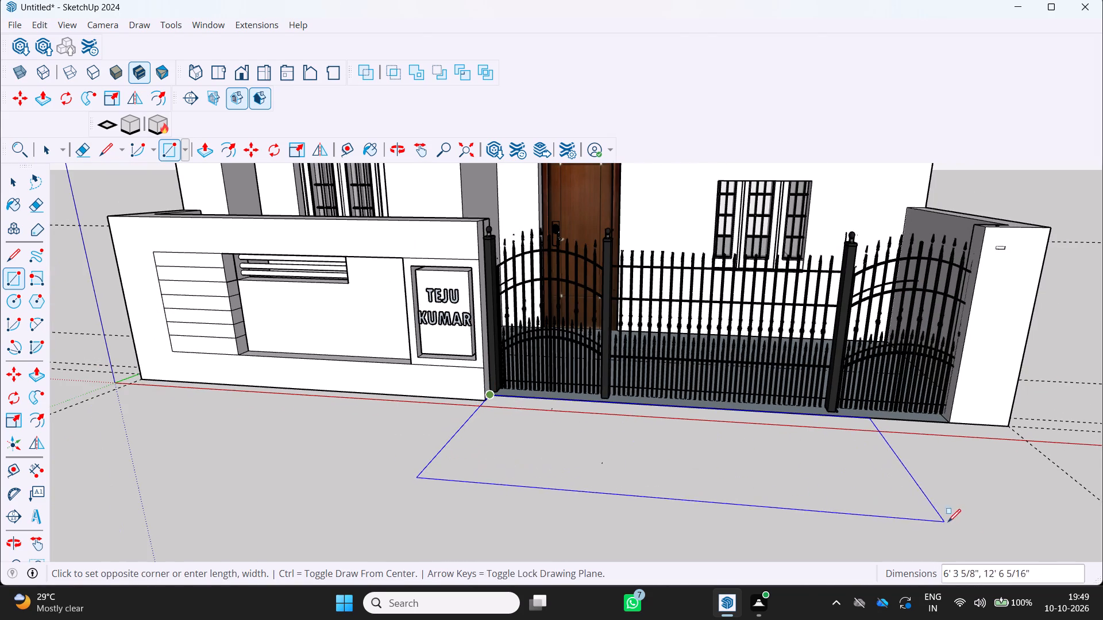
pyautogui.scroll(-4, 1071, 561)
pyautogui.scroll(-1, 1008, 503)
pyautogui.moveTo(1016, 508); pyautogui.dragTo(998, 493, button='middle')
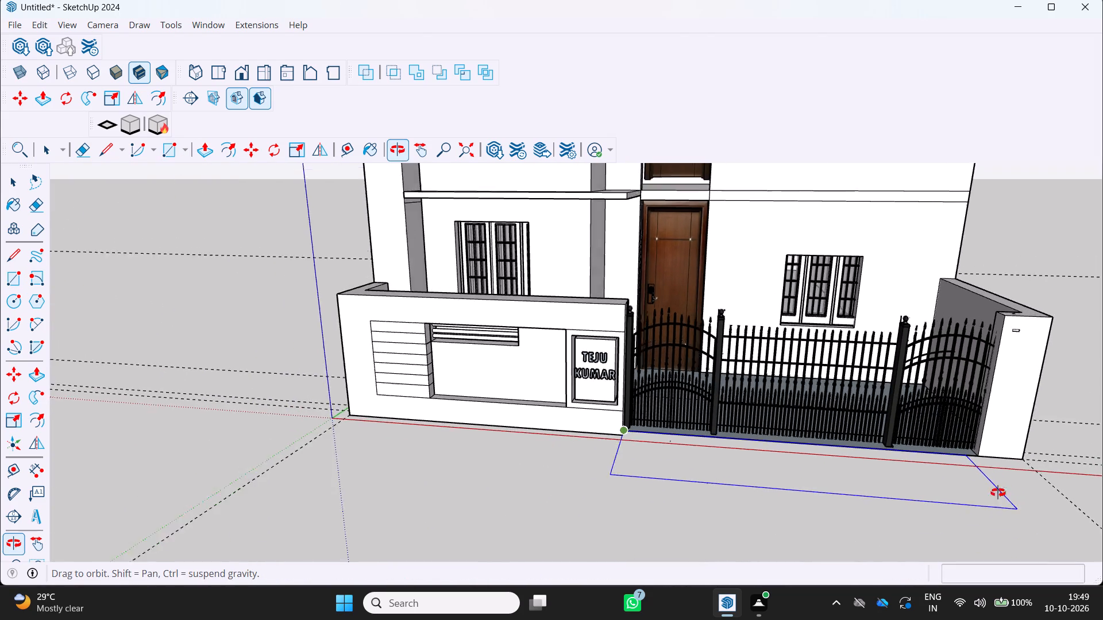
pyautogui.moveTo(998, 493); pyautogui.dragTo(966, 474, button='middle')
pyautogui.scroll(-4, 966, 474)
pyautogui.scroll(4, 1005, 492)
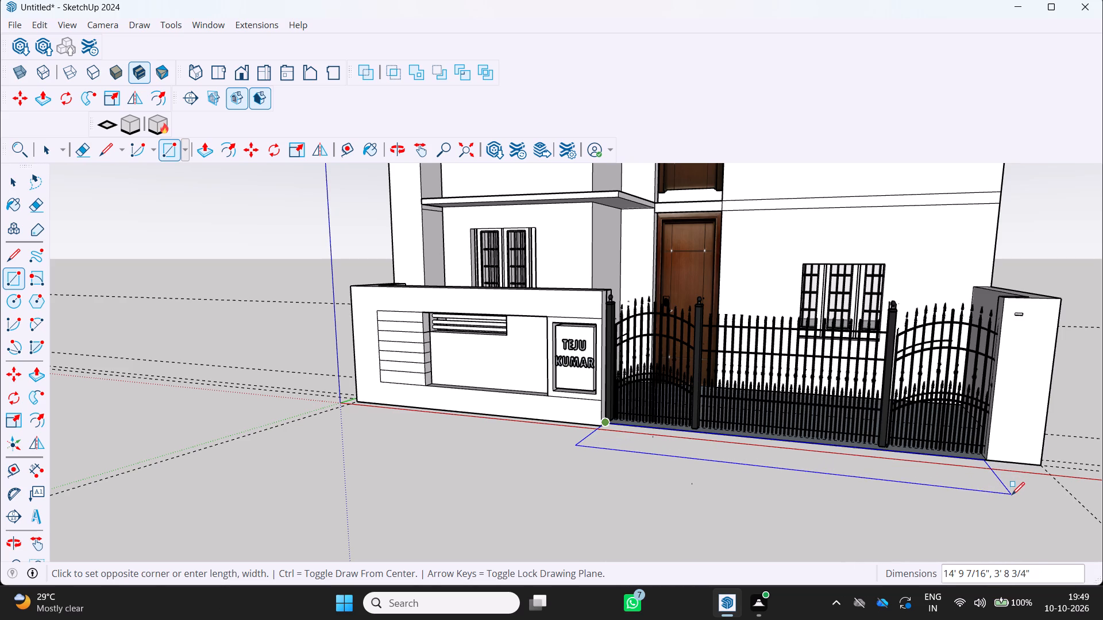
pyautogui.click(1012, 494)
# Push/Pull the rectangle in front of the gate upward by 2" to form a thin entrance slab.
pyautogui.moveTo(942, 517); pyautogui.dragTo(961, 565, button='middle')
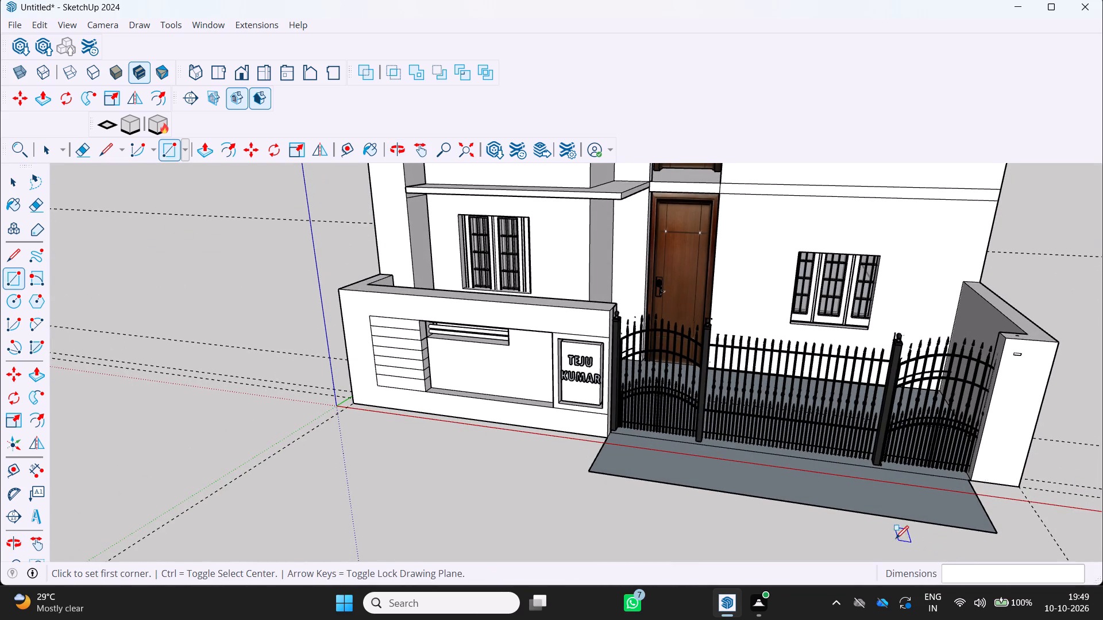
pyautogui.press('p')
pyautogui.click(803, 482)
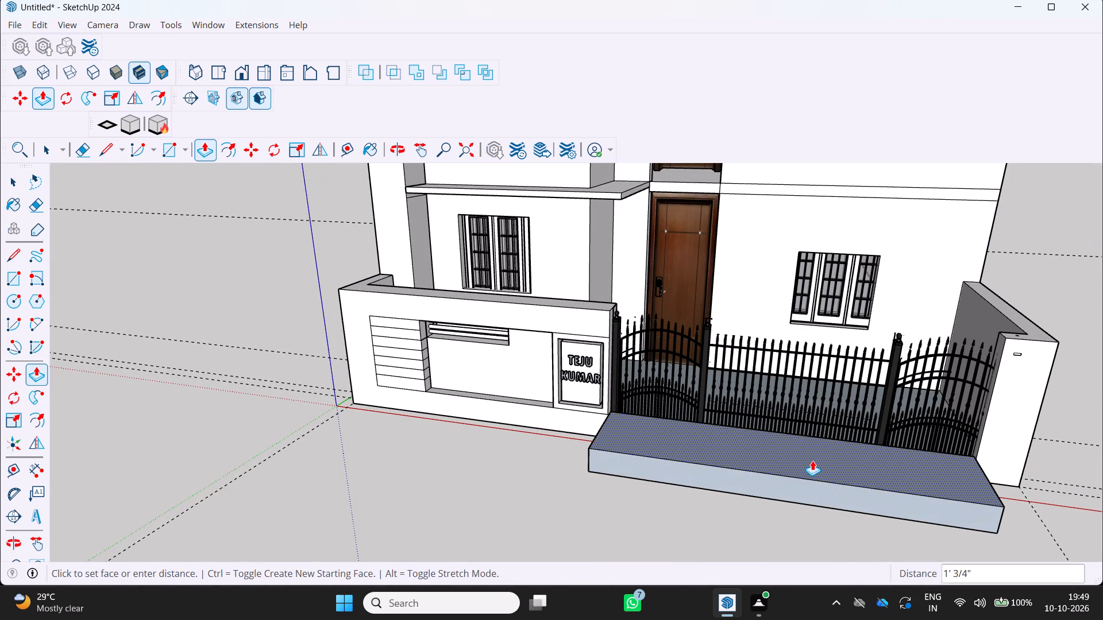
pyautogui.moveTo(816, 460); pyautogui.dragTo(856, 494, button='middle')
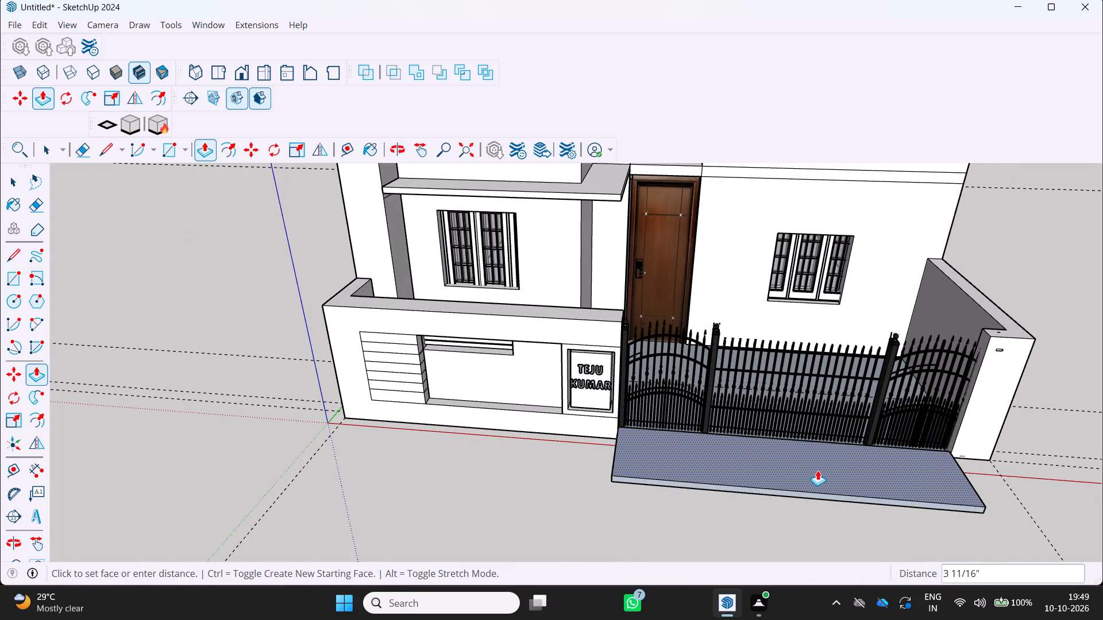
pyautogui.click(820, 474)
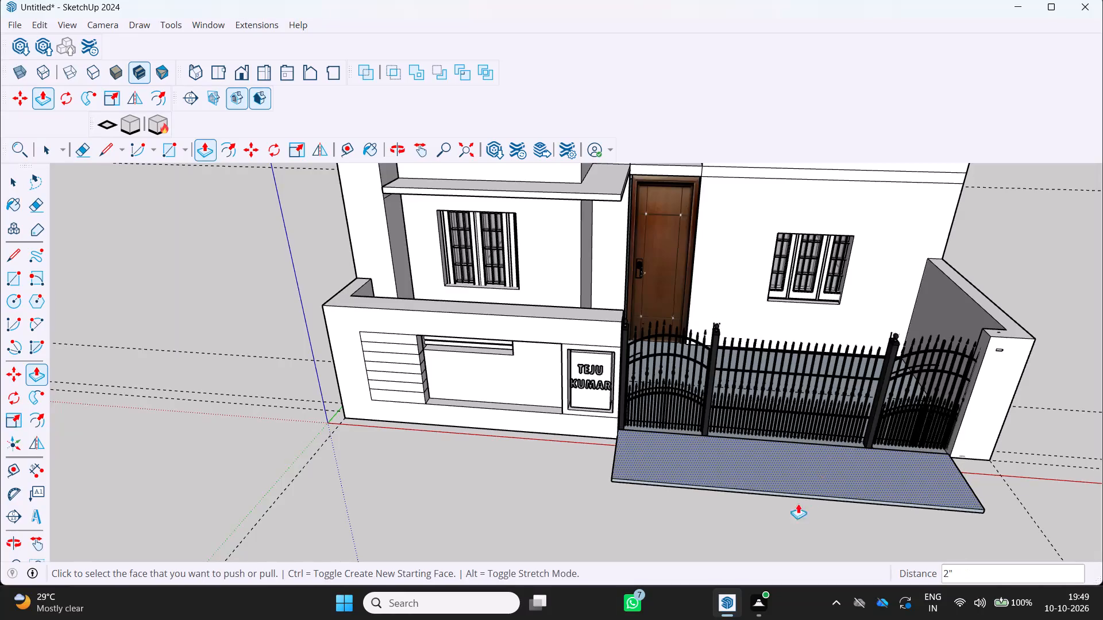
pyautogui.press('space')
# Reverse the entrance slab's top face and its long front edge face.
pyautogui.moveTo(653, 511); pyautogui.dragTo(692, 434, button='middle')
pyautogui.middleClick(692, 434)
pyautogui.scroll(3, 676, 441)
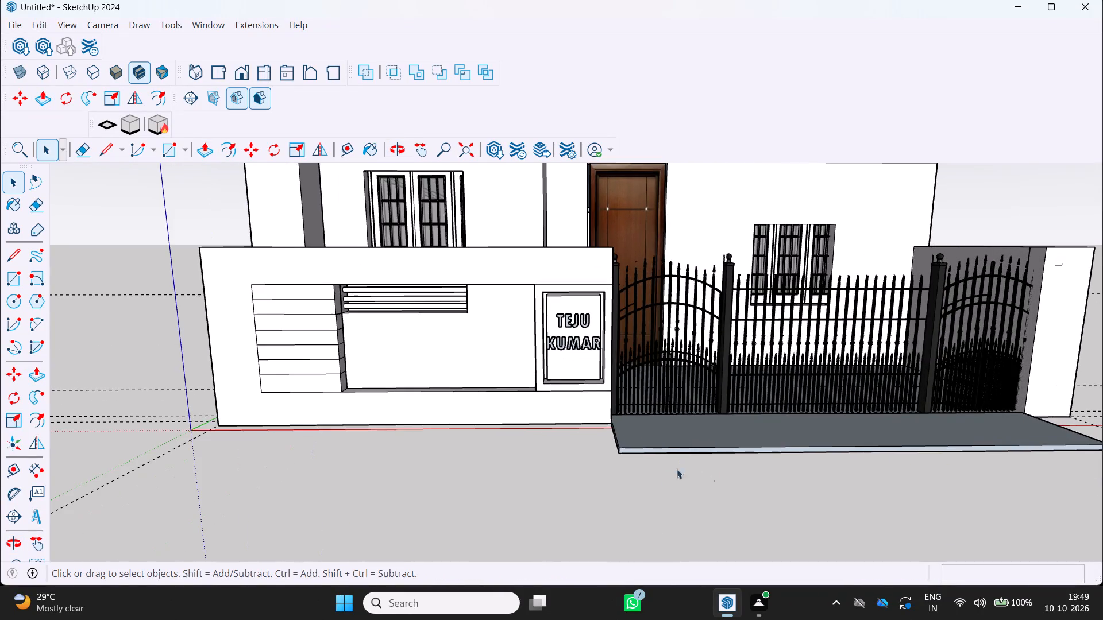
pyautogui.scroll(8, 612, 483)
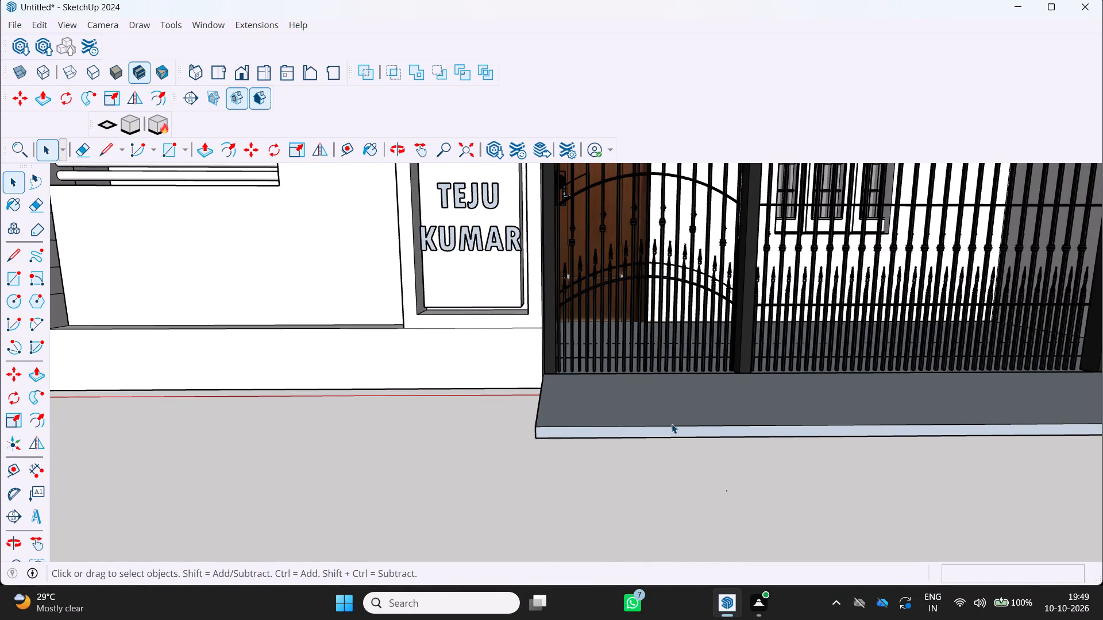
pyautogui.click(654, 423)
pyautogui.rightClick(655, 424)
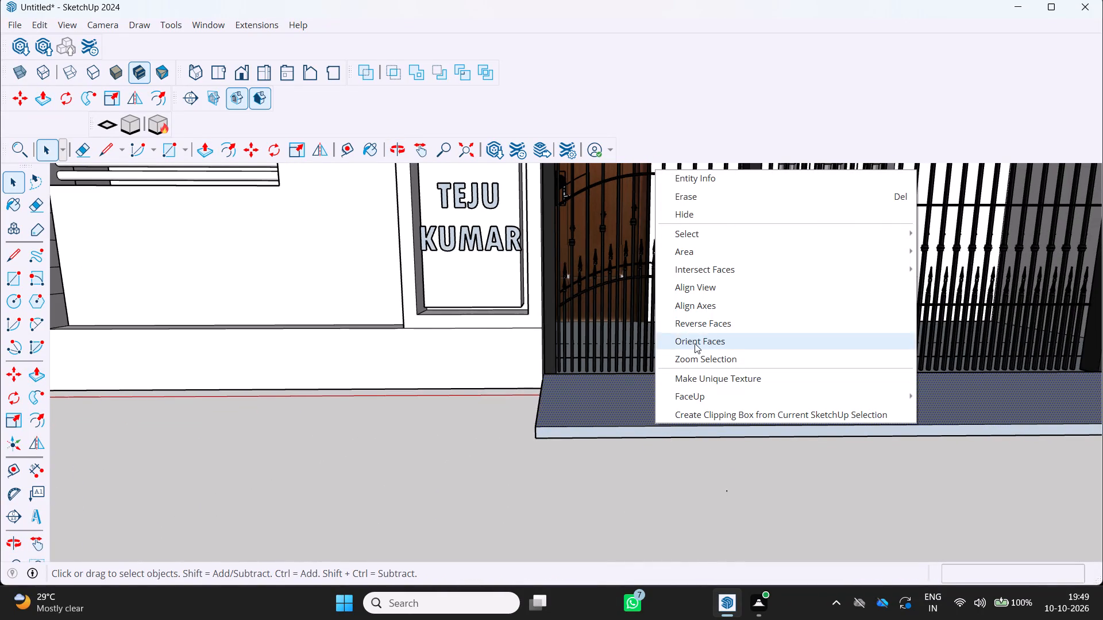
pyautogui.click(694, 324)
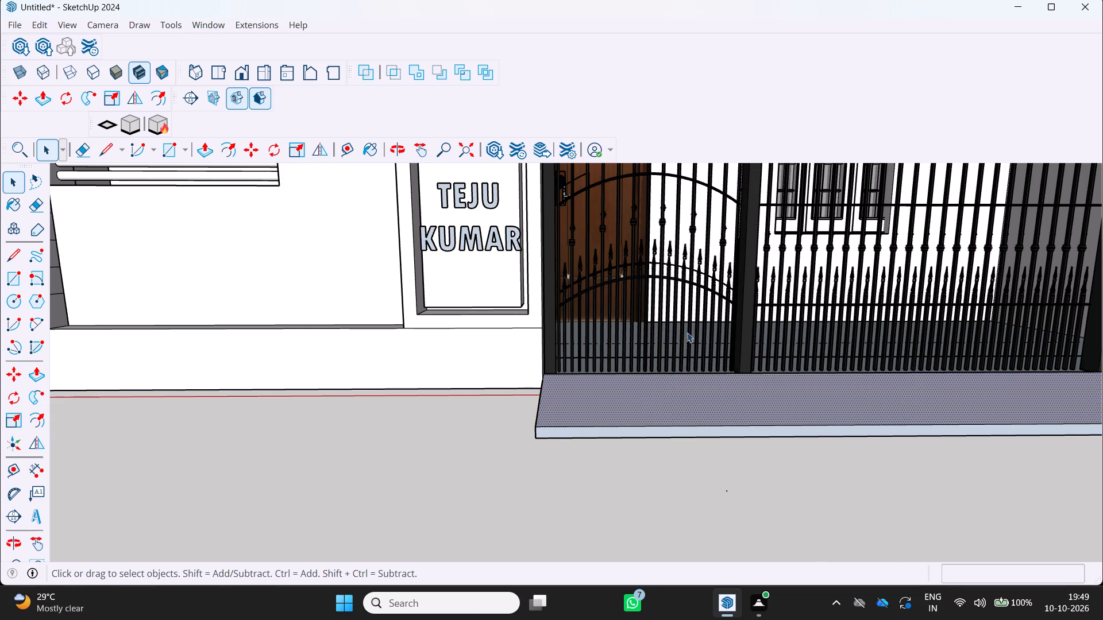
pyautogui.scroll(1, 631, 448)
pyautogui.click(626, 433)
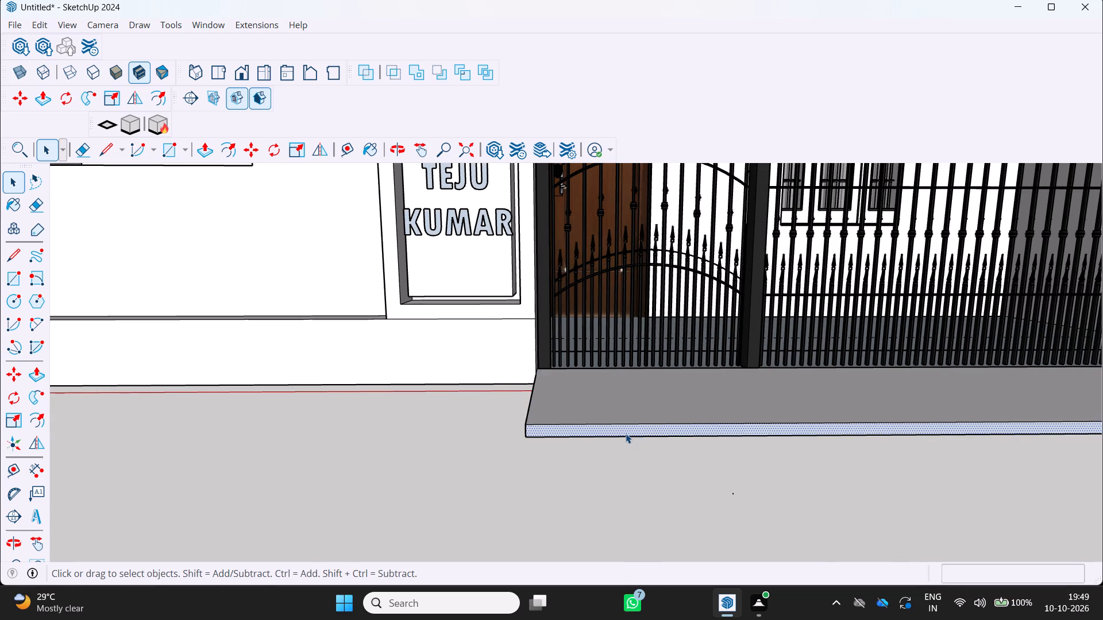
pyautogui.rightClick(626, 433)
pyautogui.click(687, 327)
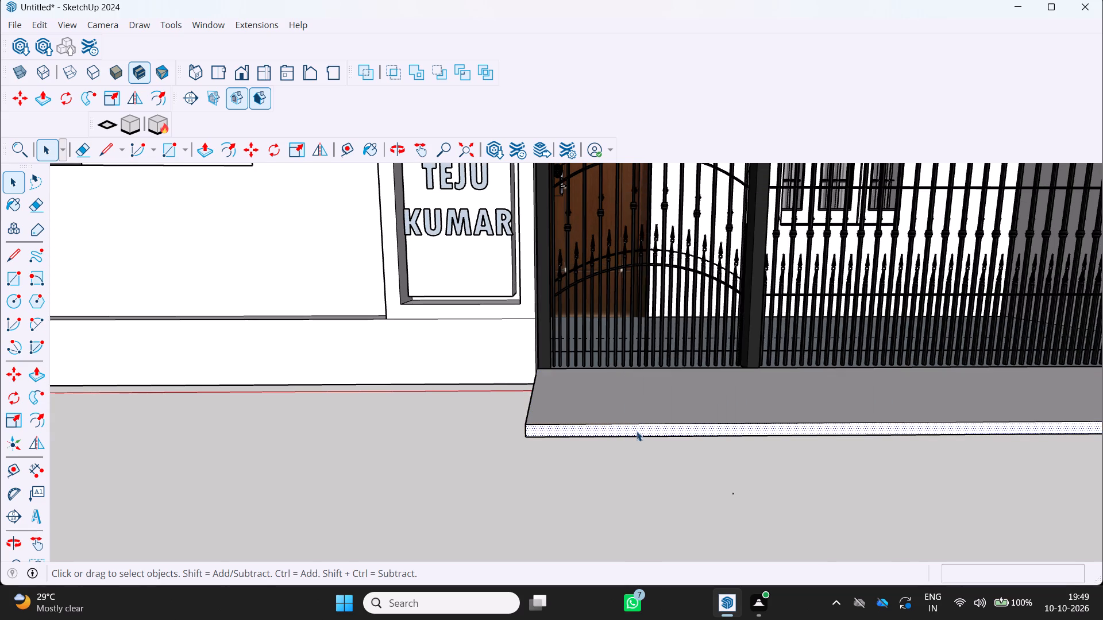
# From underneath, reverse the entrance slab's large horizontal face again.
pyautogui.moveTo(626, 452); pyautogui.dragTo(650, 356, button='middle')
pyautogui.scroll(1, 626, 453)
pyautogui.middleClick(650, 356)
pyautogui.click(655, 268)
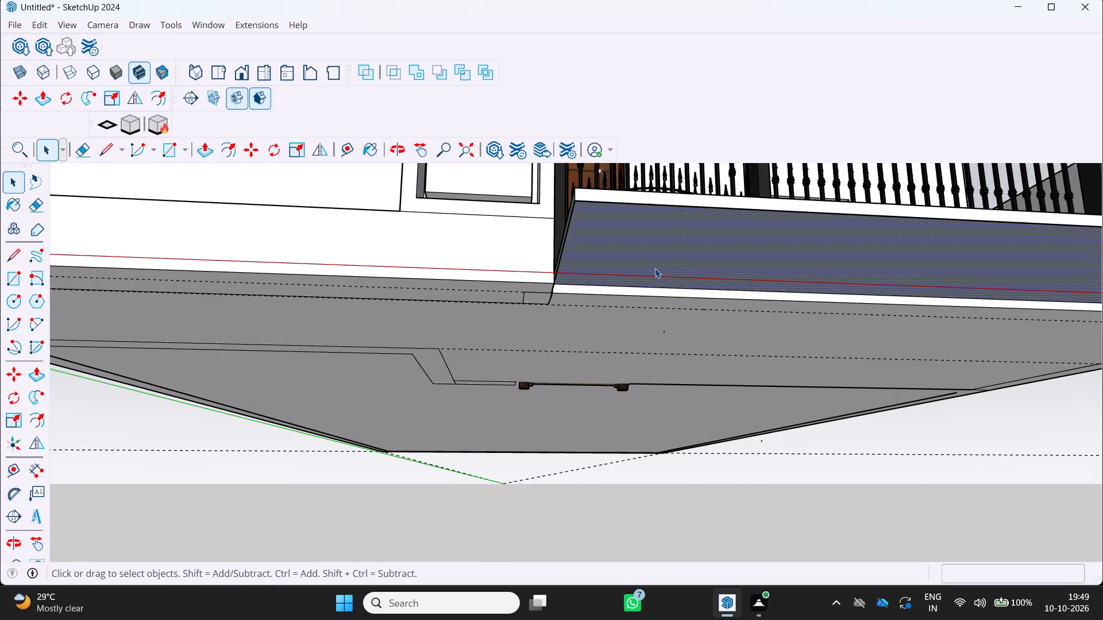
pyautogui.rightClick(655, 268)
pyautogui.click(701, 425)
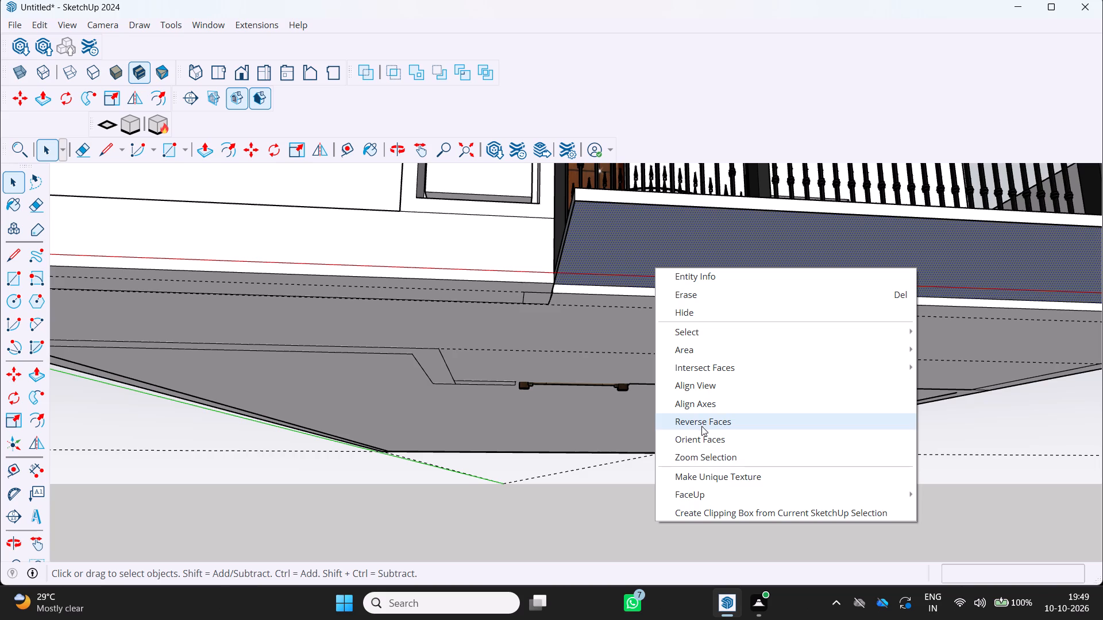
# Reverse the slab's short end face beside the plain gate pillar.
pyautogui.scroll(-3, 686, 393)
pyautogui.moveTo(673, 385); pyautogui.dragTo(592, 511, button='middle')
pyautogui.scroll(-1, 631, 459)
pyautogui.scroll(-5, 582, 495)
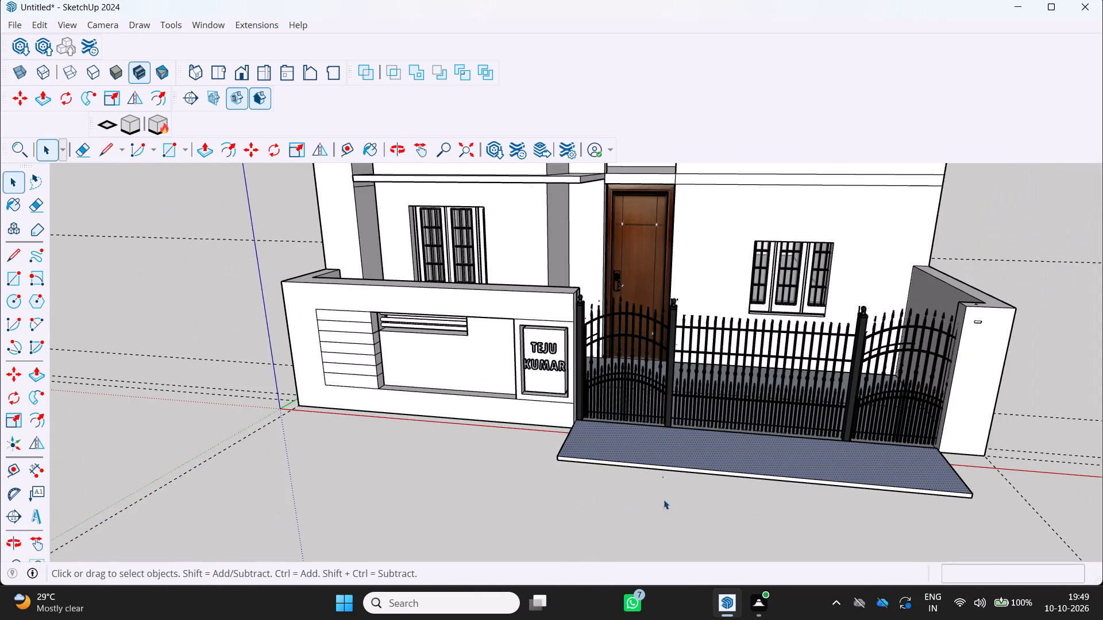
pyautogui.moveTo(908, 554); pyautogui.dragTo(793, 503, button='middle')
pyautogui.scroll(1, 803, 511)
pyautogui.scroll(3, 843, 540)
pyautogui.scroll(1, 935, 499)
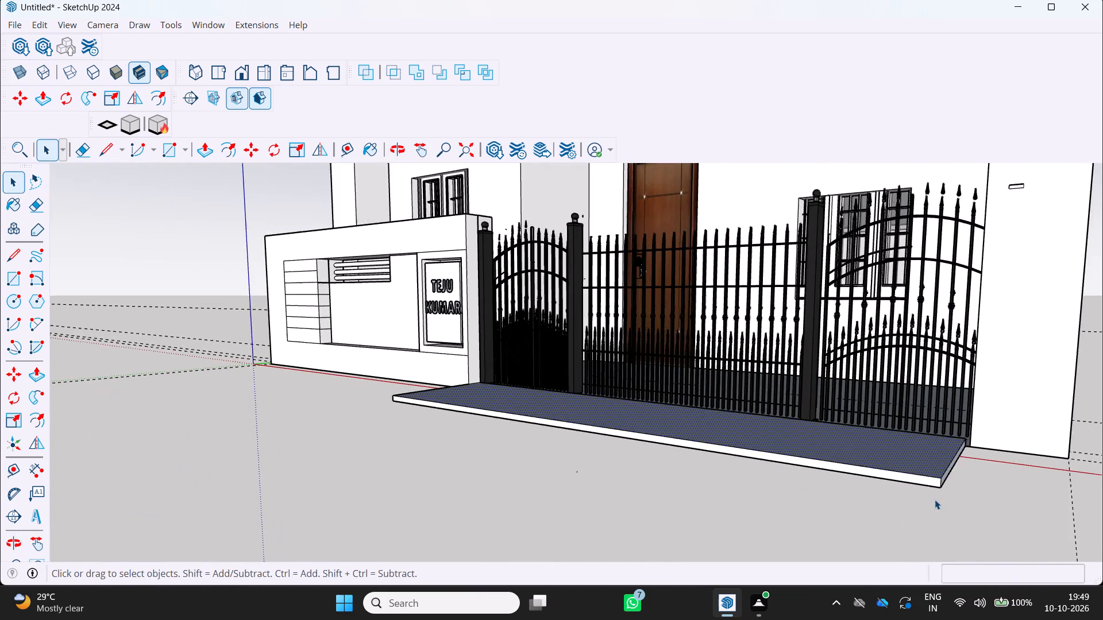
pyautogui.moveTo(935, 499); pyautogui.dragTo(874, 513, button='middle')
pyautogui.scroll(2, 815, 517)
pyautogui.click(809, 508)
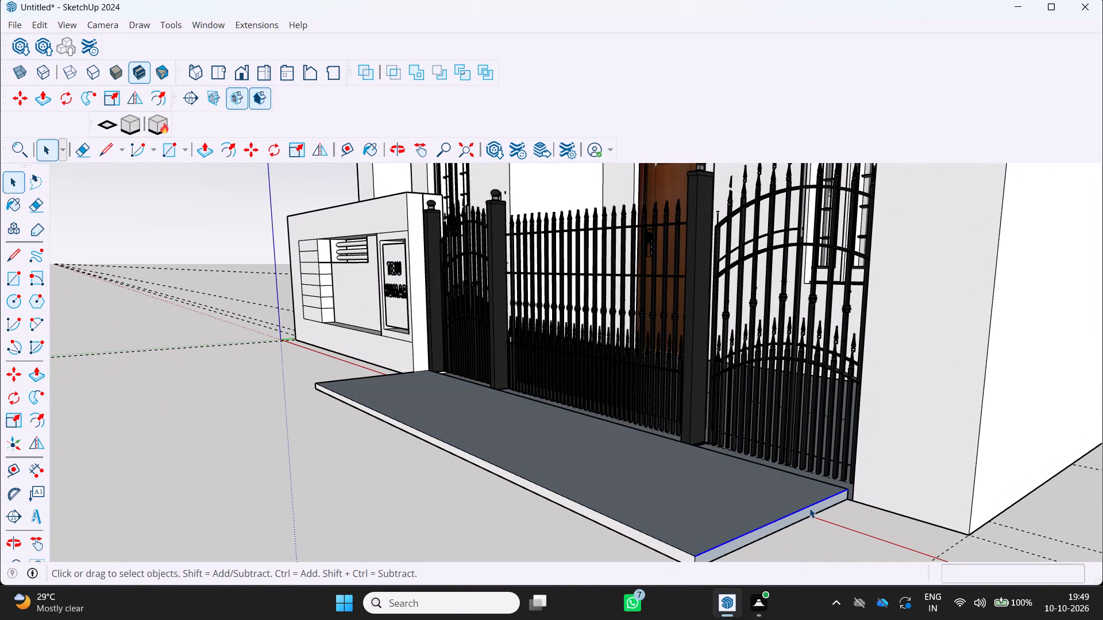
pyautogui.rightClick(809, 508)
pyautogui.click(769, 544)
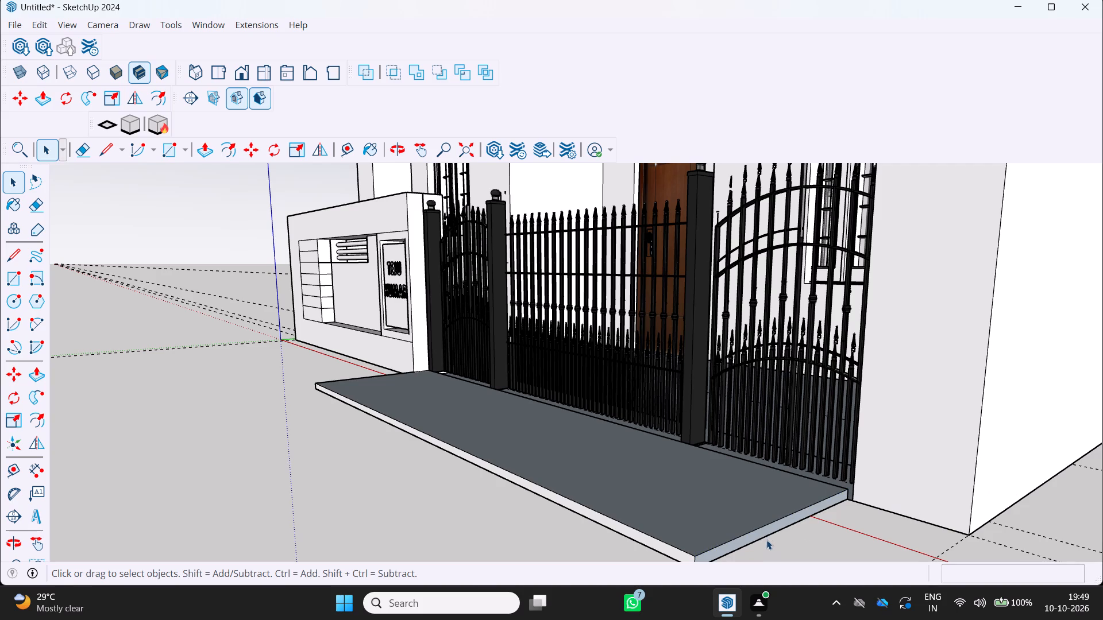
pyautogui.click(766, 533)
pyautogui.rightClick(765, 533)
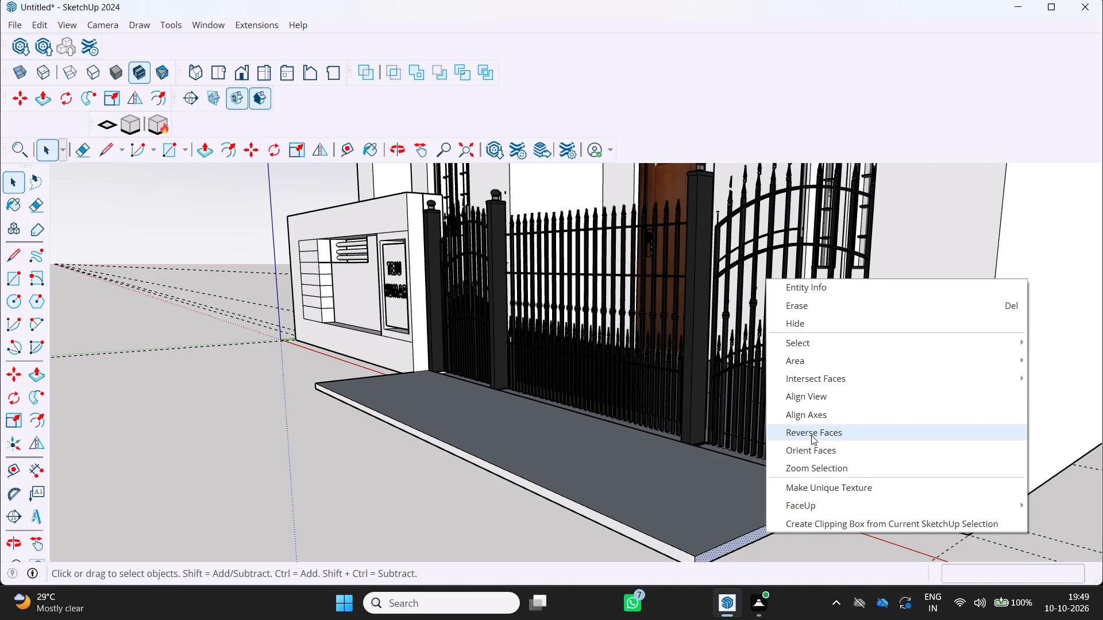
pyautogui.click(811, 430)
# Push/Pull the slab's selected short end face by about 1 7/16" beside the plain gate pillar.
pyautogui.scroll(-2, 819, 474)
pyautogui.moveTo(819, 476); pyautogui.dragTo(888, 510, button='middle')
pyautogui.scroll(2, 932, 535)
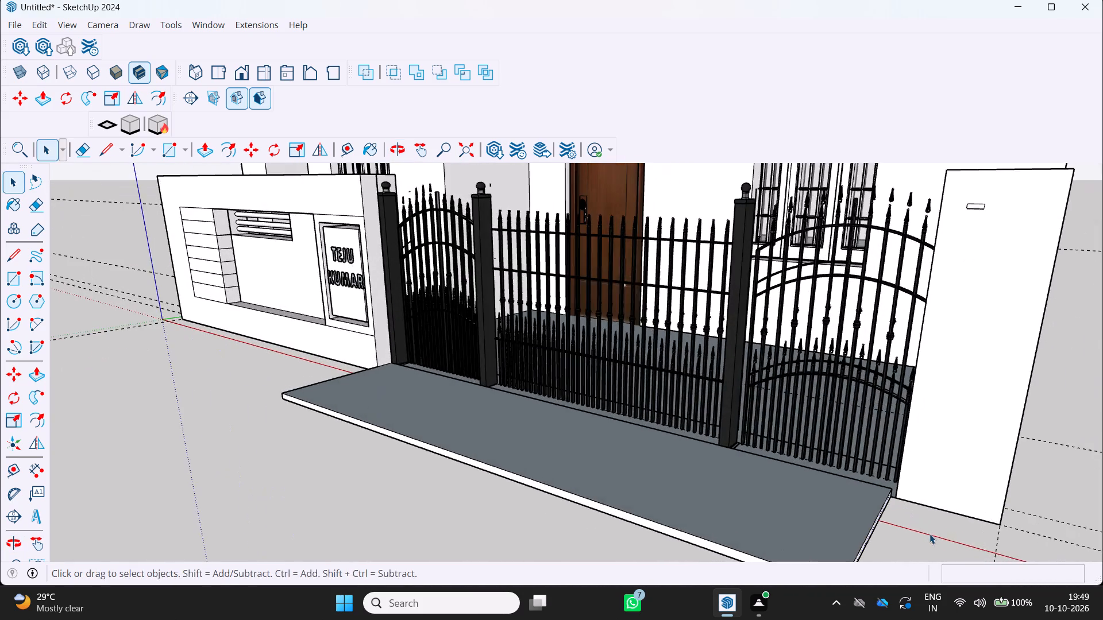
pyautogui.moveTo(928, 533); pyautogui.dragTo(896, 439, button='middle')
pyautogui.scroll(-4, 896, 439)
pyautogui.scroll(3, 885, 433)
pyautogui.moveTo(885, 433); pyautogui.dragTo(848, 369, button='middle')
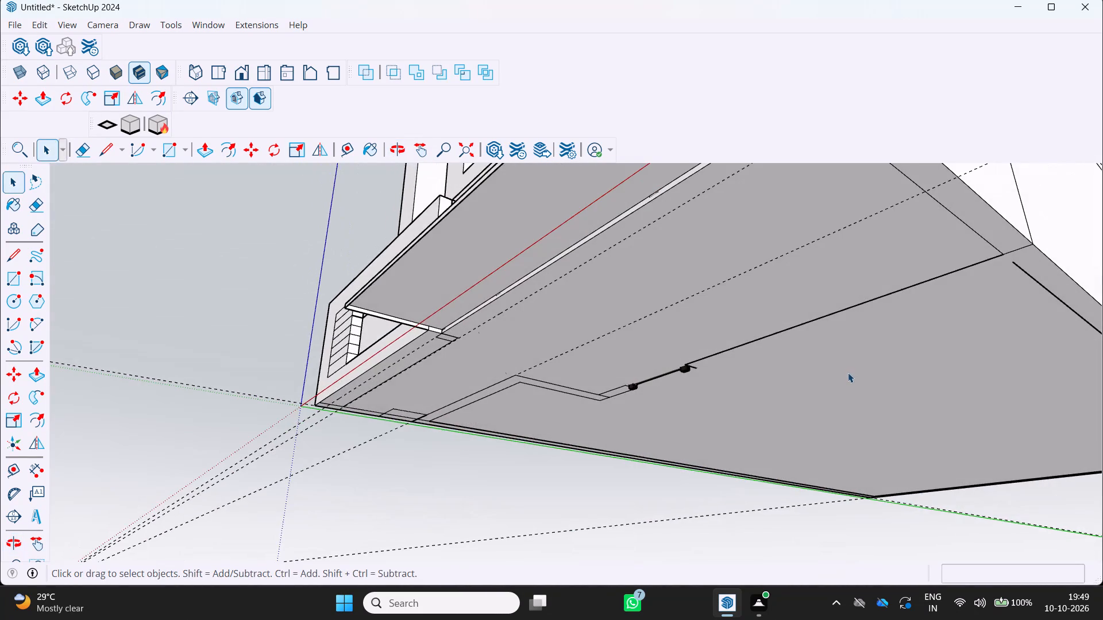
pyautogui.scroll(-3, 848, 375)
pyautogui.moveTo(849, 377); pyautogui.dragTo(862, 421, button='middle')
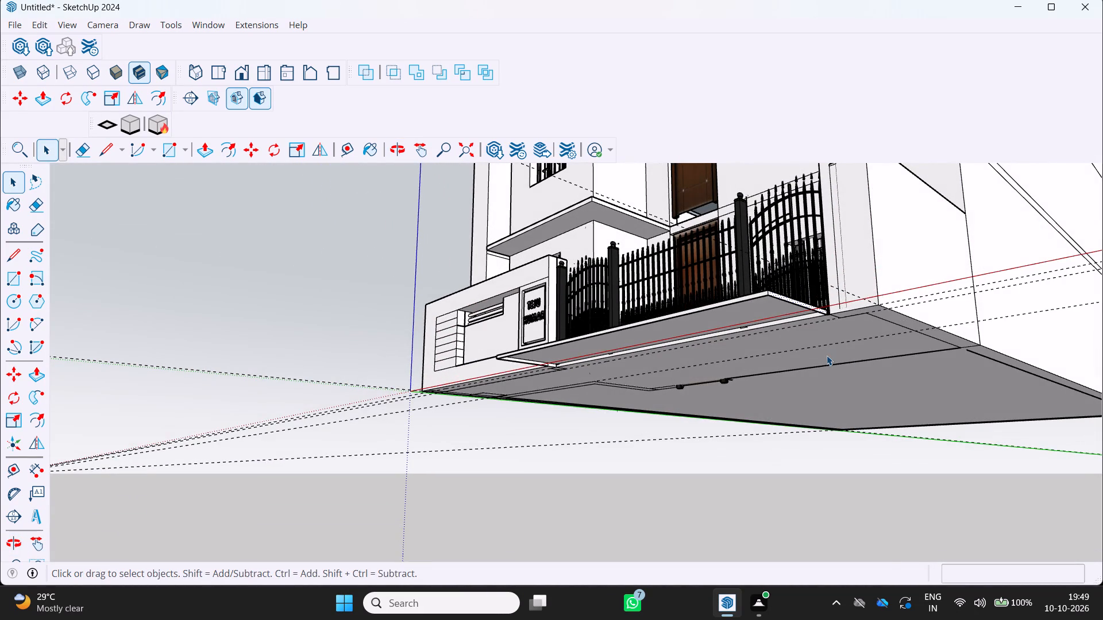
pyautogui.press('p')
pyautogui.scroll(3, 901, 400)
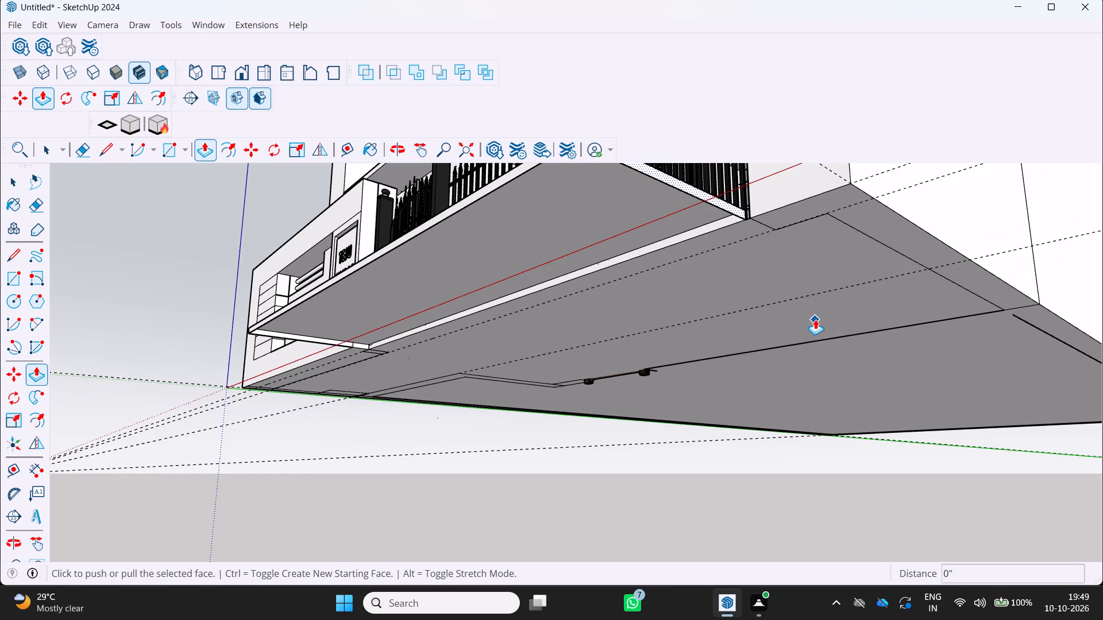
pyautogui.click(814, 319)
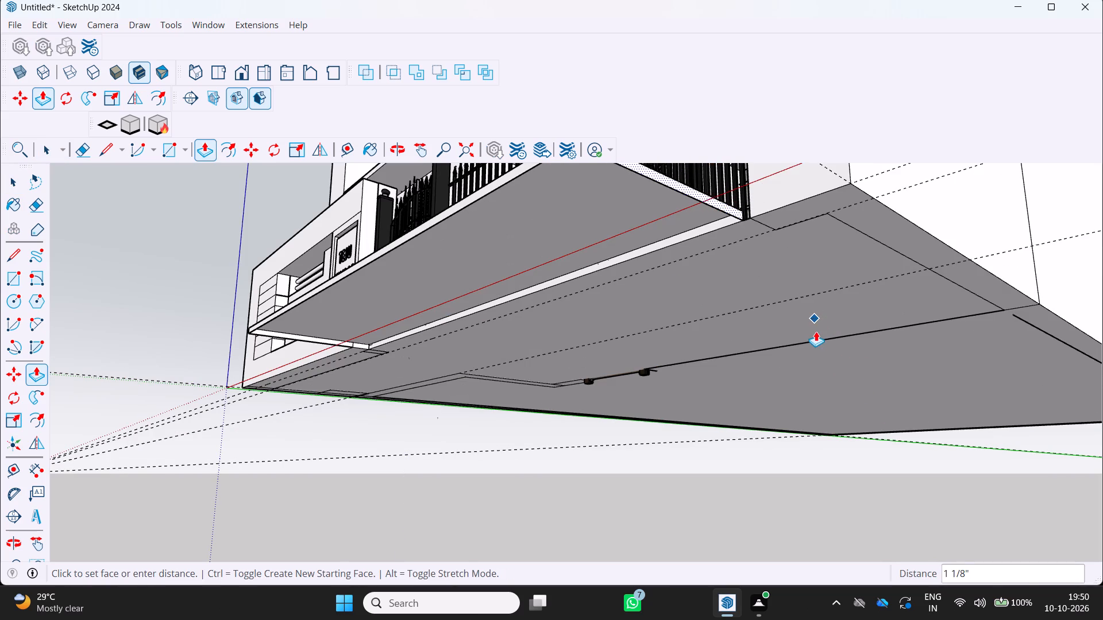
pyautogui.click(822, 336)
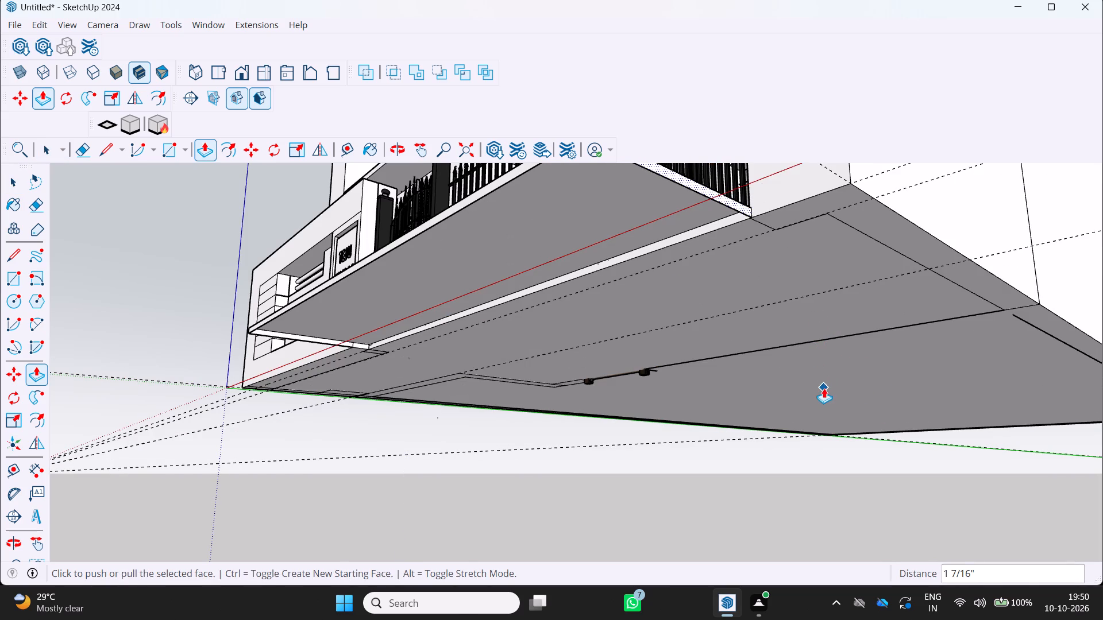
# Adjust the entrance slab with a further Push/Pull of about 1".
pyautogui.press('p')
pyautogui.moveTo(830, 387); pyautogui.dragTo(790, 358, button='middle')
pyautogui.scroll(1, 830, 389)
pyautogui.click(877, 366)
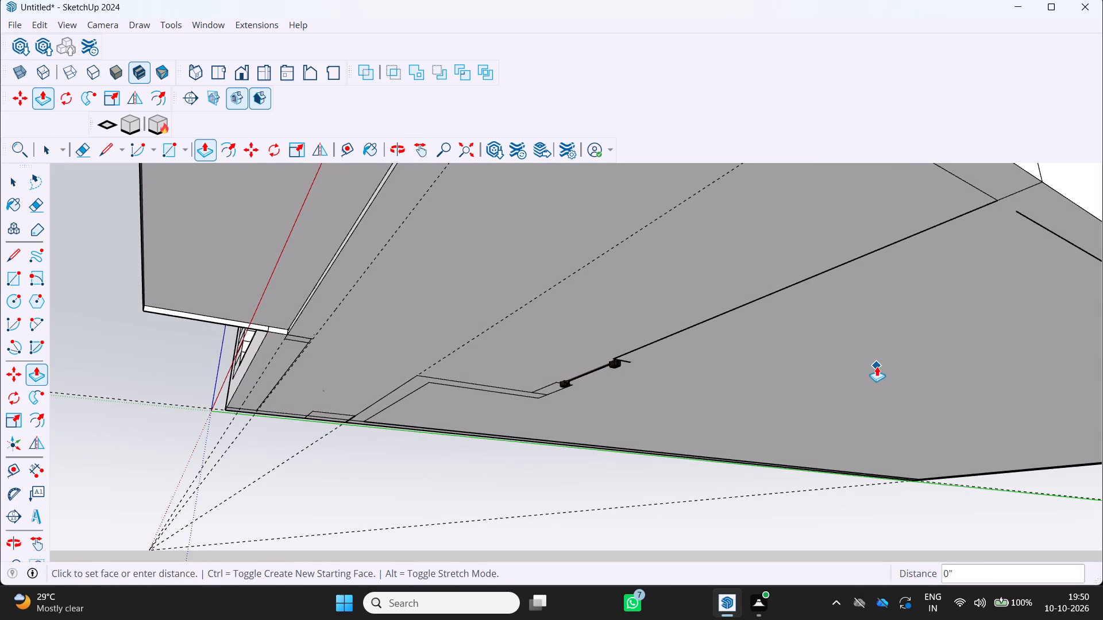
pyautogui.scroll(-5, 673, 485)
pyautogui.moveTo(671, 478); pyautogui.dragTo(730, 553, button='middle')
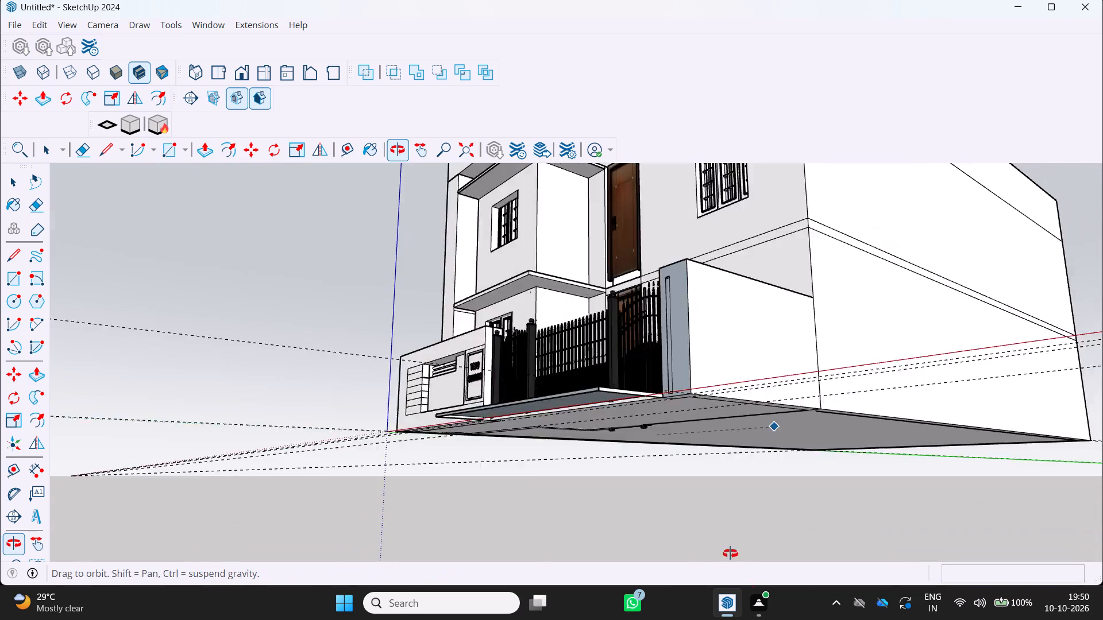
pyautogui.moveTo(730, 553); pyautogui.dragTo(779, 598, button='middle')
pyautogui.scroll(2, 680, 525)
pyautogui.moveTo(620, 532); pyautogui.dragTo(689, 594, button='middle')
pyautogui.scroll(3, 658, 561)
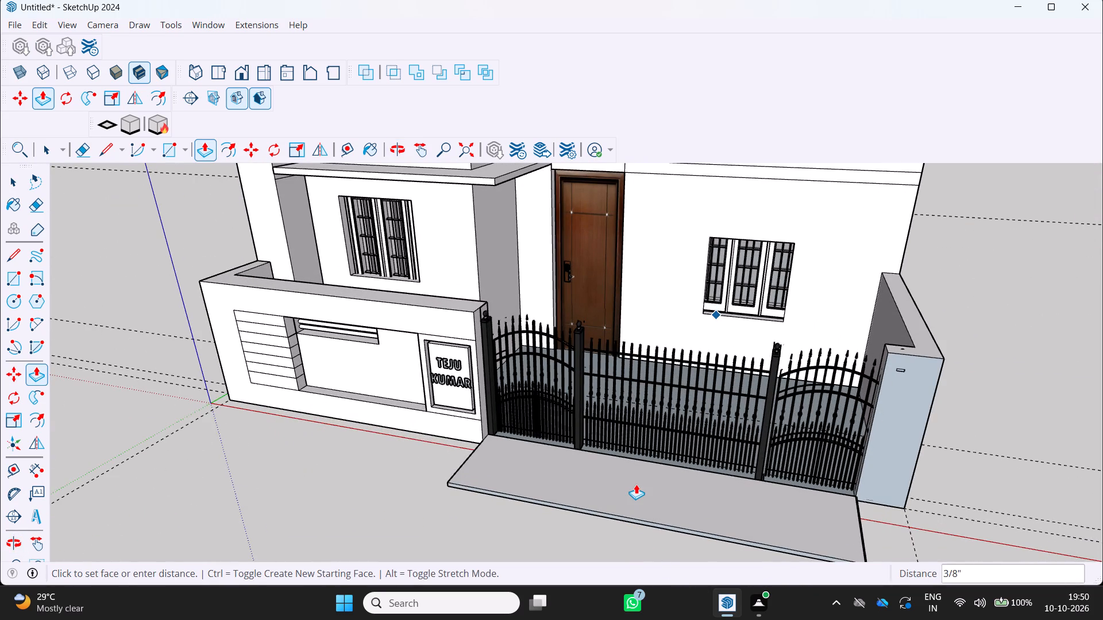
pyautogui.press('p')
pyautogui.click(638, 482)
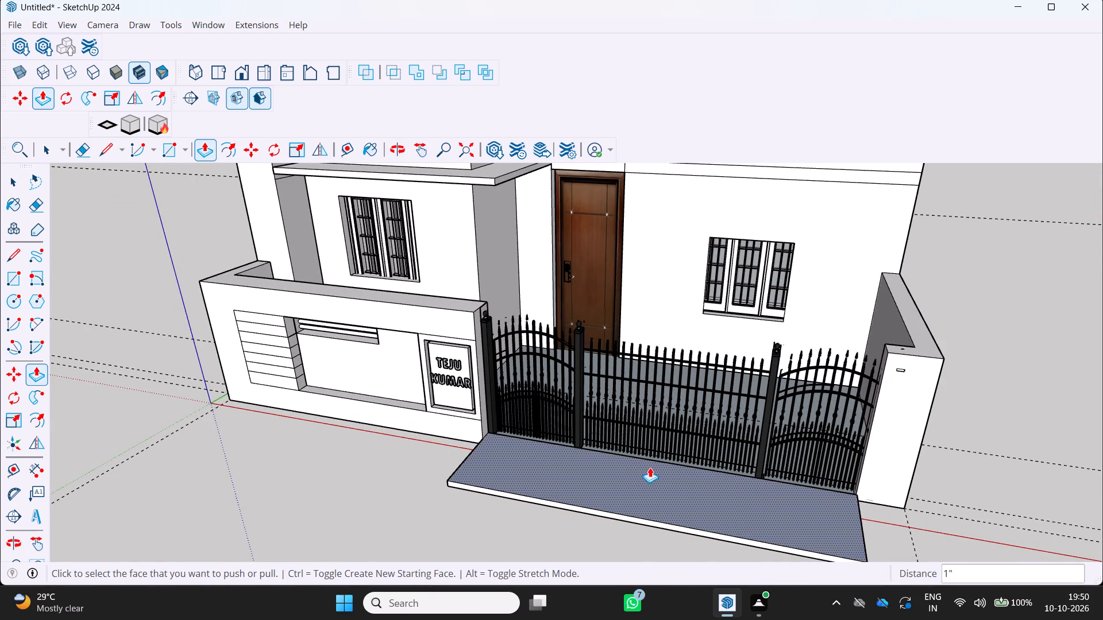
# Push/Pull the entrance slab's top face by about 2 3/16" to make the slab thicker.
pyautogui.click(650, 467)
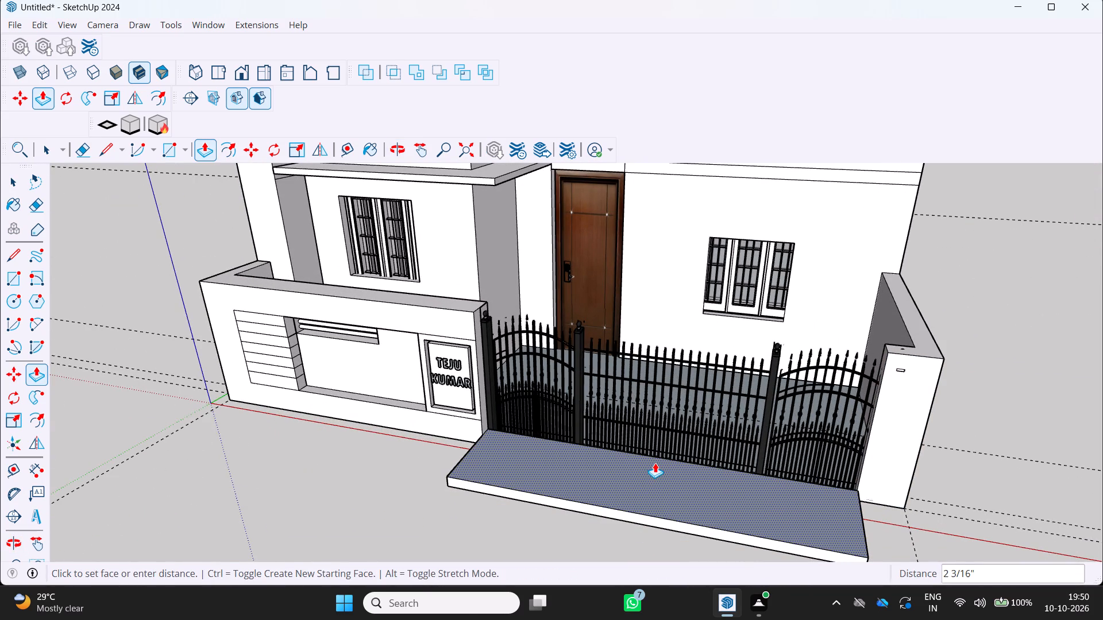
pyautogui.click(655, 463)
pyautogui.scroll(-1, 553, 517)
pyautogui.moveTo(556, 516); pyautogui.dragTo(647, 486, button='middle')
pyautogui.press('space')
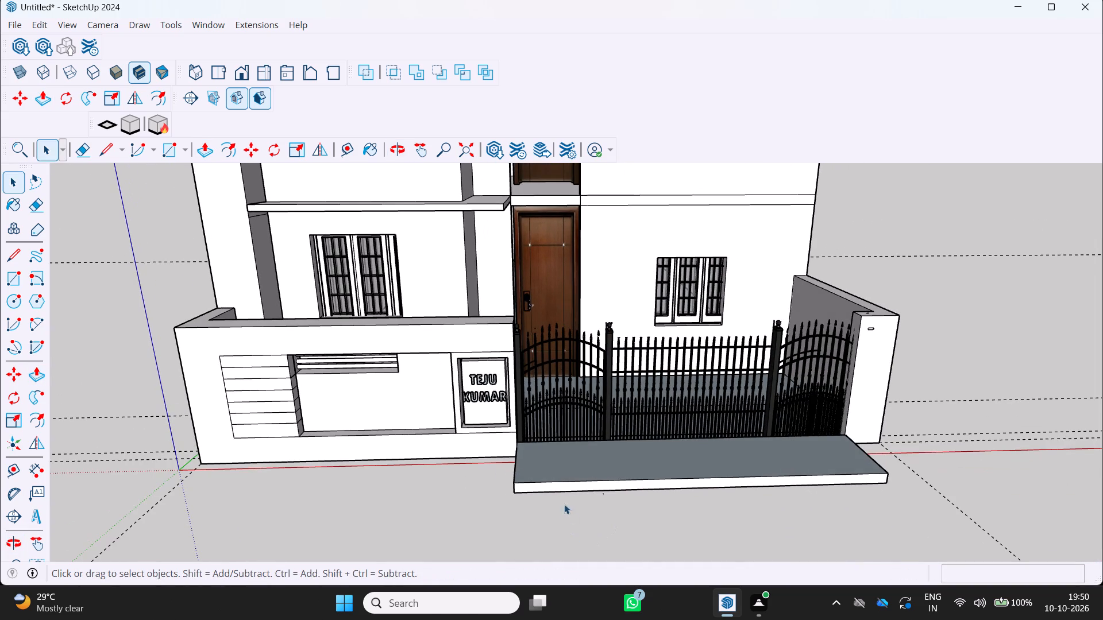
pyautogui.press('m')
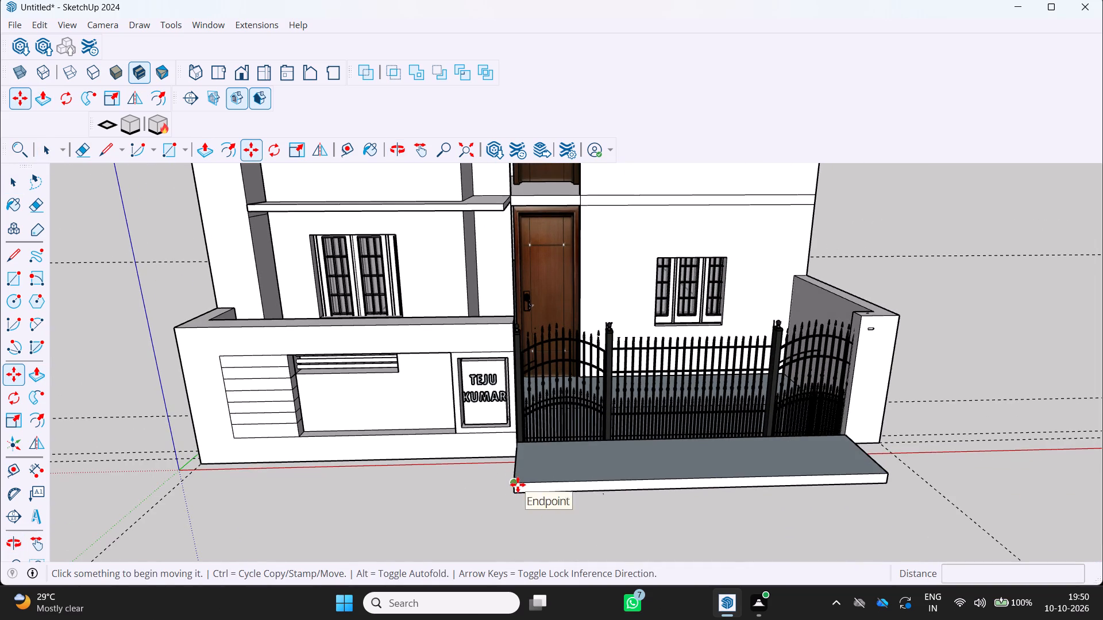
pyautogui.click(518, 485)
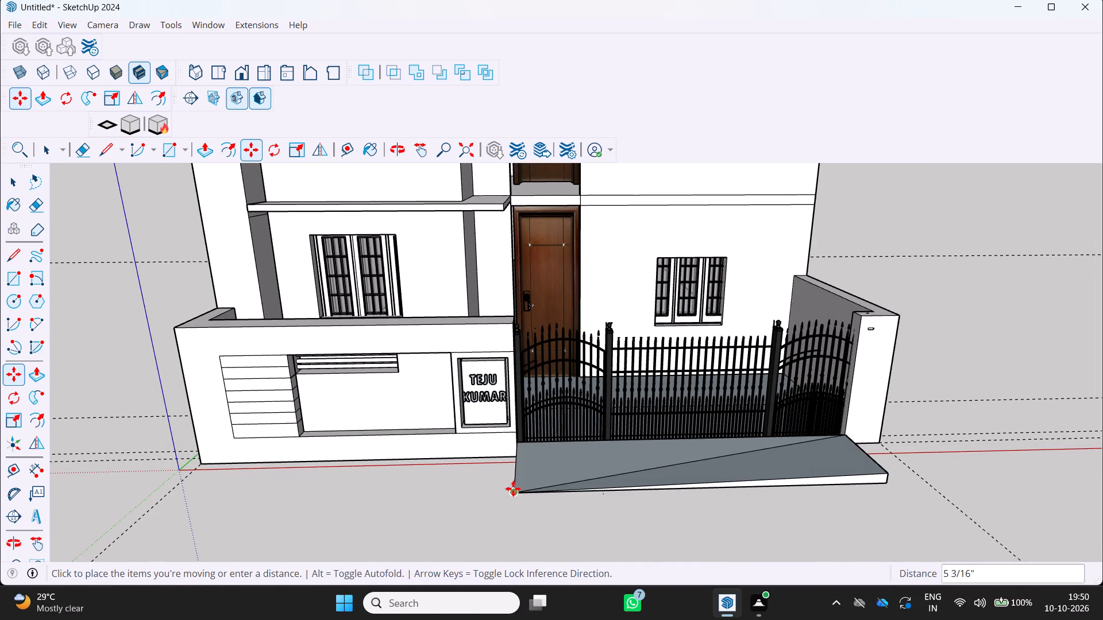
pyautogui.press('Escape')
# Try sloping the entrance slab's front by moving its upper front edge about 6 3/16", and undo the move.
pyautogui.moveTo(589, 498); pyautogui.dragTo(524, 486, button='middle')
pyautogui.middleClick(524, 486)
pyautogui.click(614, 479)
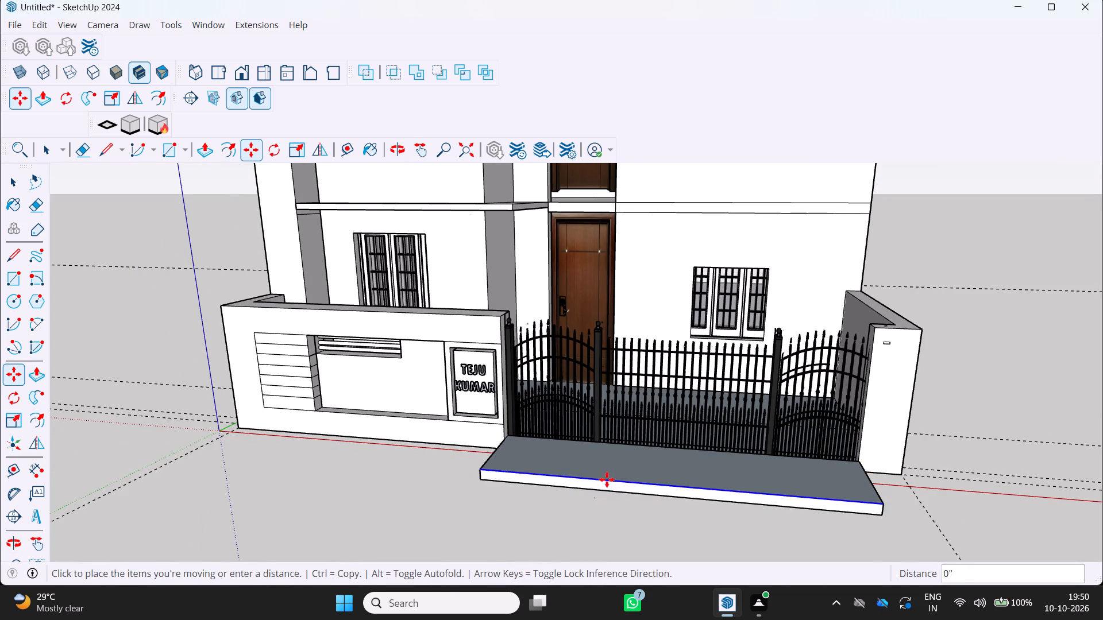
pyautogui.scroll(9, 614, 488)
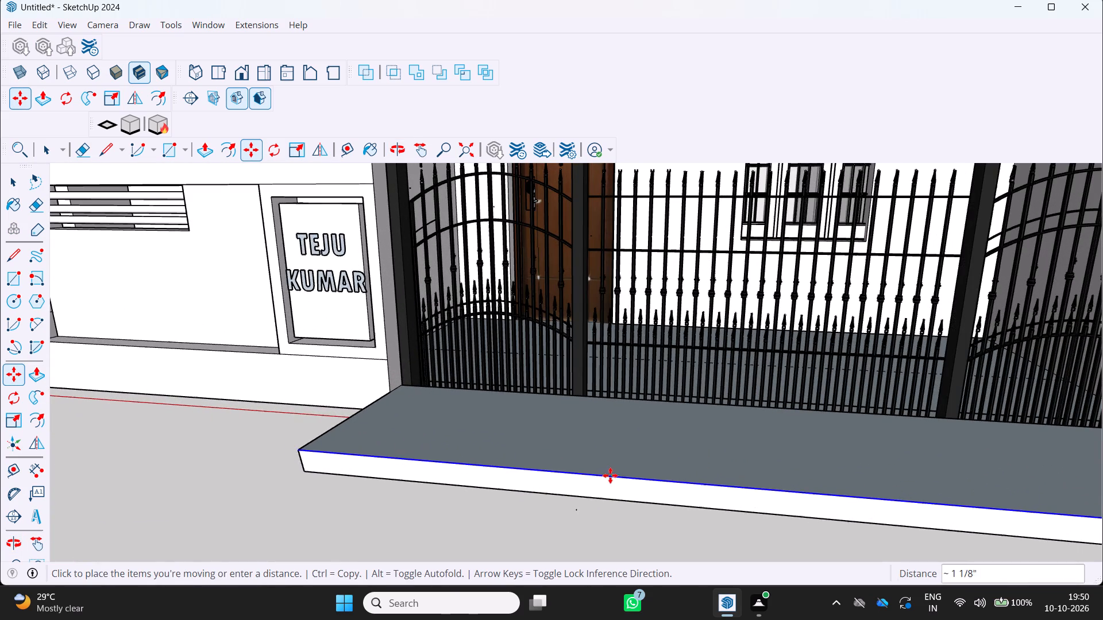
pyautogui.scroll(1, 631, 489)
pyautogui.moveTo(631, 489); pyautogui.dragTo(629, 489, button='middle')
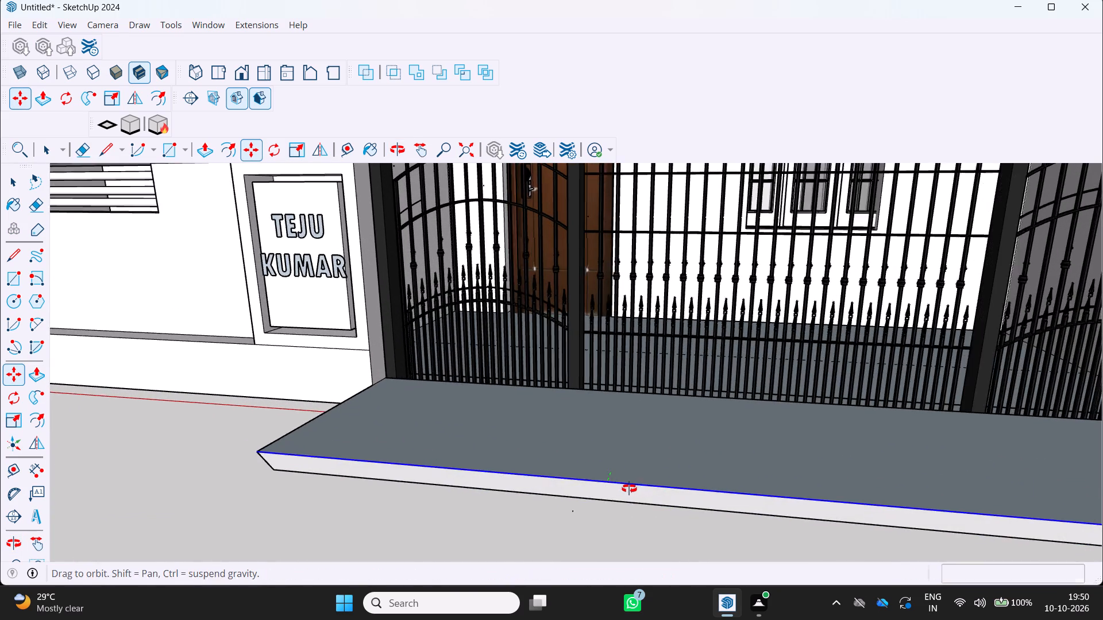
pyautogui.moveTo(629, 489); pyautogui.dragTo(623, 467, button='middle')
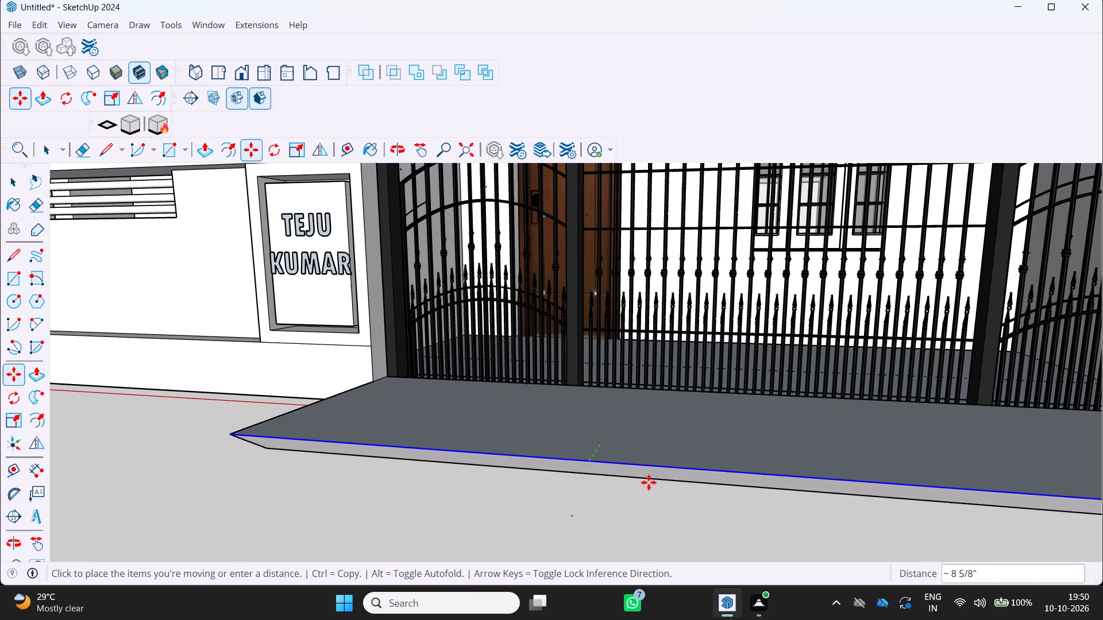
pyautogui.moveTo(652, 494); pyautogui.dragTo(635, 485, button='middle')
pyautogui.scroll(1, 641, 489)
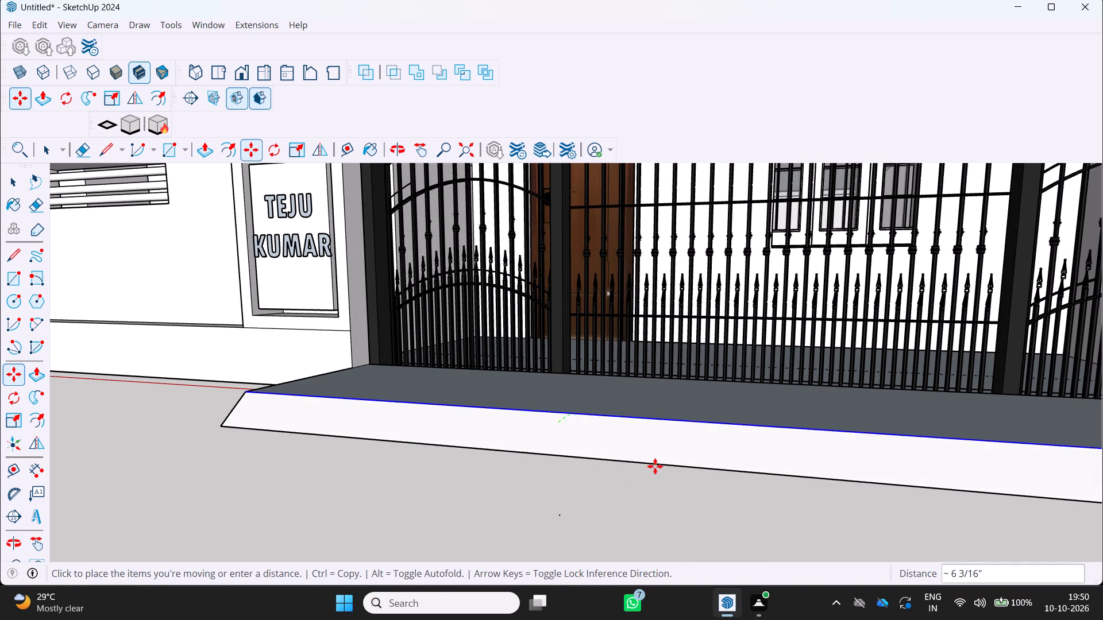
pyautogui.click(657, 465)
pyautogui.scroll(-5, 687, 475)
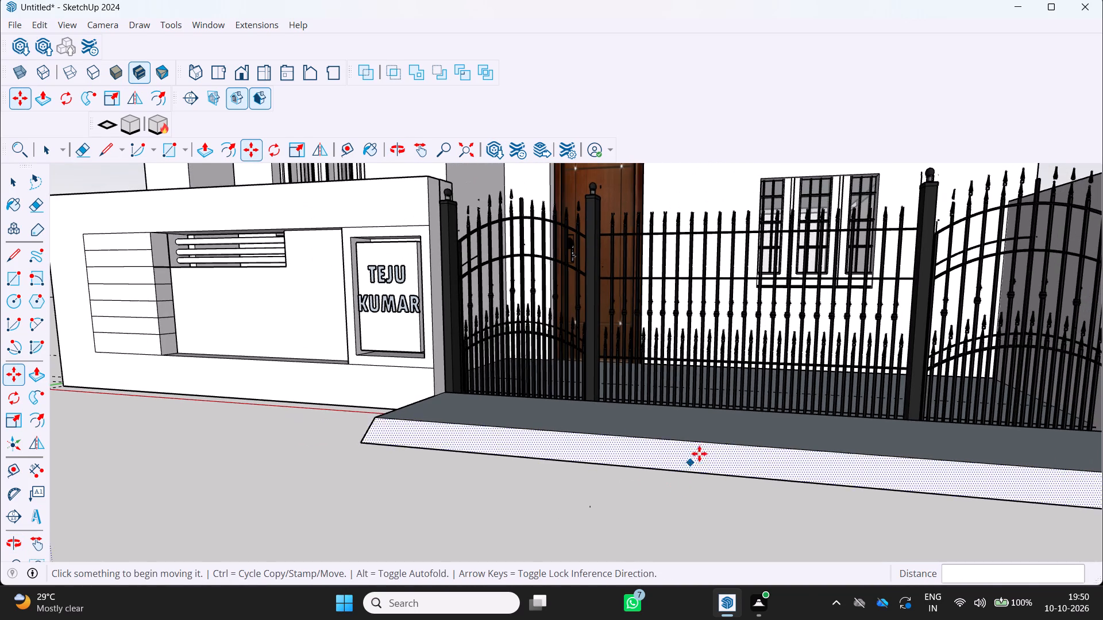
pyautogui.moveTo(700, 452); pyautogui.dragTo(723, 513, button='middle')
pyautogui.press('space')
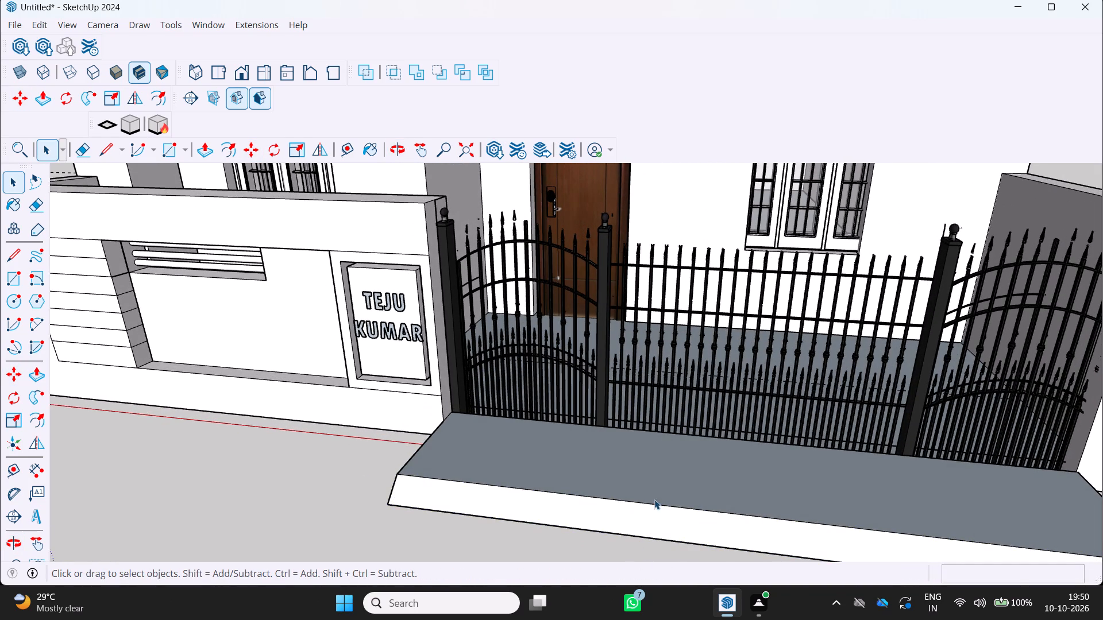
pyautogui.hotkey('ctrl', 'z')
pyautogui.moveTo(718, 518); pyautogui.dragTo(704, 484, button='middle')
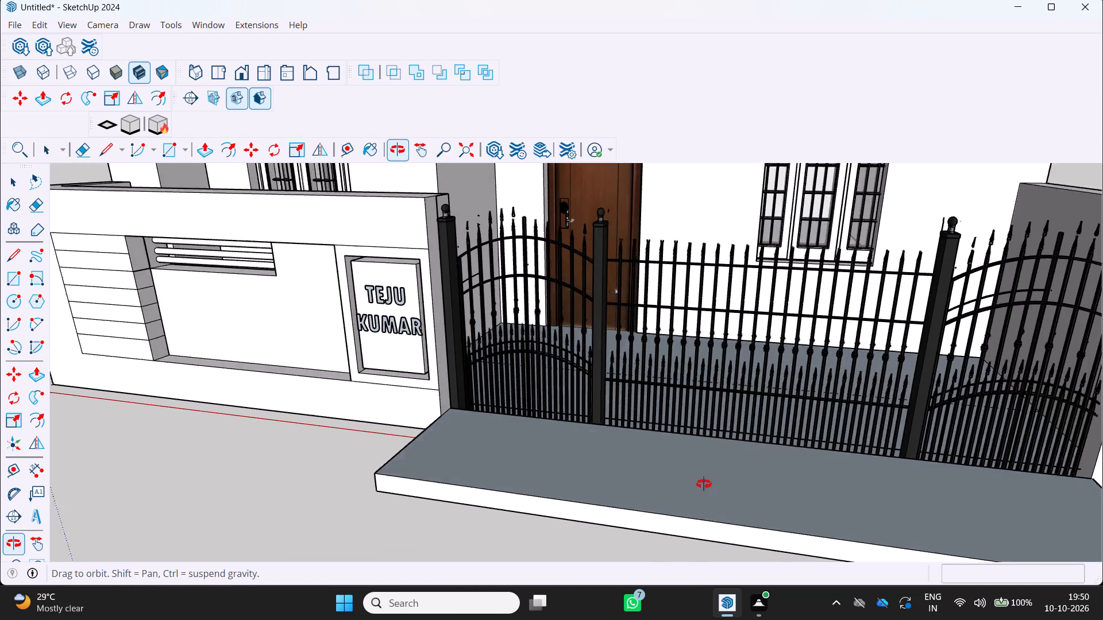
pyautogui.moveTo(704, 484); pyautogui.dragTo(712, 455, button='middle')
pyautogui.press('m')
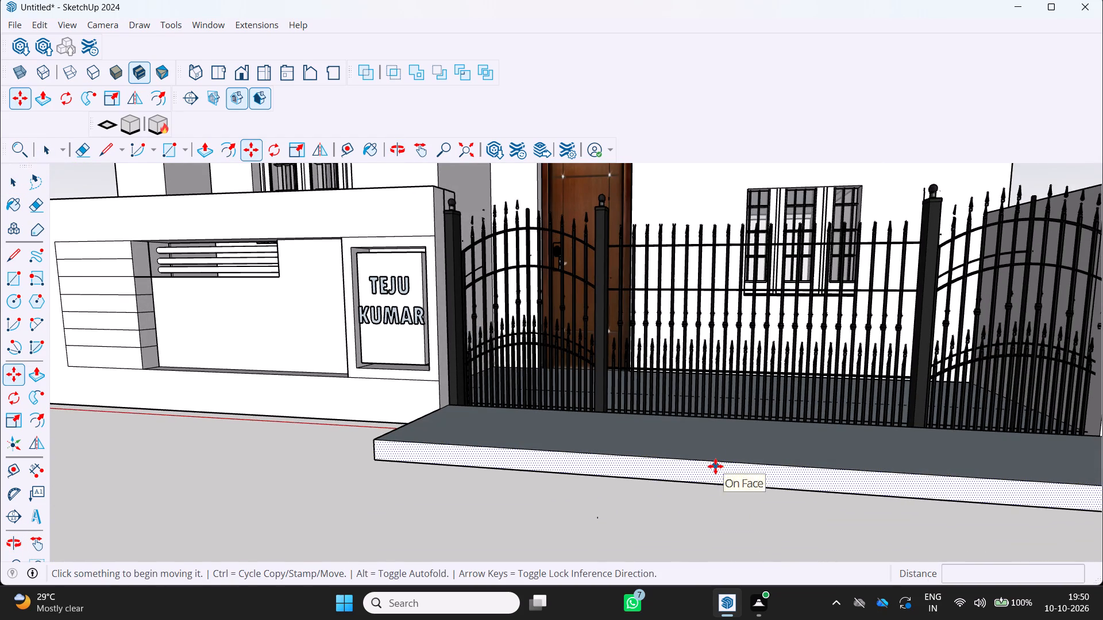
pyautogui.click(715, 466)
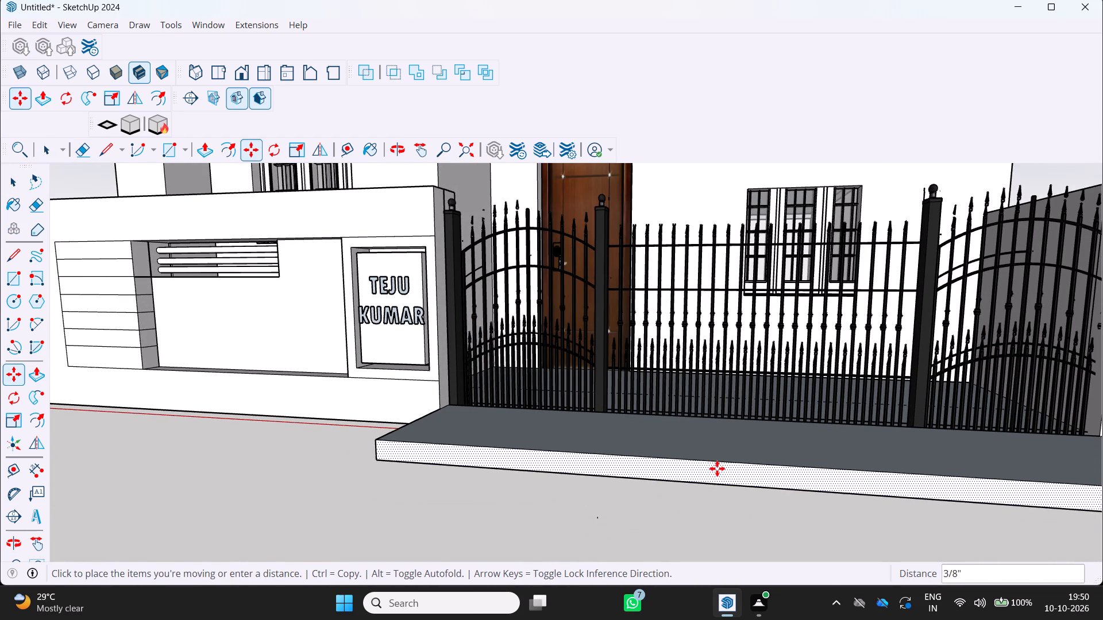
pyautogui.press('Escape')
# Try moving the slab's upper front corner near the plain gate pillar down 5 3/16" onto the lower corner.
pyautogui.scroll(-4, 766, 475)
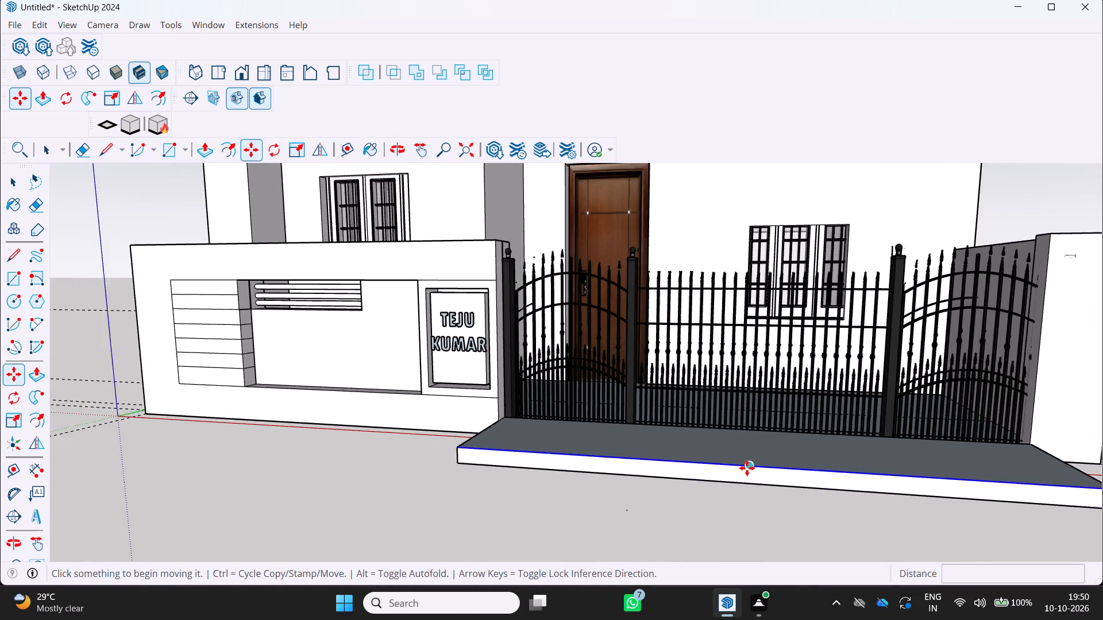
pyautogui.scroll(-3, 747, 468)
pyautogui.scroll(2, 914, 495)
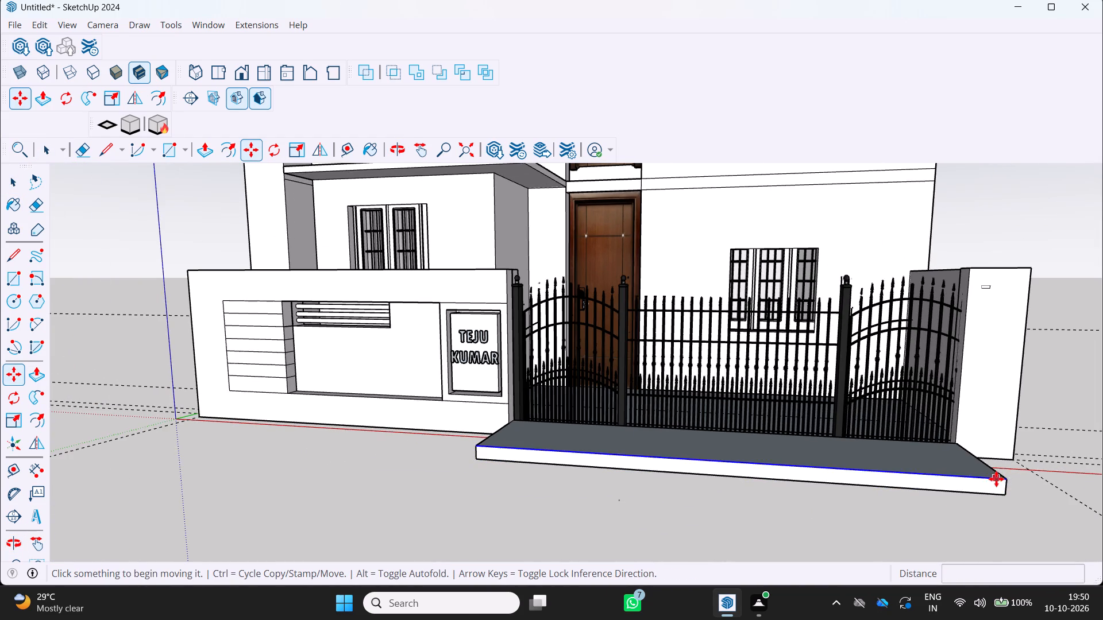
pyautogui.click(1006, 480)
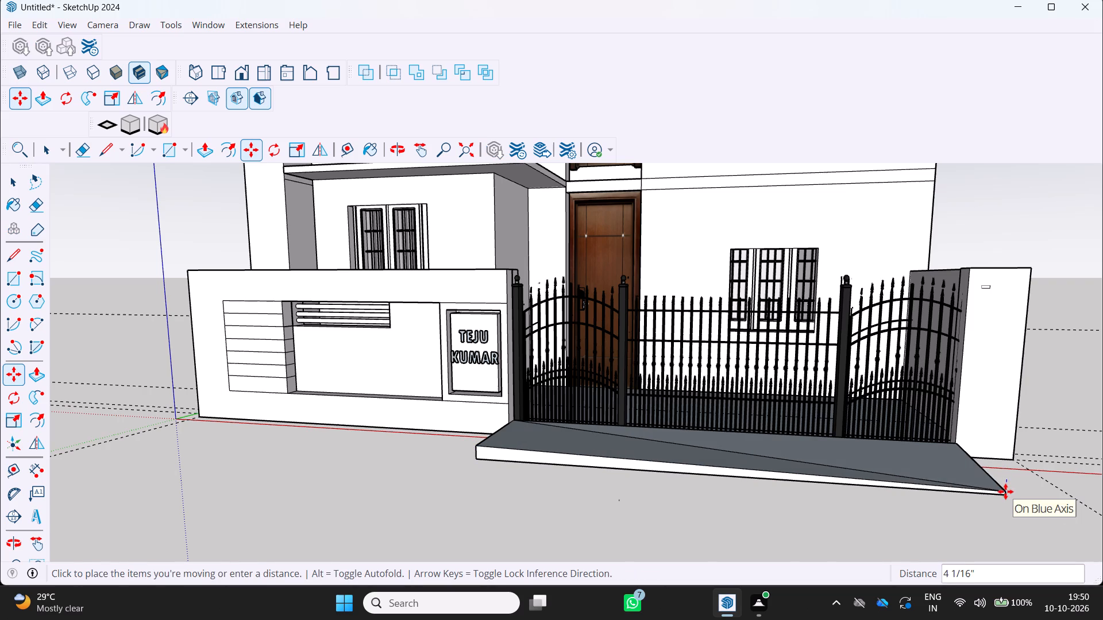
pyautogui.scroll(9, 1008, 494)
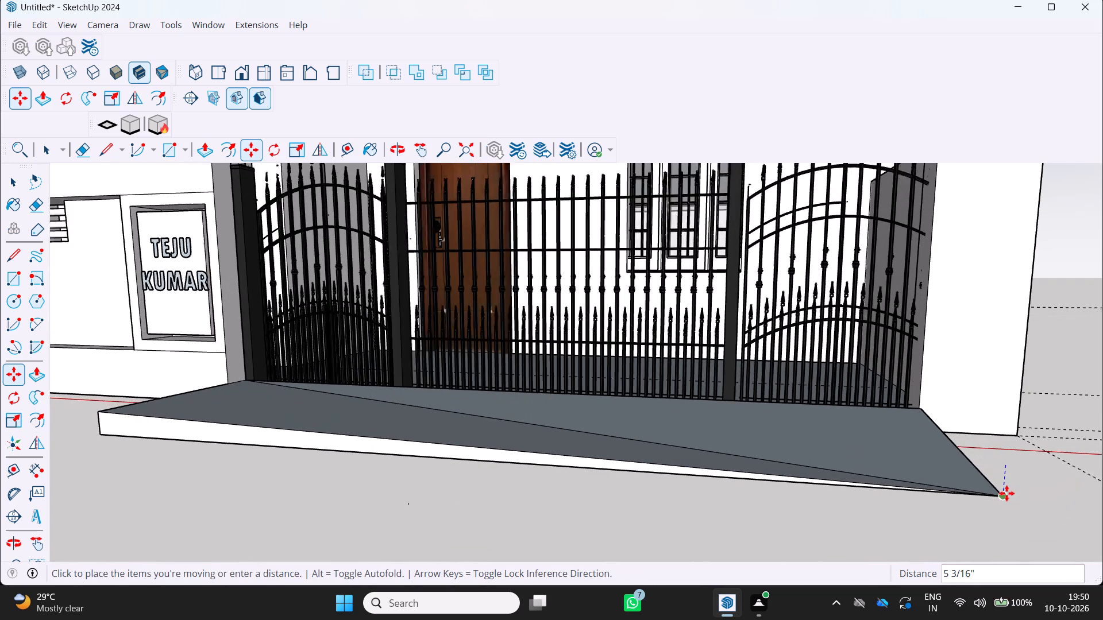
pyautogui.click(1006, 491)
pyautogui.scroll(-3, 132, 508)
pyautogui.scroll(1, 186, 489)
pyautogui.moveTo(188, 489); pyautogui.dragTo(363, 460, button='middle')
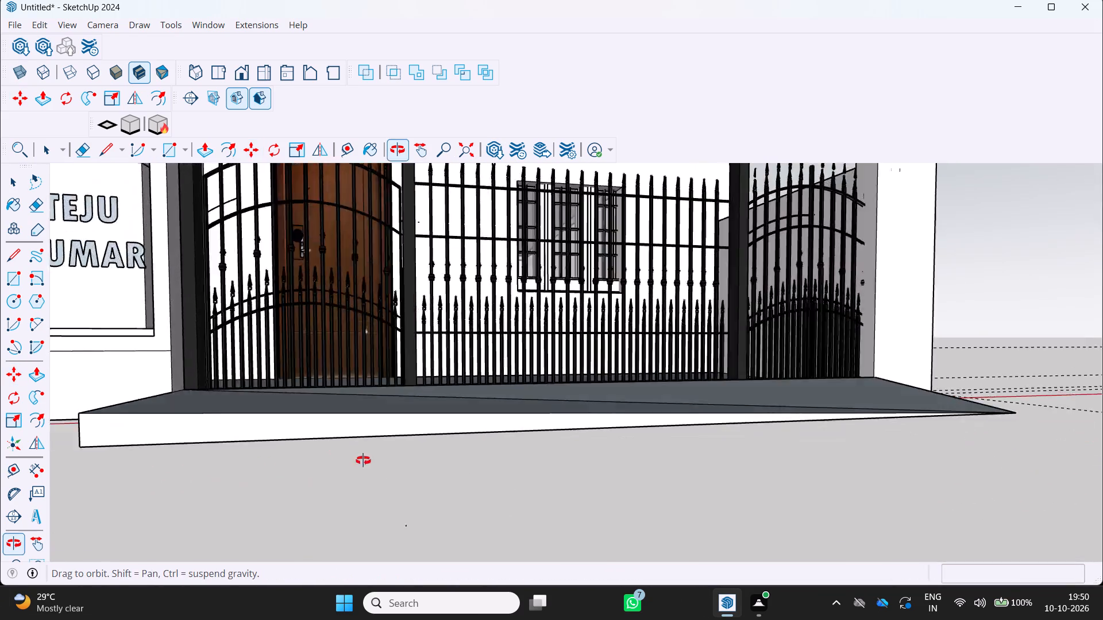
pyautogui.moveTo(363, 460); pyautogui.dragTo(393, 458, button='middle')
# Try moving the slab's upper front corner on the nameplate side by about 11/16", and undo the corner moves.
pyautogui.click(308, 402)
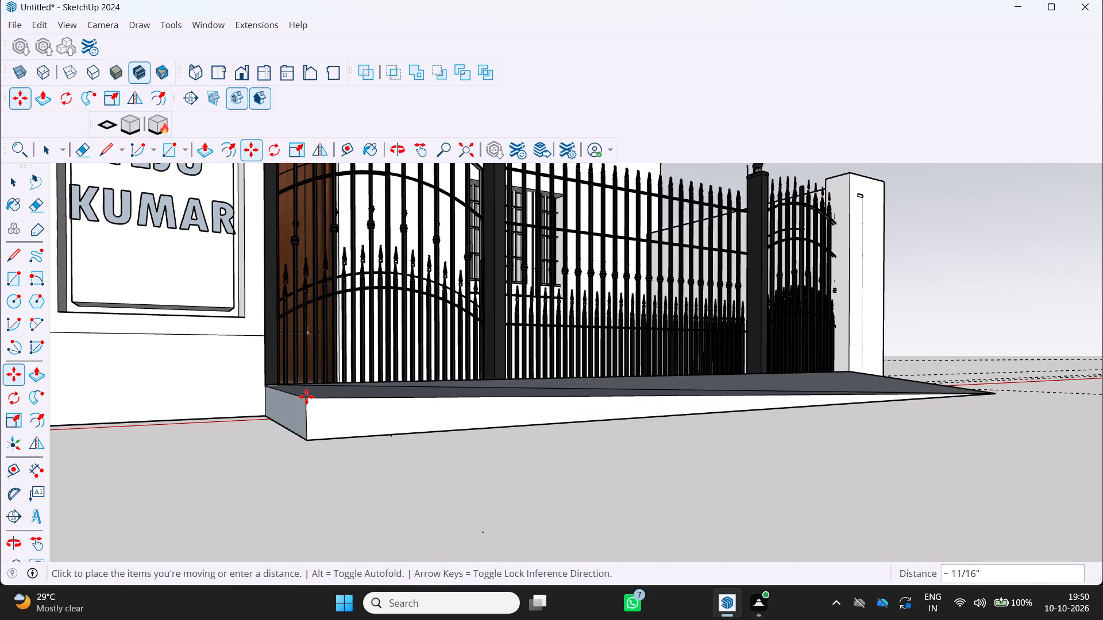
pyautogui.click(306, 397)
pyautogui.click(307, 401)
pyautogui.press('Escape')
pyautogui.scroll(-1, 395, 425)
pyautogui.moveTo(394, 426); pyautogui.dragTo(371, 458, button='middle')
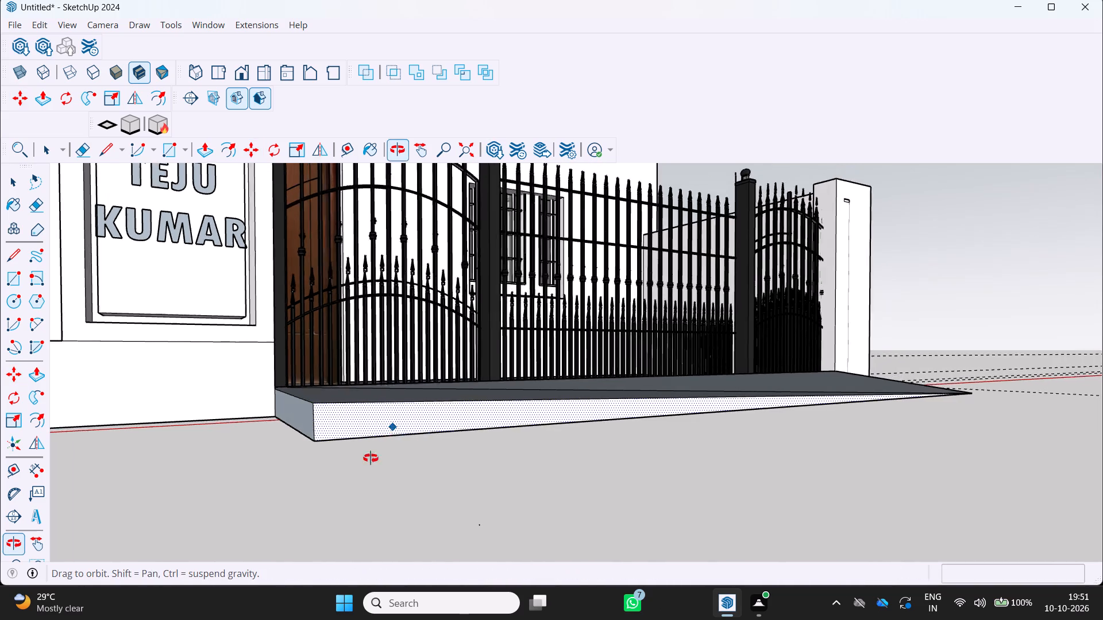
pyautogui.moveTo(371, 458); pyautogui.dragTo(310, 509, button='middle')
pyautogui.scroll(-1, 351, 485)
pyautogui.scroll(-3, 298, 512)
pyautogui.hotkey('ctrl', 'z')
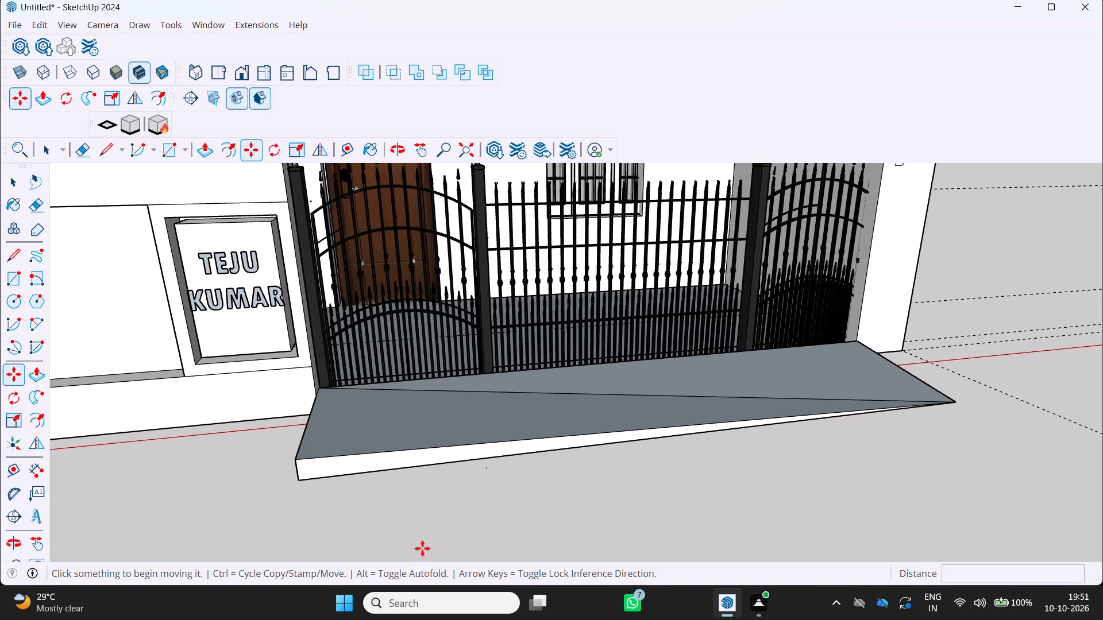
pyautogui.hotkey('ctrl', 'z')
# Move the entrance slab's upper front edge outward, away from the gate, by about 6".
pyautogui.moveTo(426, 524); pyautogui.dragTo(153, 509, button='middle')
pyautogui.scroll(-3, 145, 513)
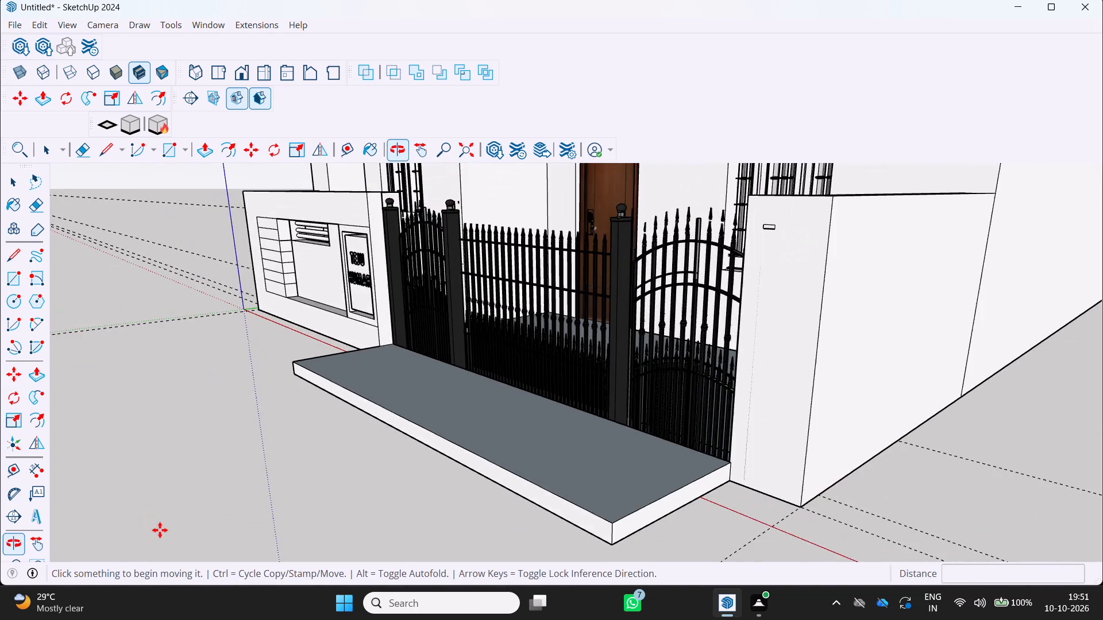
pyautogui.scroll(-1, 164, 532)
pyautogui.moveTo(167, 534); pyautogui.dragTo(371, 509, button='middle')
pyautogui.scroll(-5, 427, 458)
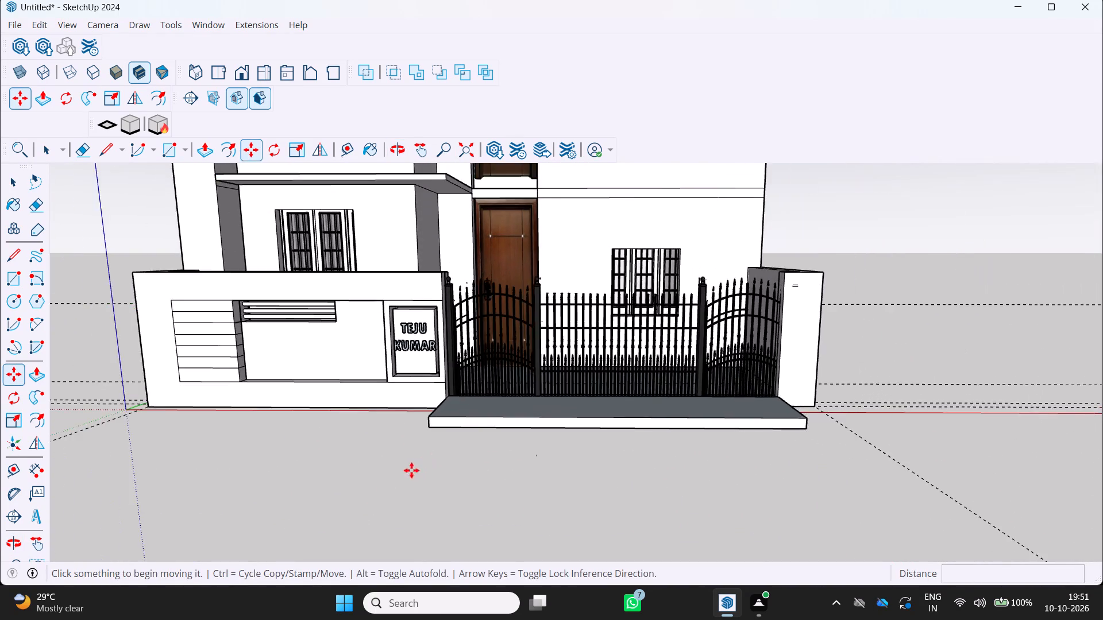
pyautogui.scroll(1, 411, 470)
pyautogui.moveTo(411, 470); pyautogui.dragTo(378, 544, button='middle')
pyautogui.scroll(2, 508, 487)
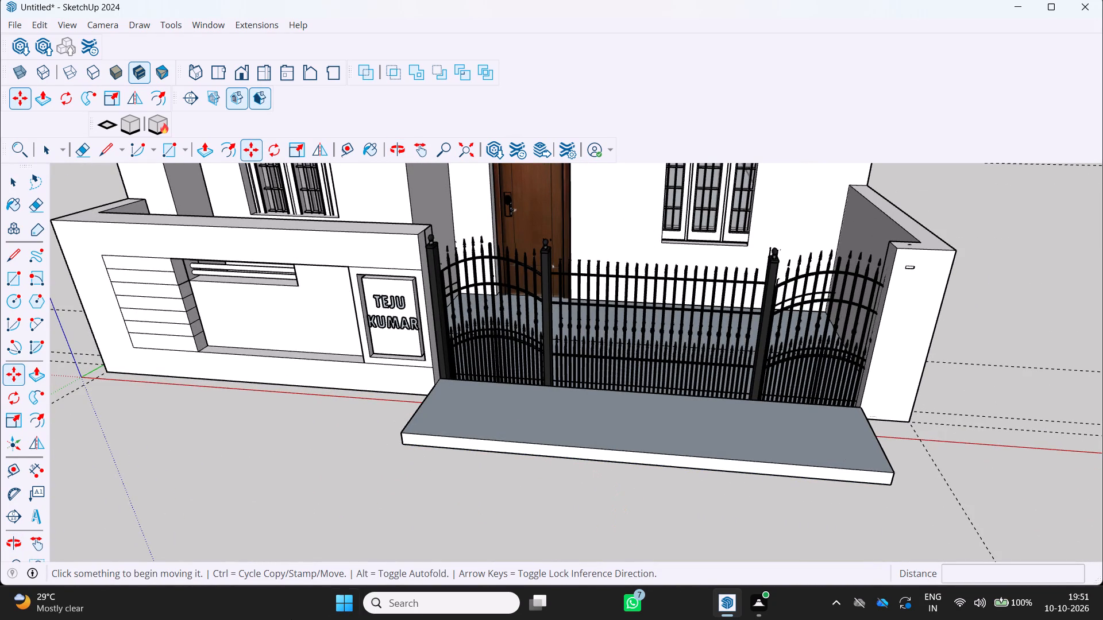
pyautogui.press('space')
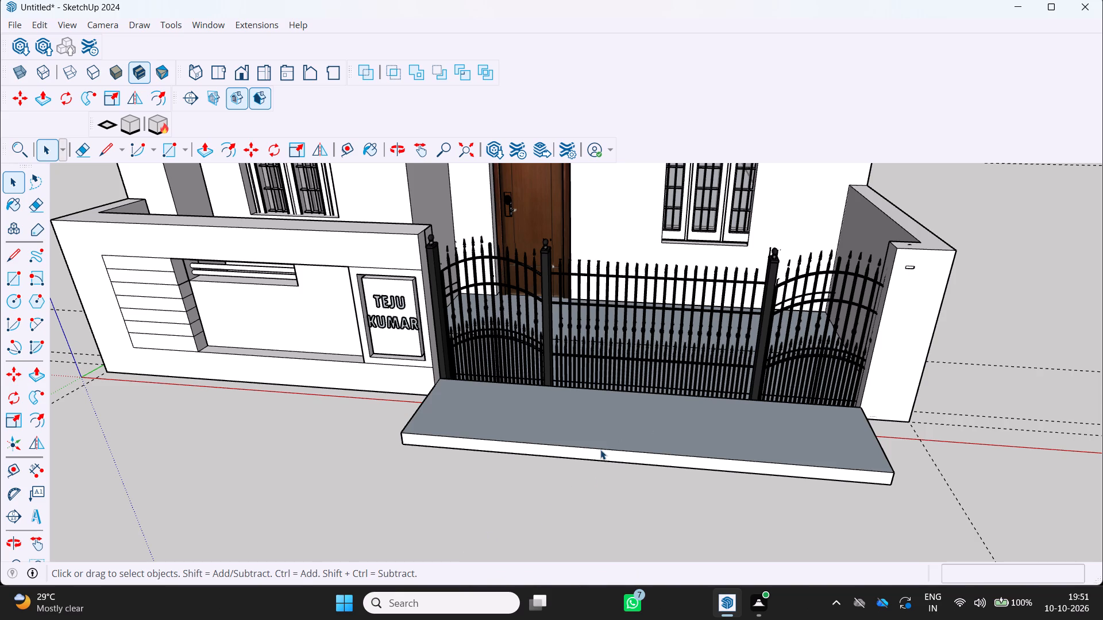
pyautogui.click(606, 449)
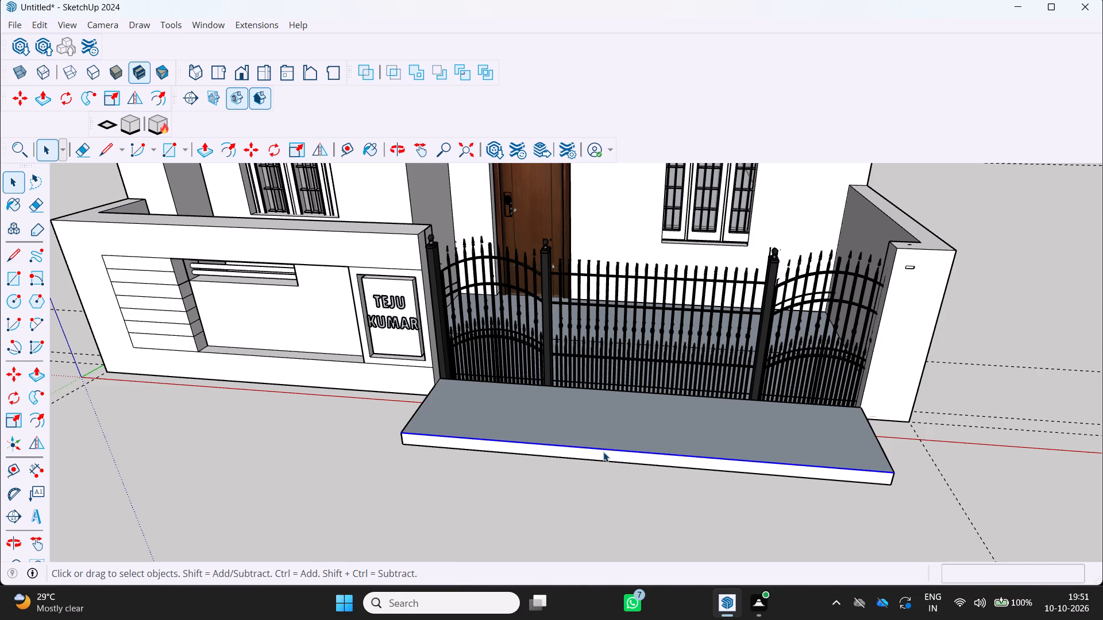
pyautogui.press('m')
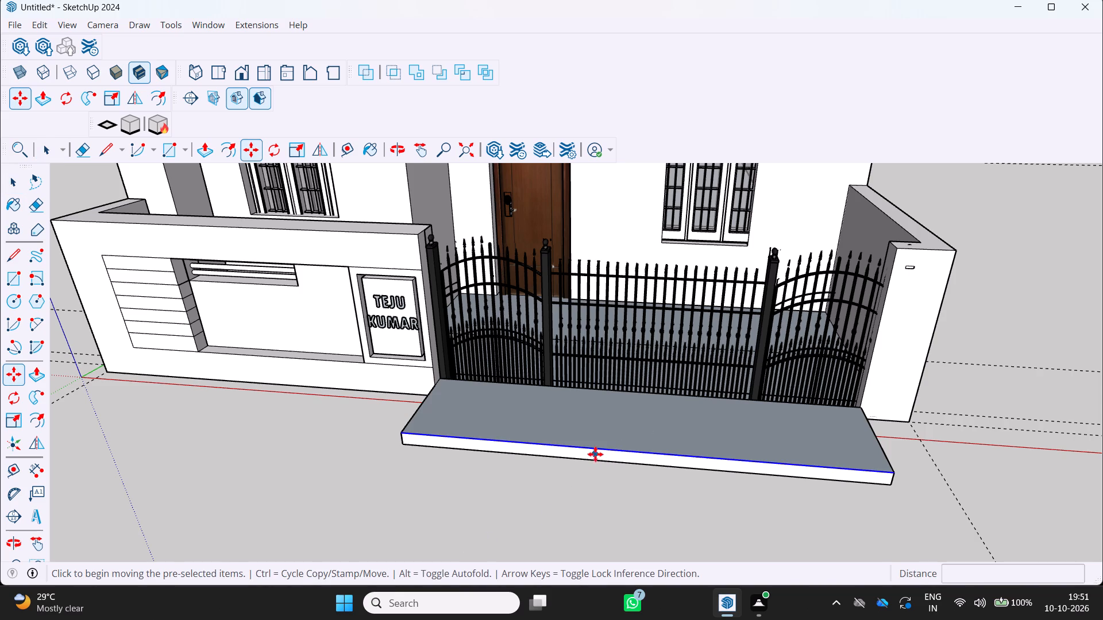
pyautogui.click(595, 452)
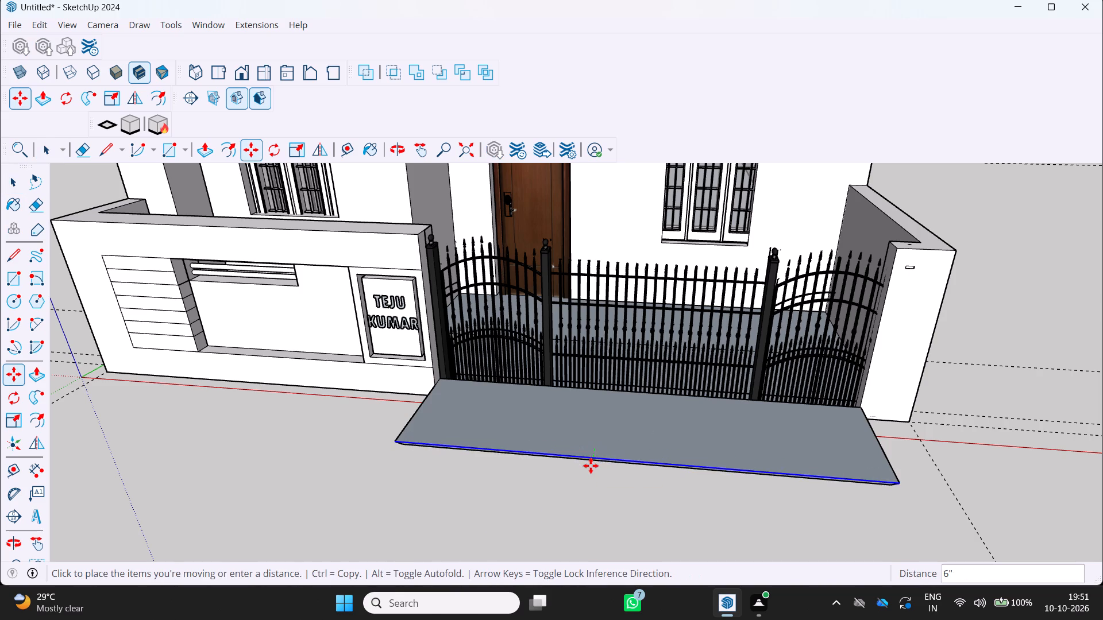
pyautogui.scroll(10, 591, 466)
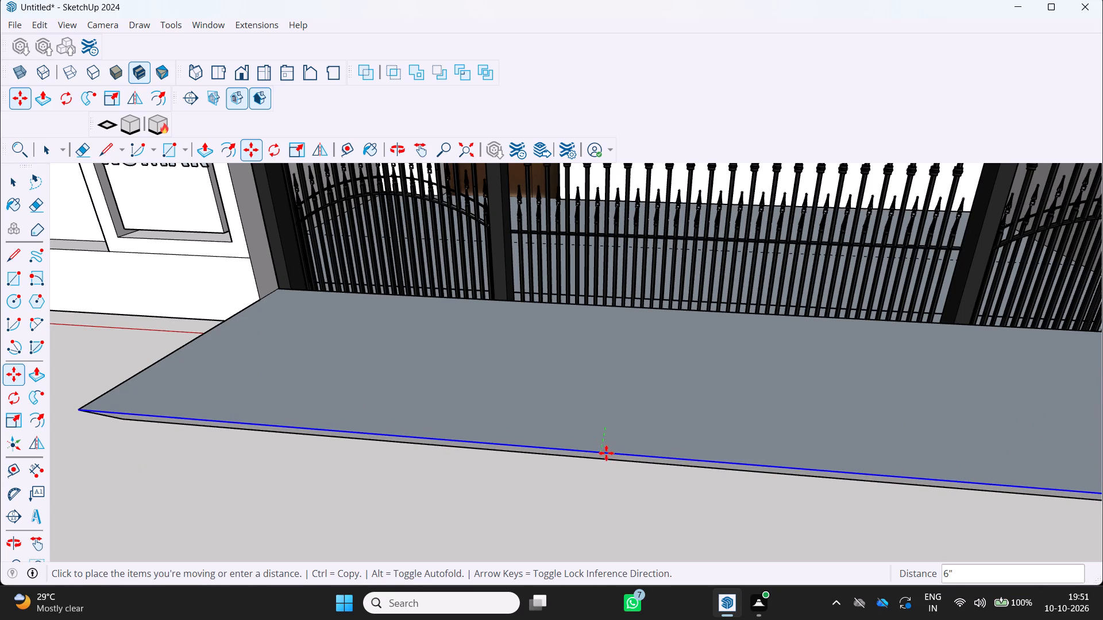
pyautogui.click(608, 459)
pyautogui.press('space')
pyautogui.scroll(-4, 527, 528)
pyautogui.press('space')
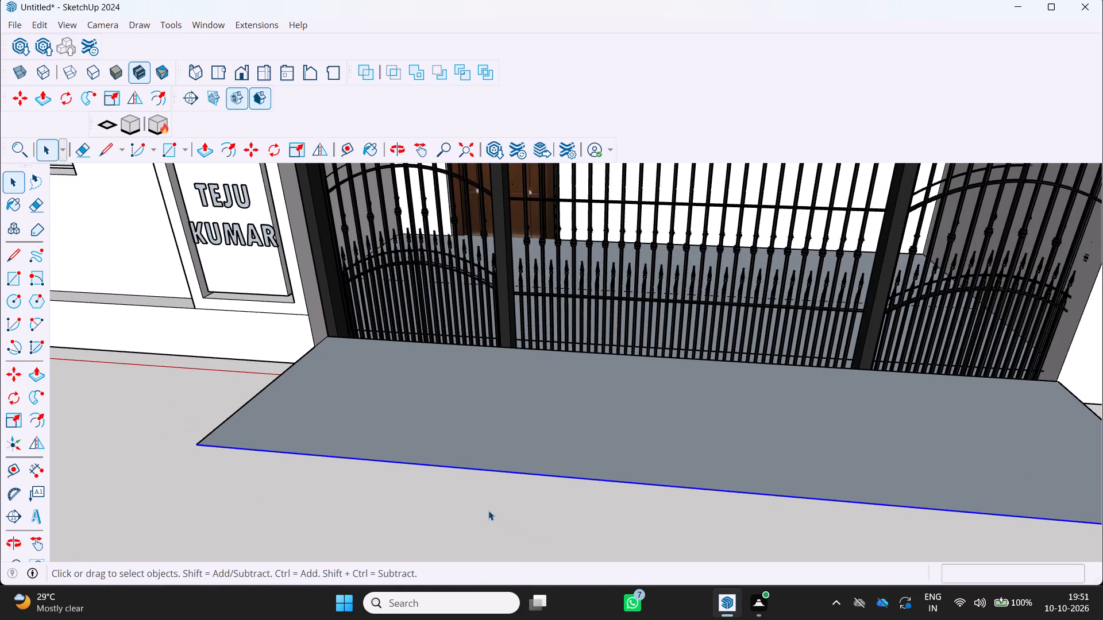
pyautogui.scroll(-2, 488, 510)
pyautogui.press('space')
pyautogui.moveTo(407, 533); pyautogui.dragTo(419, 520)
pyautogui.scroll(-1, 508, 458)
# Reverse the entrance slab's large top face.
pyautogui.moveTo(510, 458); pyautogui.dragTo(734, 427, button='middle')
pyautogui.scroll(2, 510, 583)
pyautogui.scroll(-4, 548, 451)
pyautogui.moveTo(539, 462); pyautogui.dragTo(329, 433, button='middle')
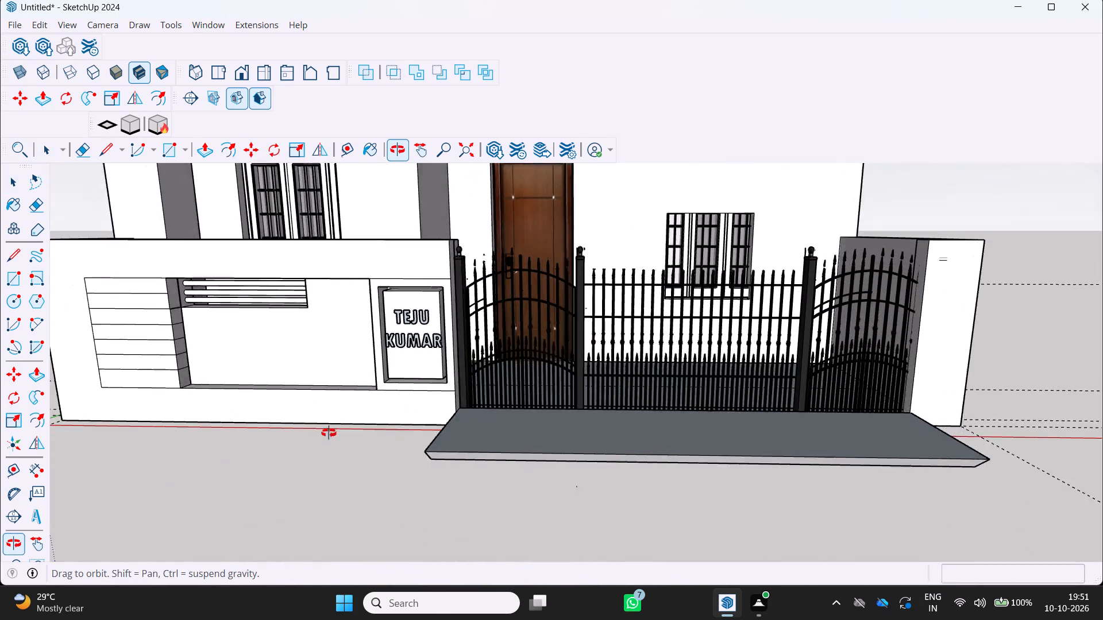
pyautogui.moveTo(329, 433); pyautogui.dragTo(291, 444, button='middle')
pyautogui.moveTo(692, 470); pyautogui.dragTo(687, 526, button='middle')
pyautogui.scroll(-4, 683, 522)
pyautogui.click(642, 504)
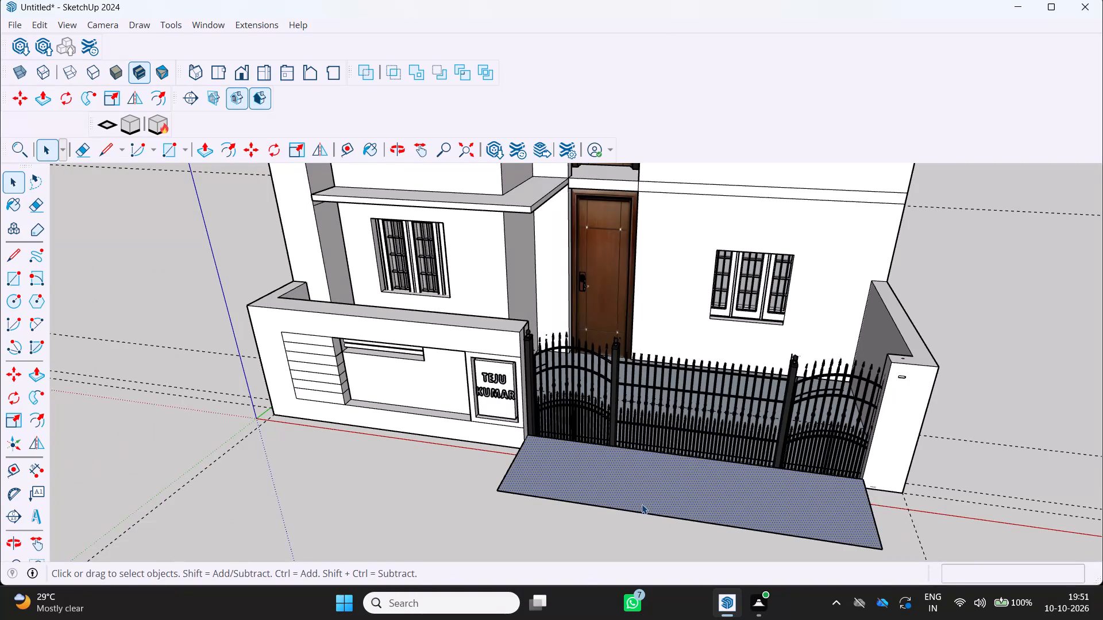
pyautogui.rightClick(642, 504)
pyautogui.click(674, 401)
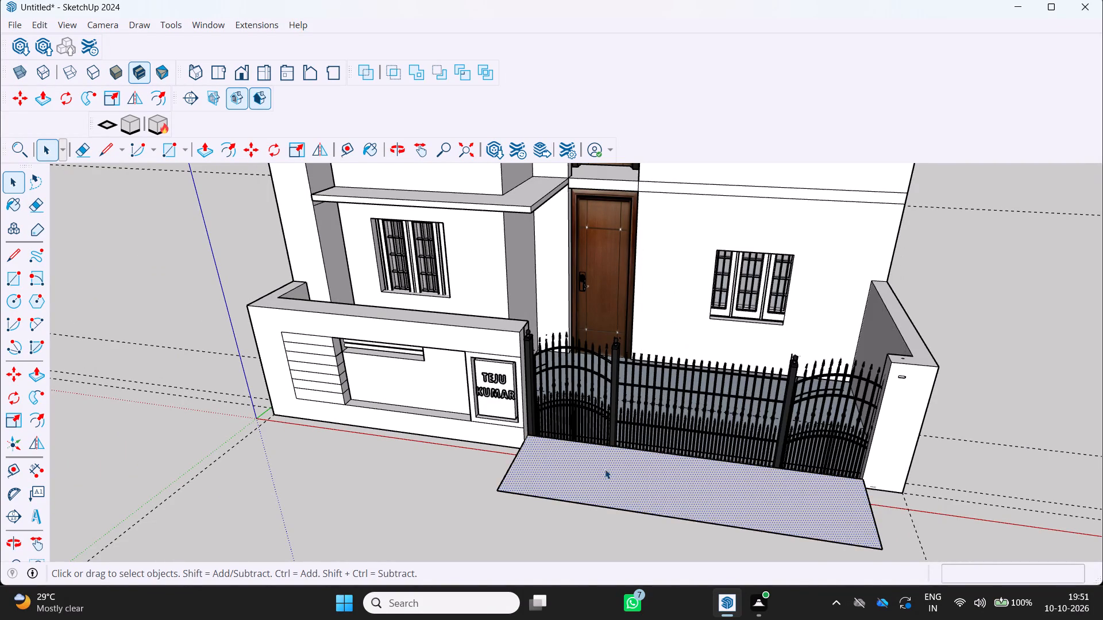
# Examine the entrance slab's sloped front edge and its end beside the nameplate wall from several angles.
pyautogui.scroll(-4, 604, 470)
pyautogui.moveTo(603, 470); pyautogui.dragTo(664, 440, button='middle')
pyautogui.scroll(3, 620, 476)
pyautogui.moveTo(557, 492); pyautogui.dragTo(672, 470, button='middle')
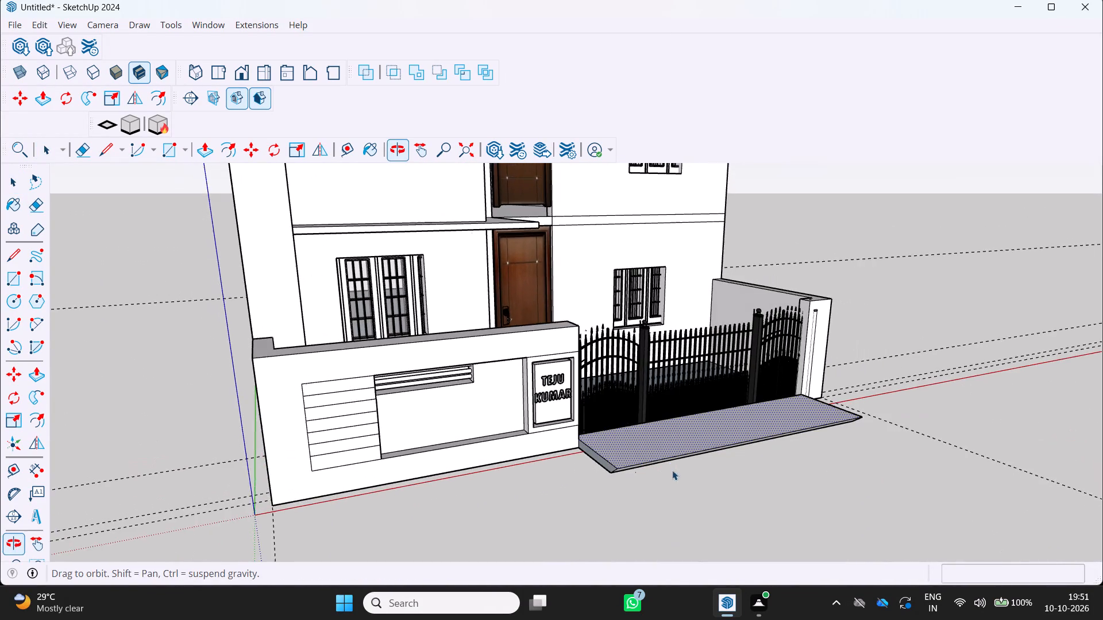
pyautogui.scroll(2, 593, 474)
pyautogui.moveTo(599, 436); pyautogui.dragTo(584, 396, button='middle')
pyautogui.scroll(2, 587, 400)
pyautogui.scroll(1, 599, 449)
pyautogui.scroll(1, 650, 528)
pyautogui.moveTo(645, 526); pyautogui.dragTo(550, 471, button='middle')
pyautogui.scroll(1, 565, 448)
pyautogui.scroll(-3, 588, 418)
pyautogui.moveTo(588, 418); pyautogui.dragTo(587, 403, button='middle')
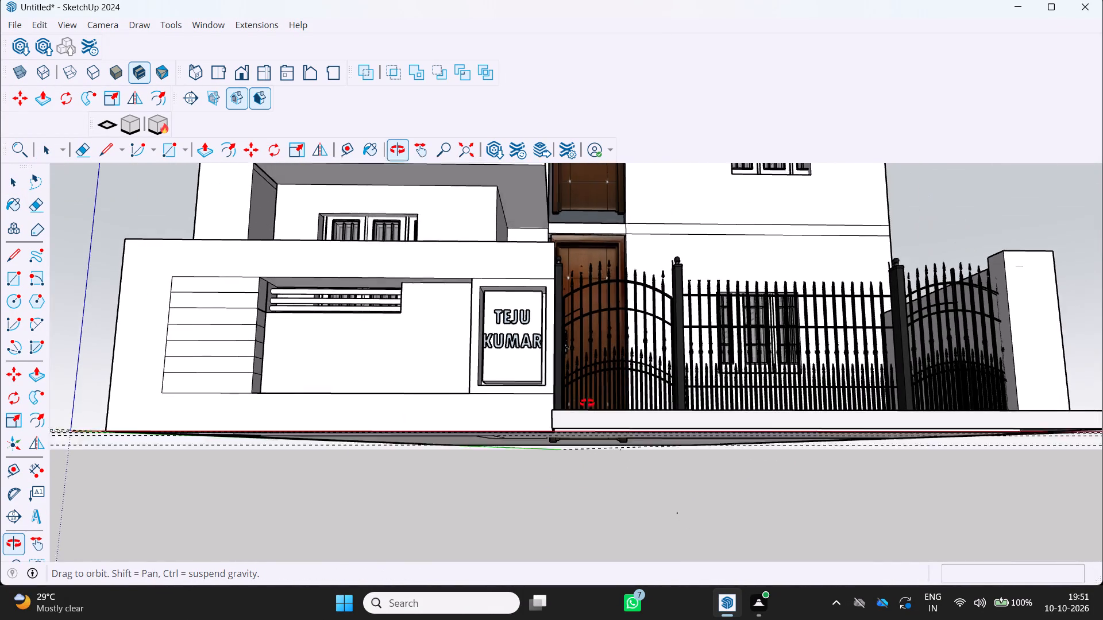
pyautogui.moveTo(587, 403); pyautogui.dragTo(607, 505, button='middle')
pyautogui.middleClick(608, 505)
pyautogui.scroll(-2, 608, 505)
pyautogui.scroll(2, 573, 518)
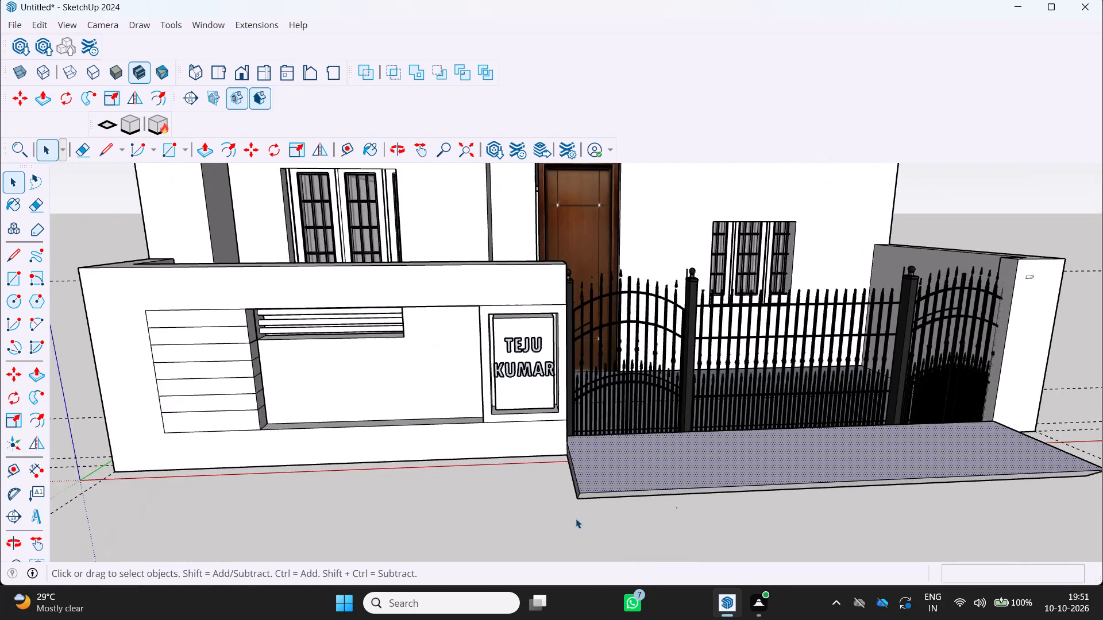
pyautogui.scroll(1, 576, 518)
pyautogui.moveTo(595, 502); pyautogui.dragTo(662, 473, button='middle')
pyautogui.scroll(10, 596, 499)
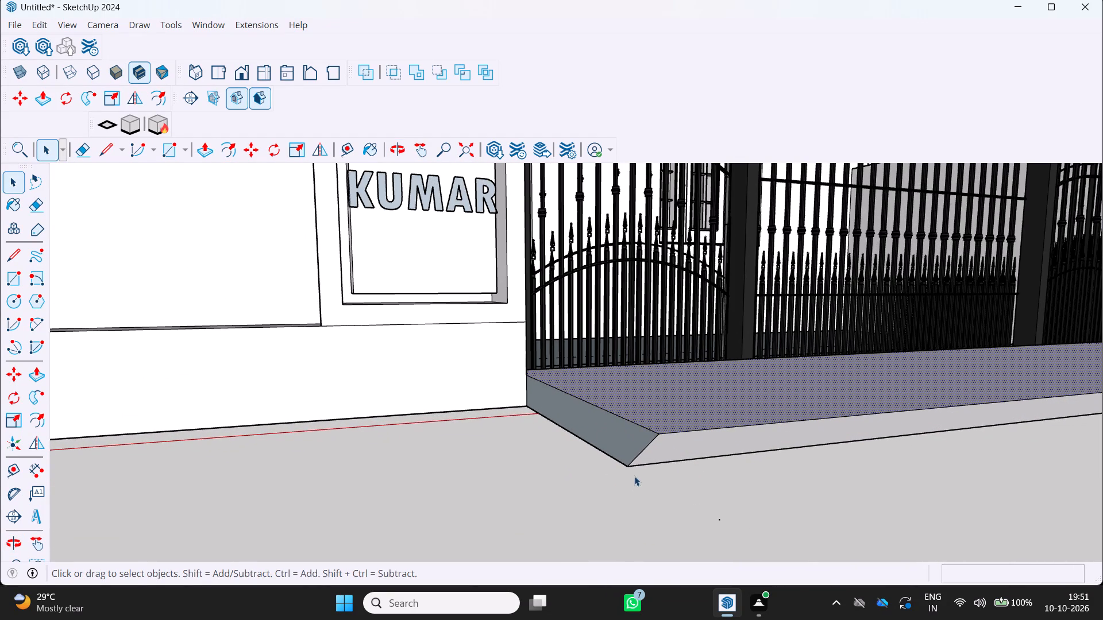
pyautogui.scroll(-3, 653, 442)
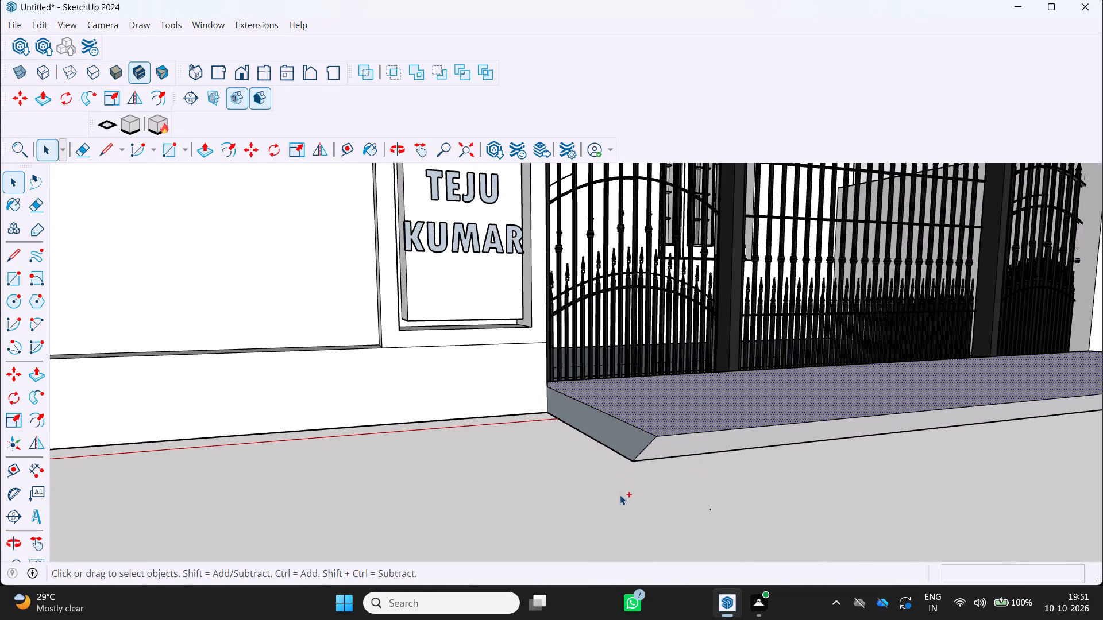
# Undo the reversal of the entrance slab's top face and the outward move of its upper front edge.
pyautogui.hotkey('ctrl', 'z')
pyautogui.hotkey('ctrl', 'z')
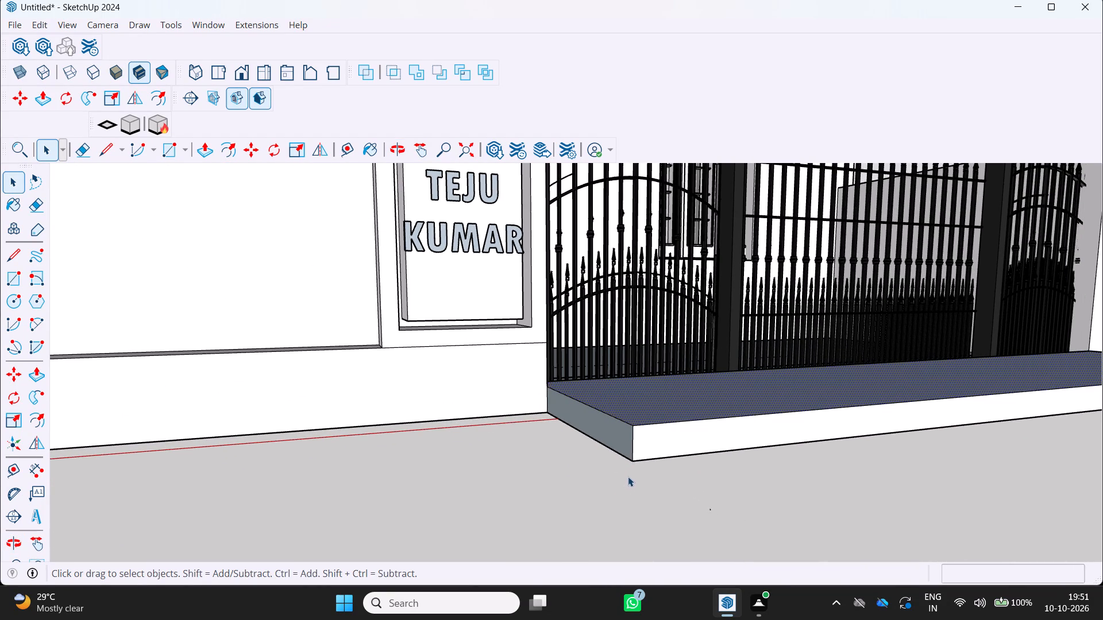
# Reverse the top face of the straight-edged entrance slab.
pyautogui.scroll(2, 631, 475)
pyautogui.rightClick(643, 404)
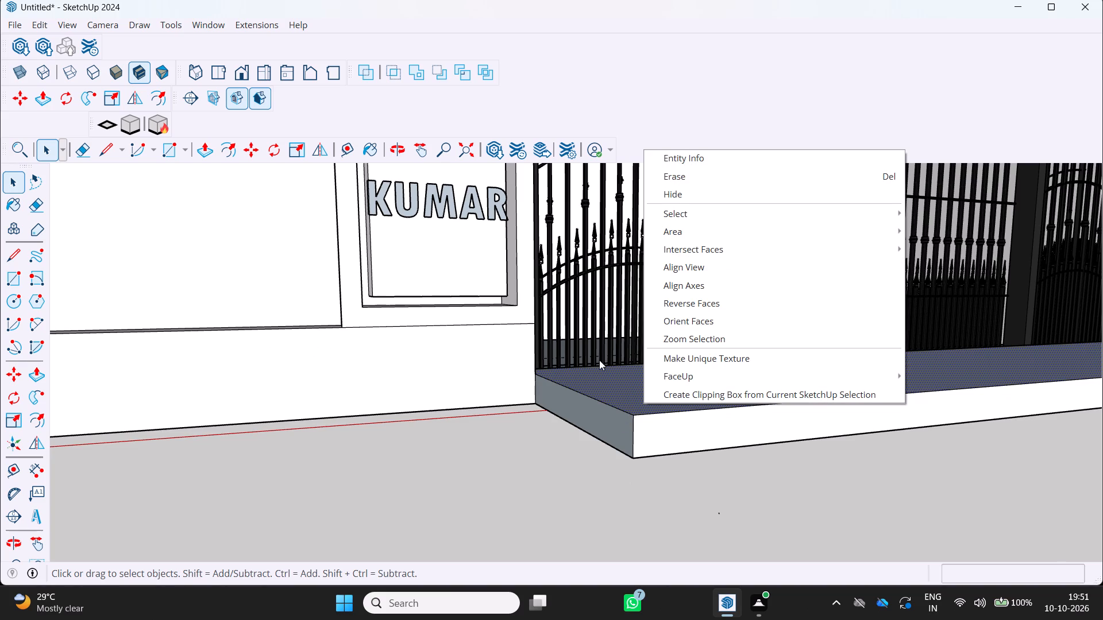
pyautogui.click(666, 309)
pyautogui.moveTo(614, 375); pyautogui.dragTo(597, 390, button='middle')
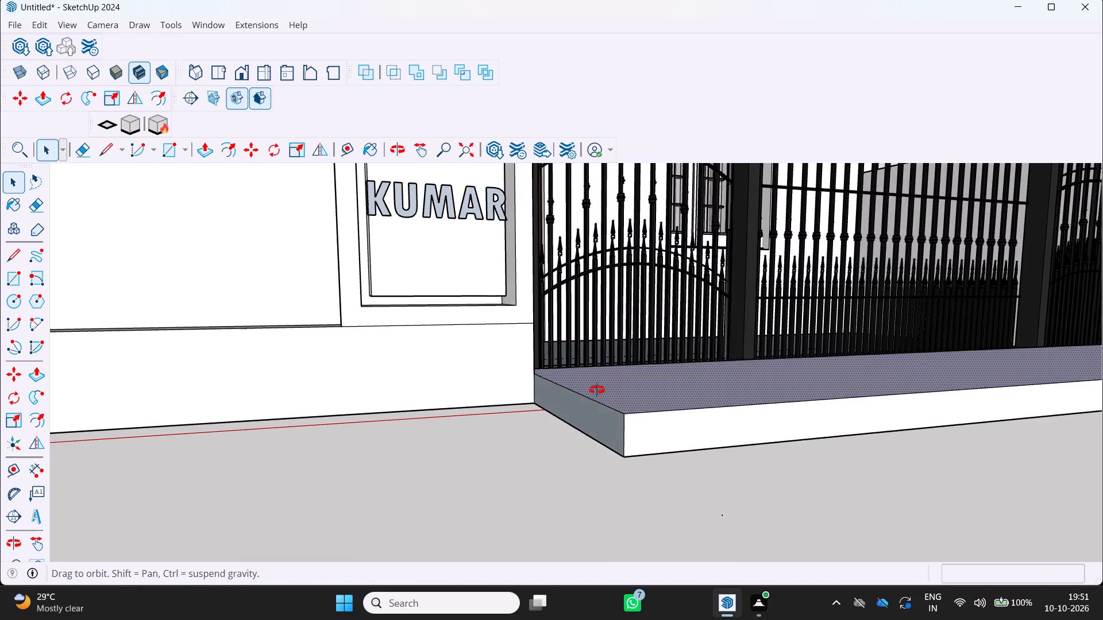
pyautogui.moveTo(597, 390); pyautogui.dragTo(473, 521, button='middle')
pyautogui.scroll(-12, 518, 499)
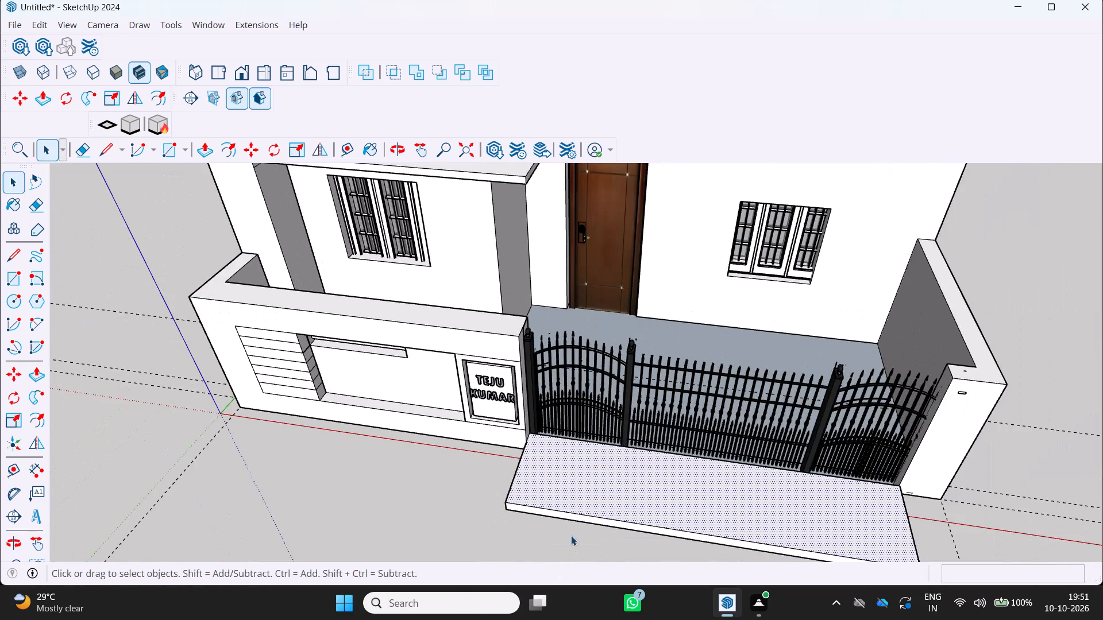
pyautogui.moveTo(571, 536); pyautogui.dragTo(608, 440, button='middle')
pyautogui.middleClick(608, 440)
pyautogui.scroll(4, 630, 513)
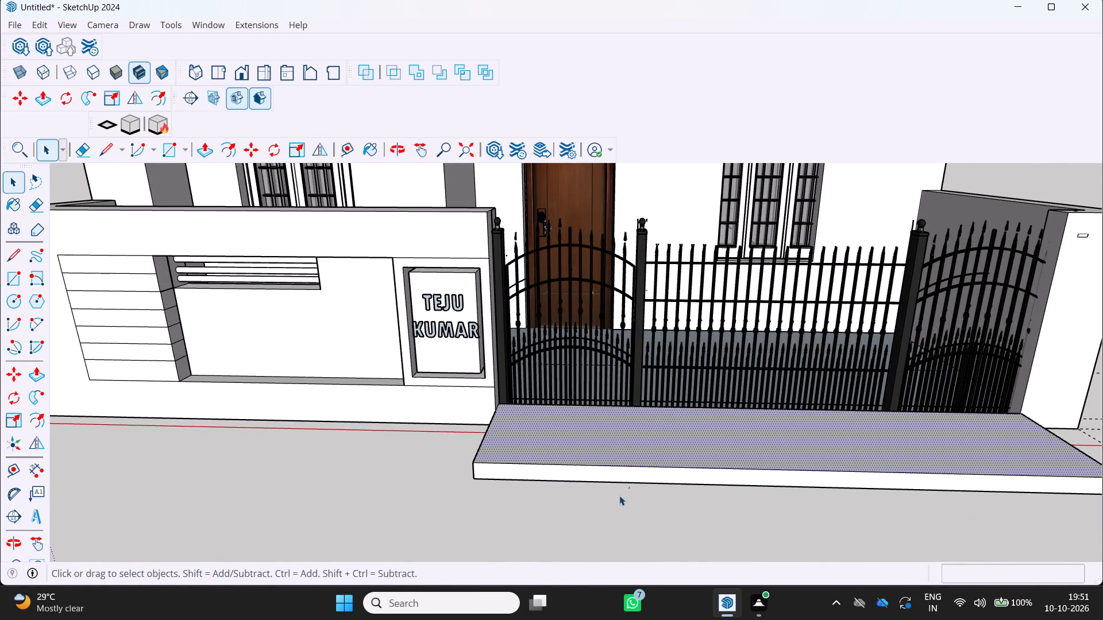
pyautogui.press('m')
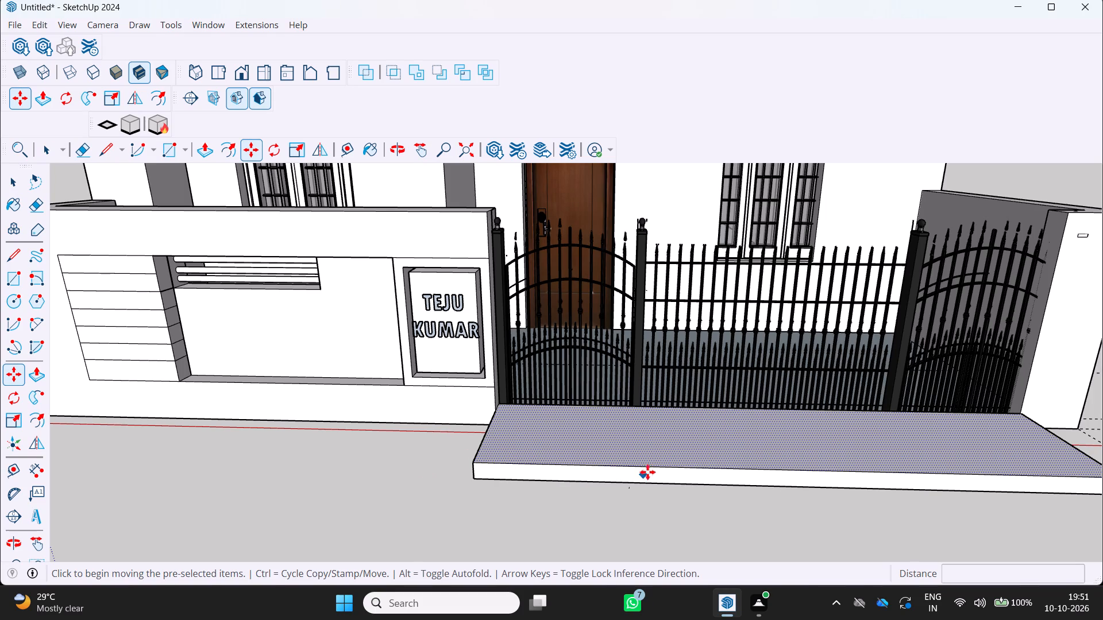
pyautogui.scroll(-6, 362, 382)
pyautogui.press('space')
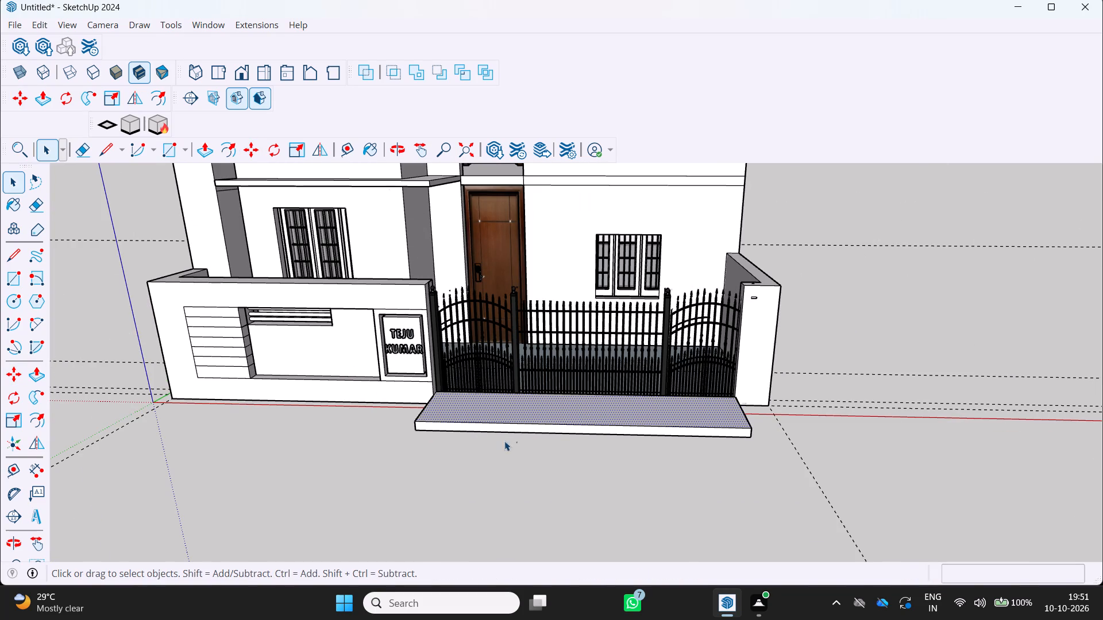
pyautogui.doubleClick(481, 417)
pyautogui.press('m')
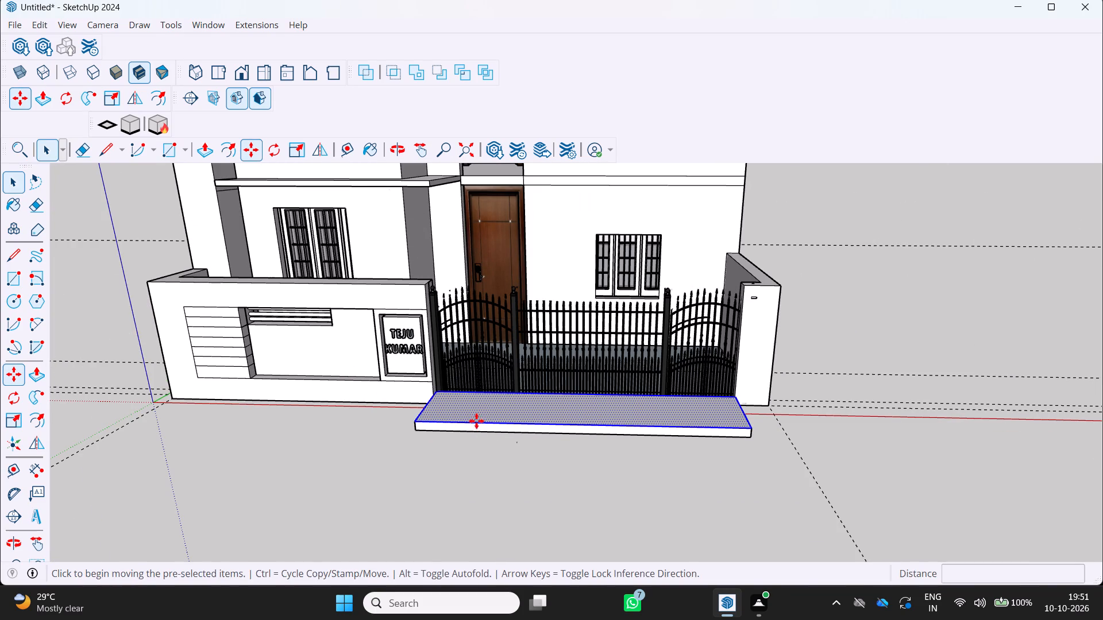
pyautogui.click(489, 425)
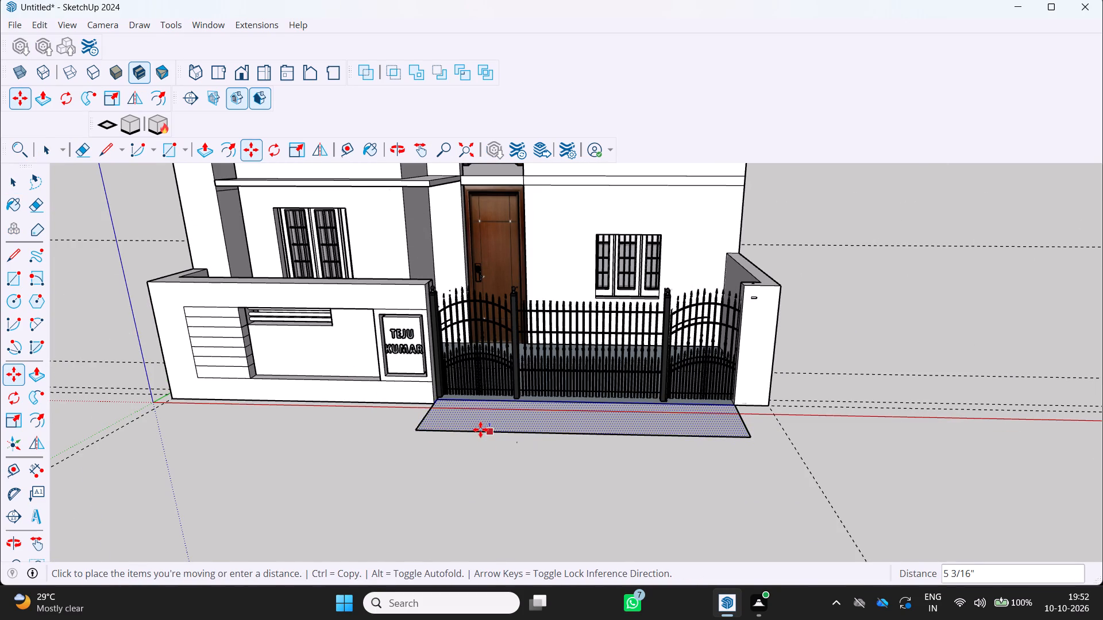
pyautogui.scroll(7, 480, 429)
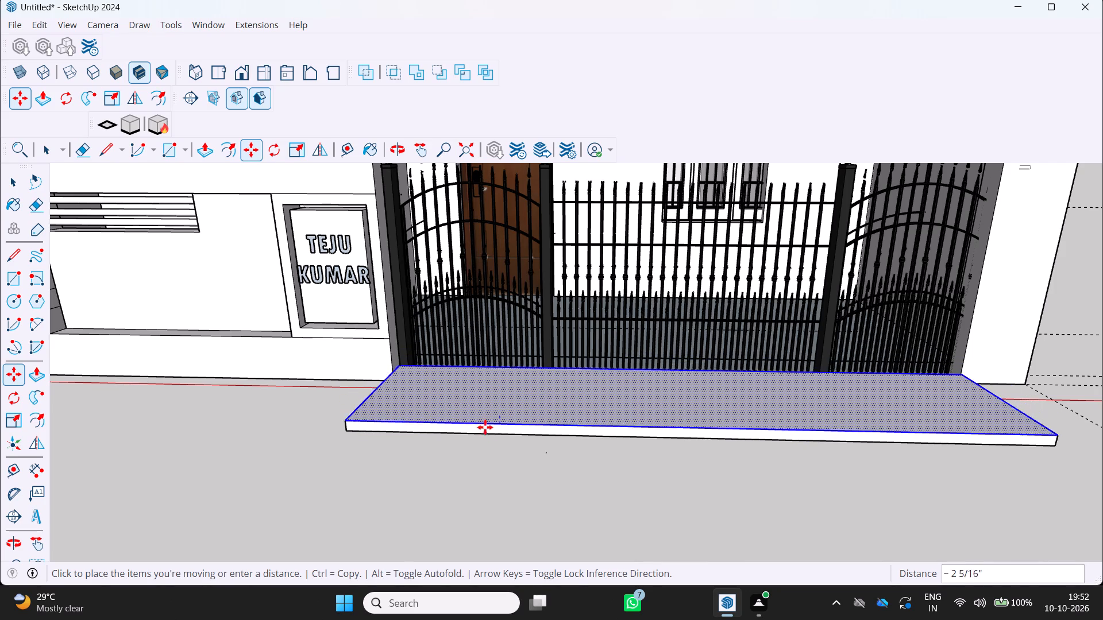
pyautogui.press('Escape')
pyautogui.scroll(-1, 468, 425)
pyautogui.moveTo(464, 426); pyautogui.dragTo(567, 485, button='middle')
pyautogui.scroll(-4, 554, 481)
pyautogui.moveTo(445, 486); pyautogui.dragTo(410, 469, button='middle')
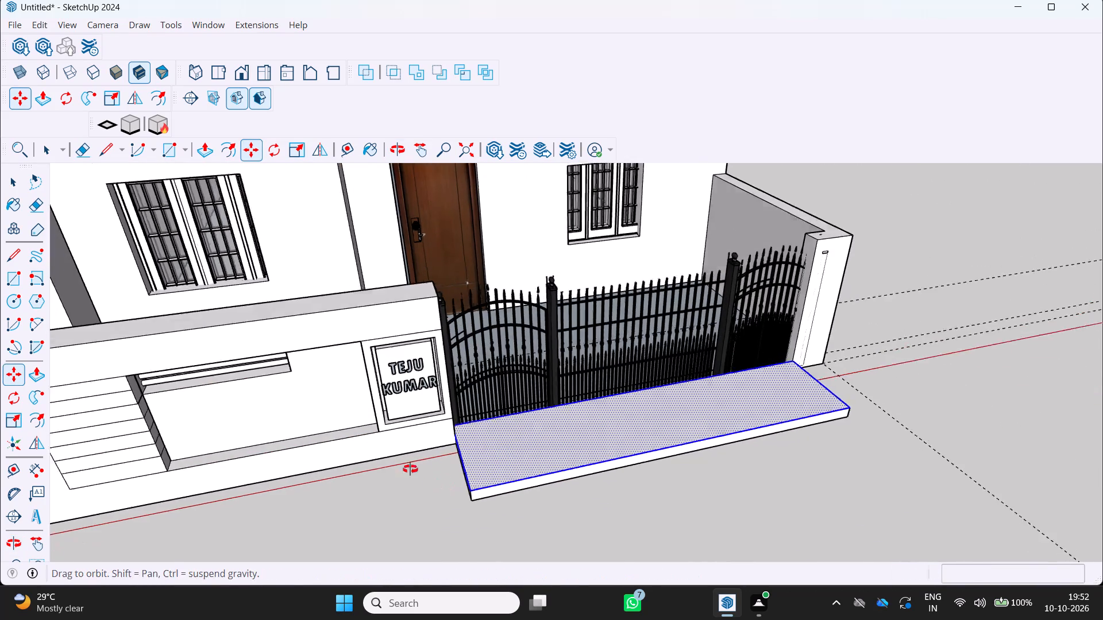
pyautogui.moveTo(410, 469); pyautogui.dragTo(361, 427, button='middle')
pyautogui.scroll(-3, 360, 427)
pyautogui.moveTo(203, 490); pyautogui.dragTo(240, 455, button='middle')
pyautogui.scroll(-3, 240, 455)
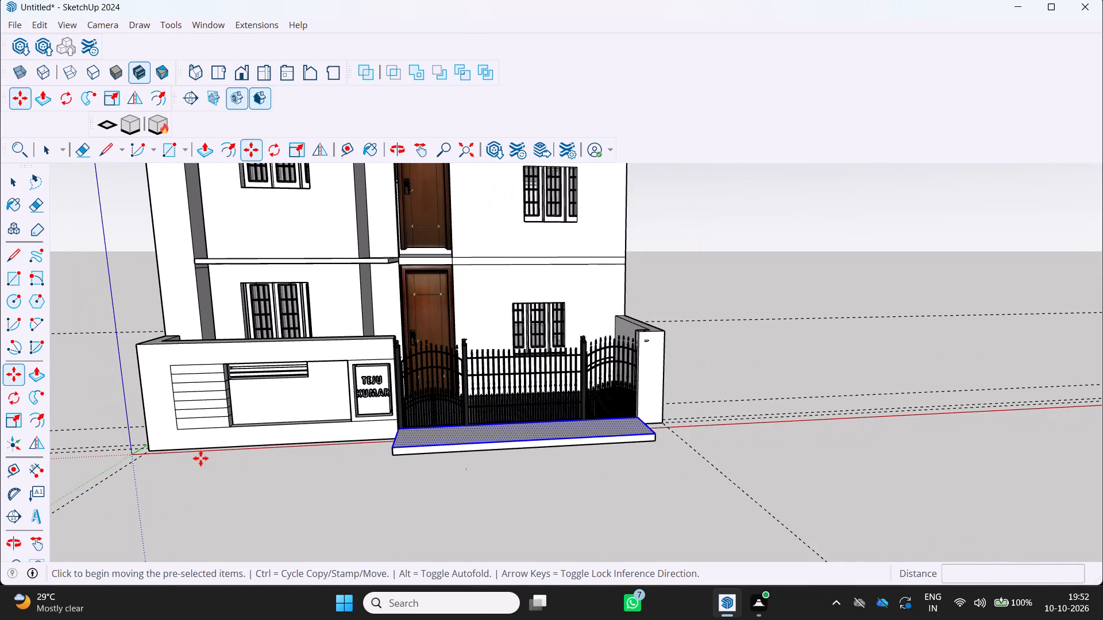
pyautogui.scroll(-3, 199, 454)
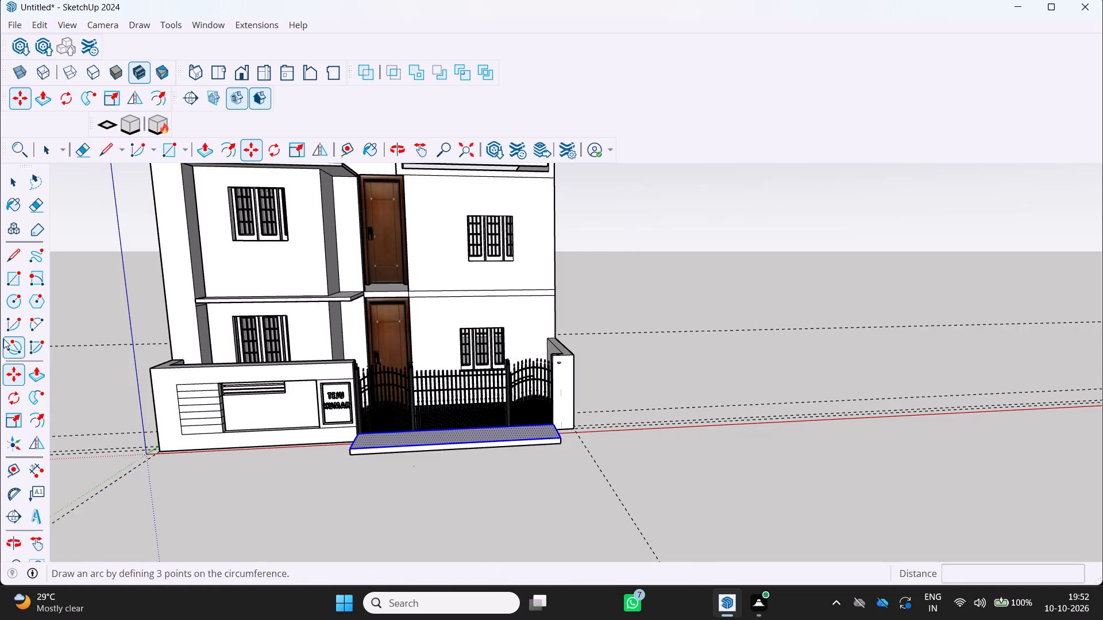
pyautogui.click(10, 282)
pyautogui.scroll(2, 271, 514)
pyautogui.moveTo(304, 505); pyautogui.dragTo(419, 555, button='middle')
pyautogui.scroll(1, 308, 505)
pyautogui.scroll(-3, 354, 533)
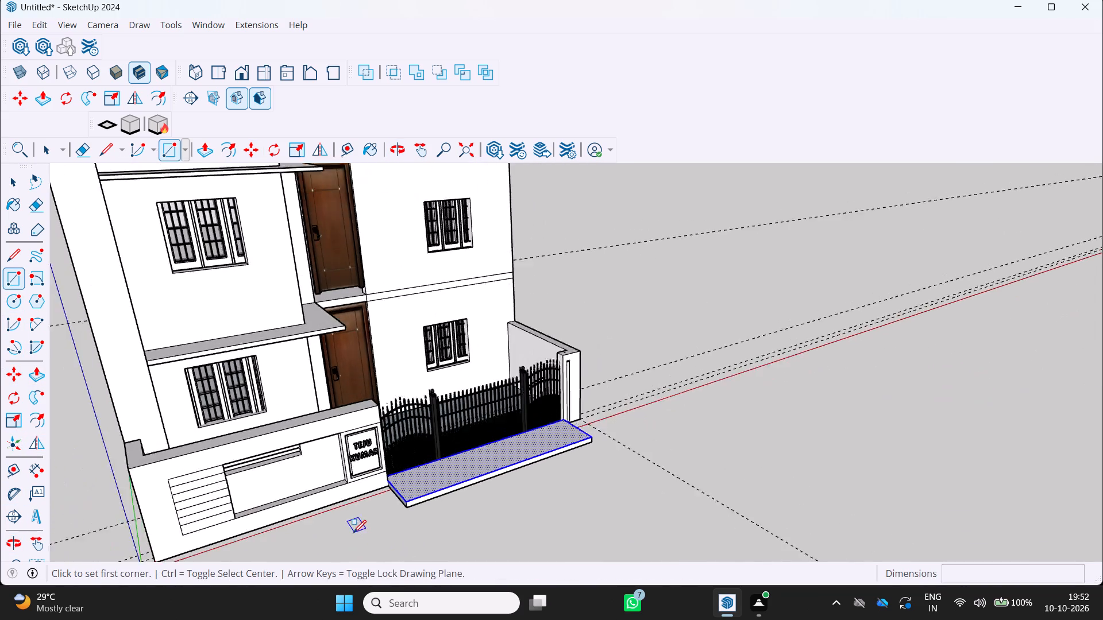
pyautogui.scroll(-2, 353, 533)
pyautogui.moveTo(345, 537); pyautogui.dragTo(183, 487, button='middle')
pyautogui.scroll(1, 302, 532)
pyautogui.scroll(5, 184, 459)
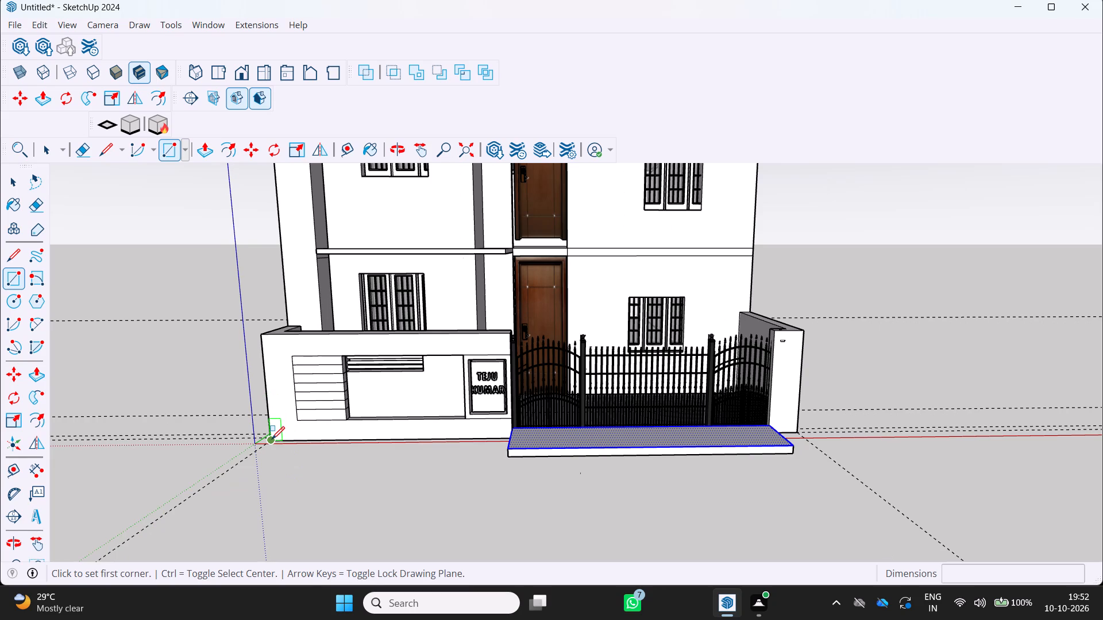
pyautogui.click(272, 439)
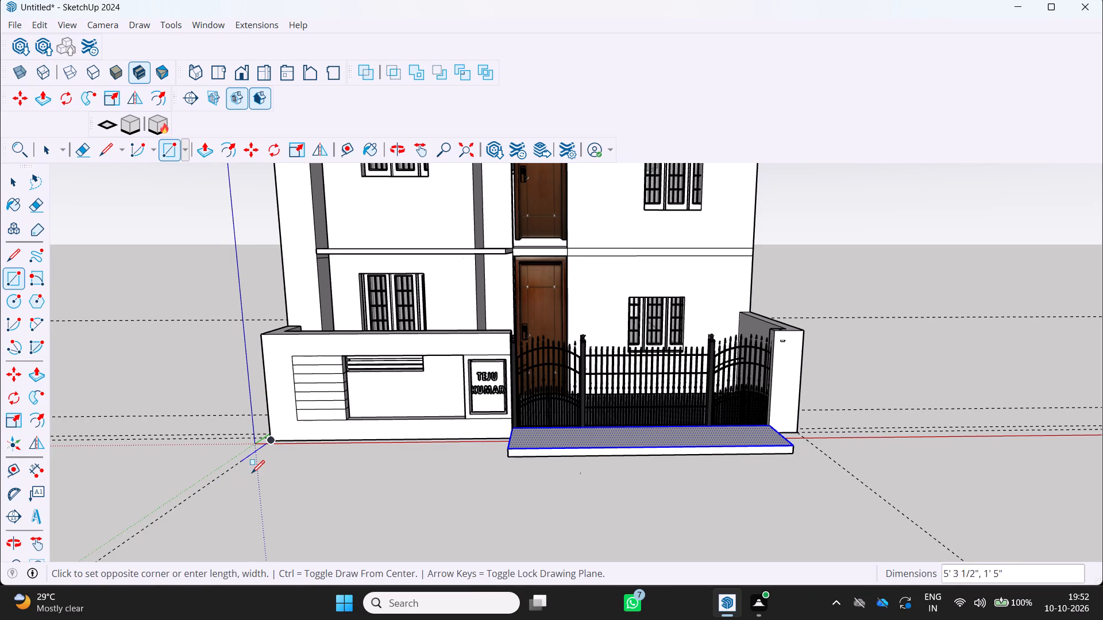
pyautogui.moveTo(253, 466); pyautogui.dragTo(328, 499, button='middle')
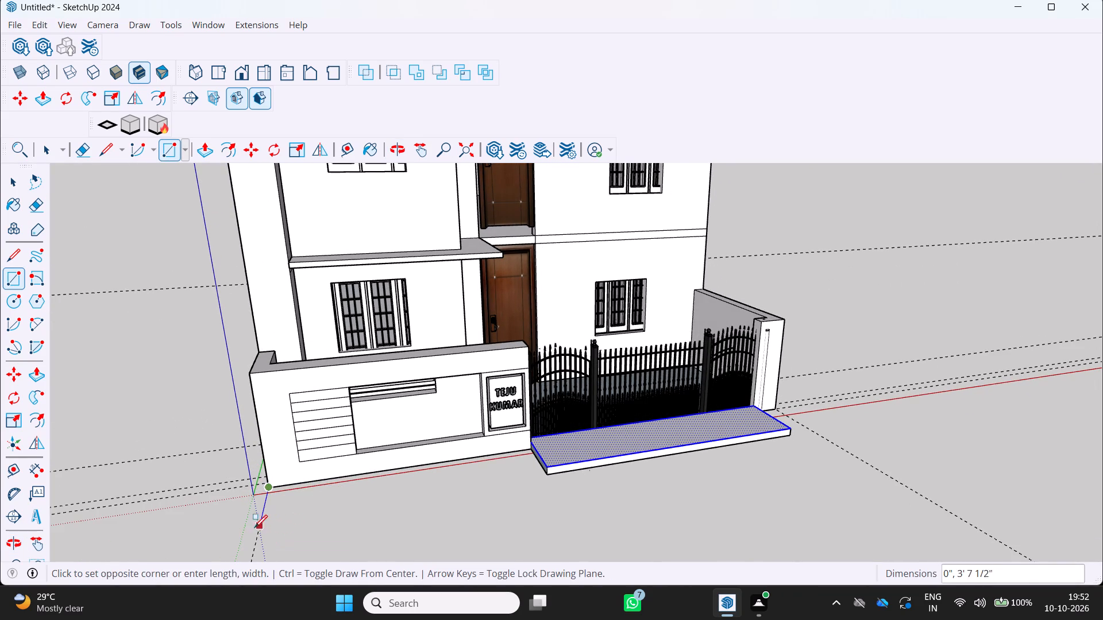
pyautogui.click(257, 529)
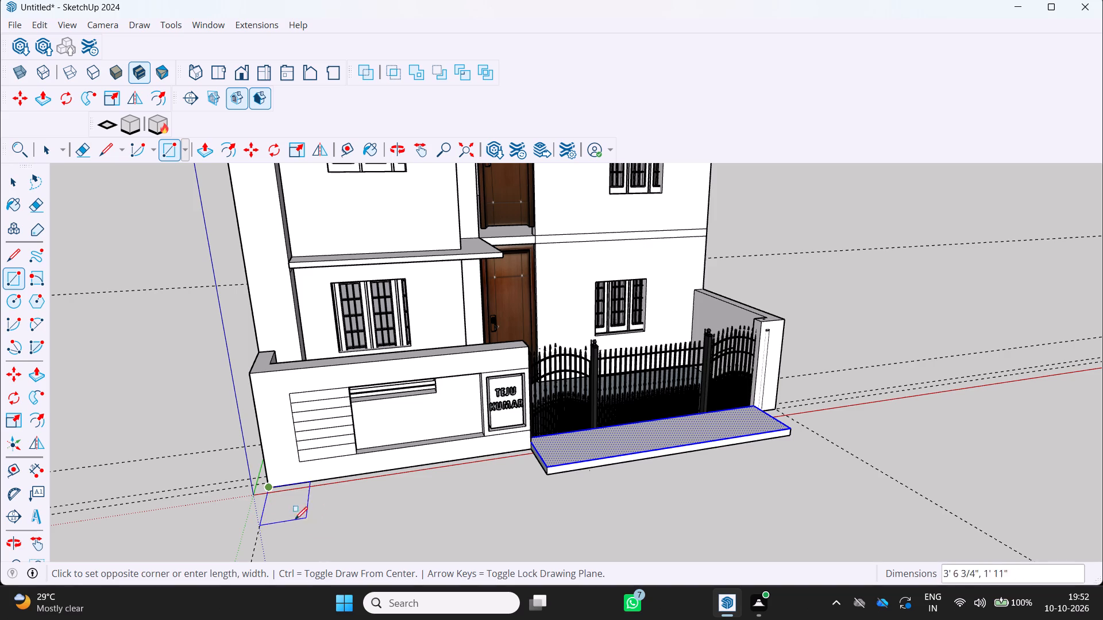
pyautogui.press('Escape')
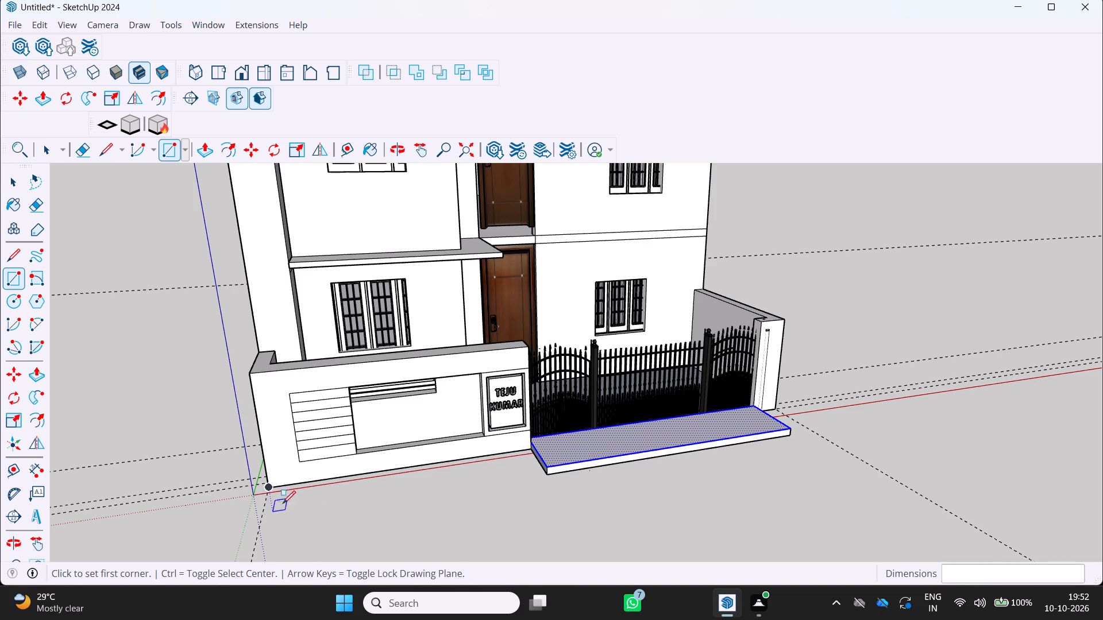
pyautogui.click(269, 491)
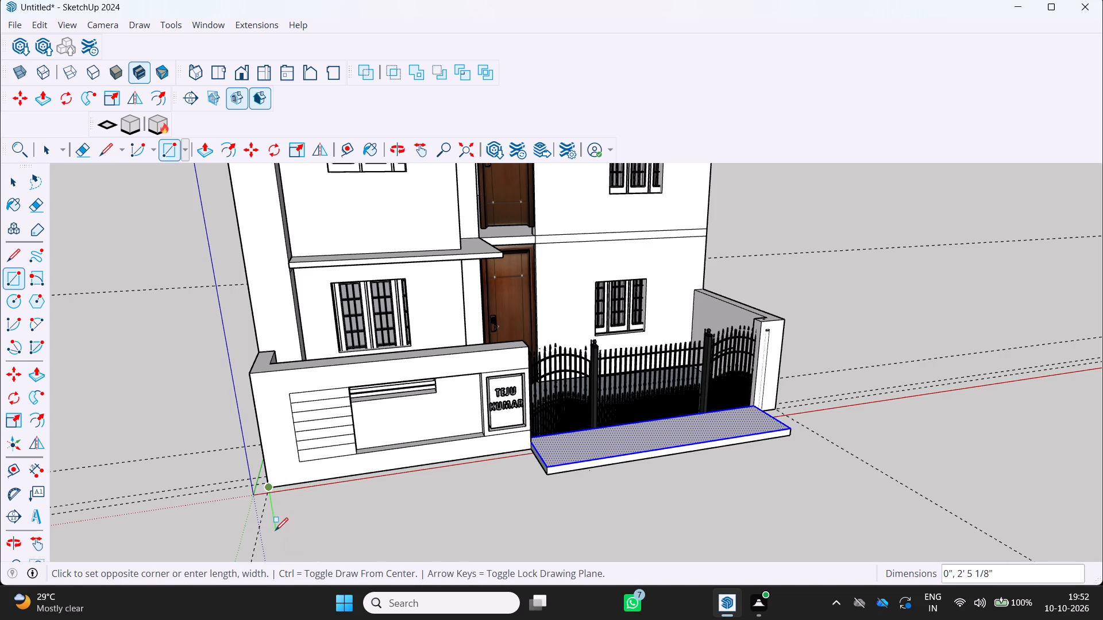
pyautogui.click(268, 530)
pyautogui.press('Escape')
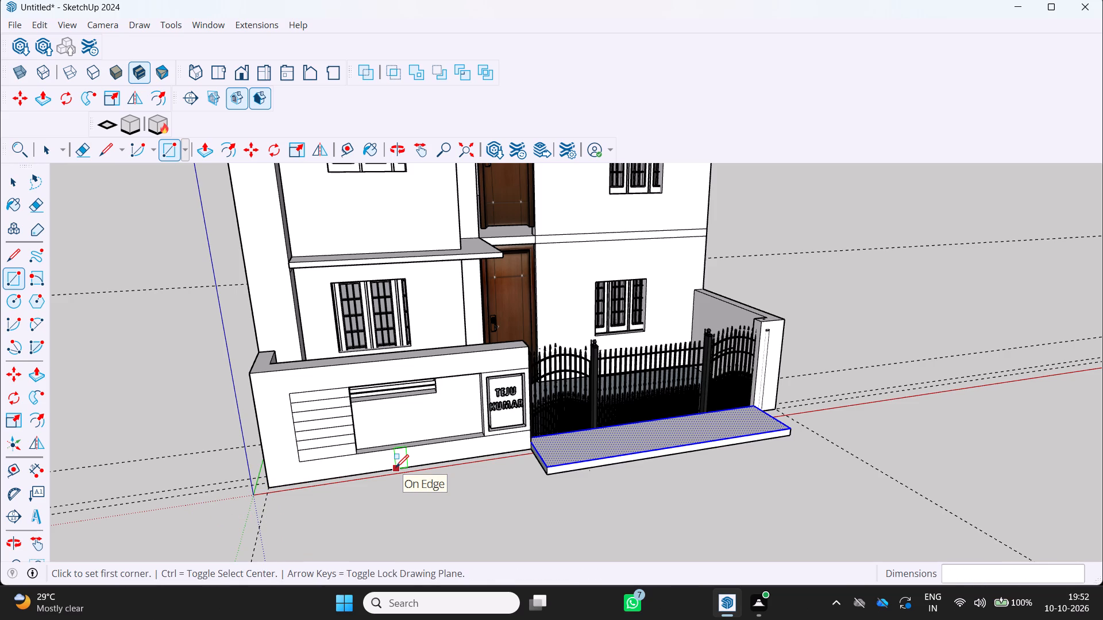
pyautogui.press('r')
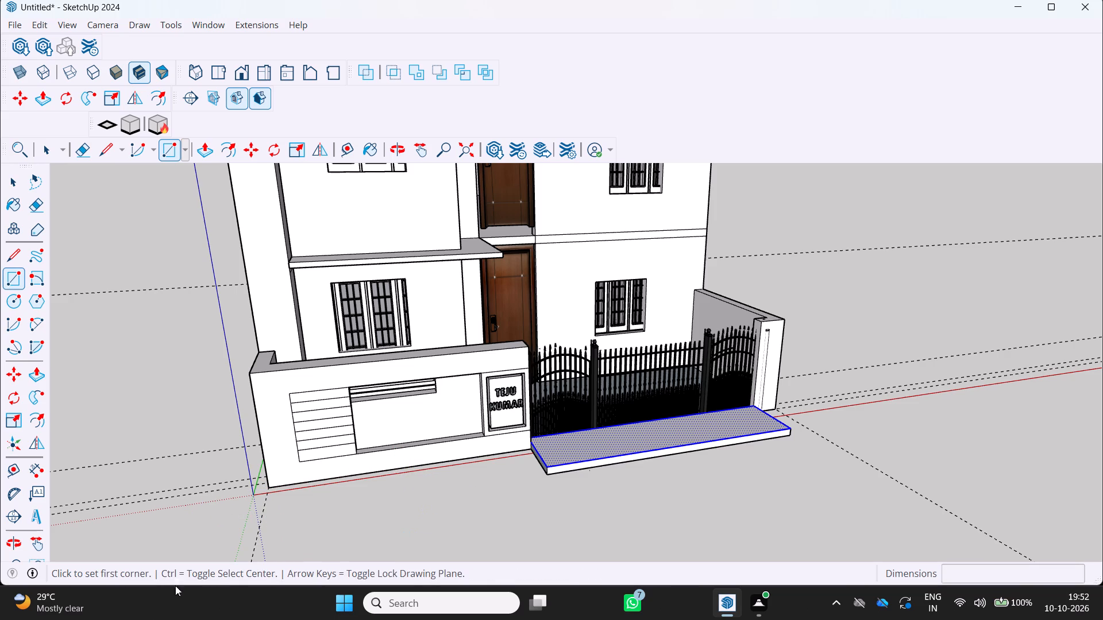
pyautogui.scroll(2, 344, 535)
# Draw a 6" line along the nameplate wall's bottom edge, starting at its outer bottom corner.
pyautogui.press('l')
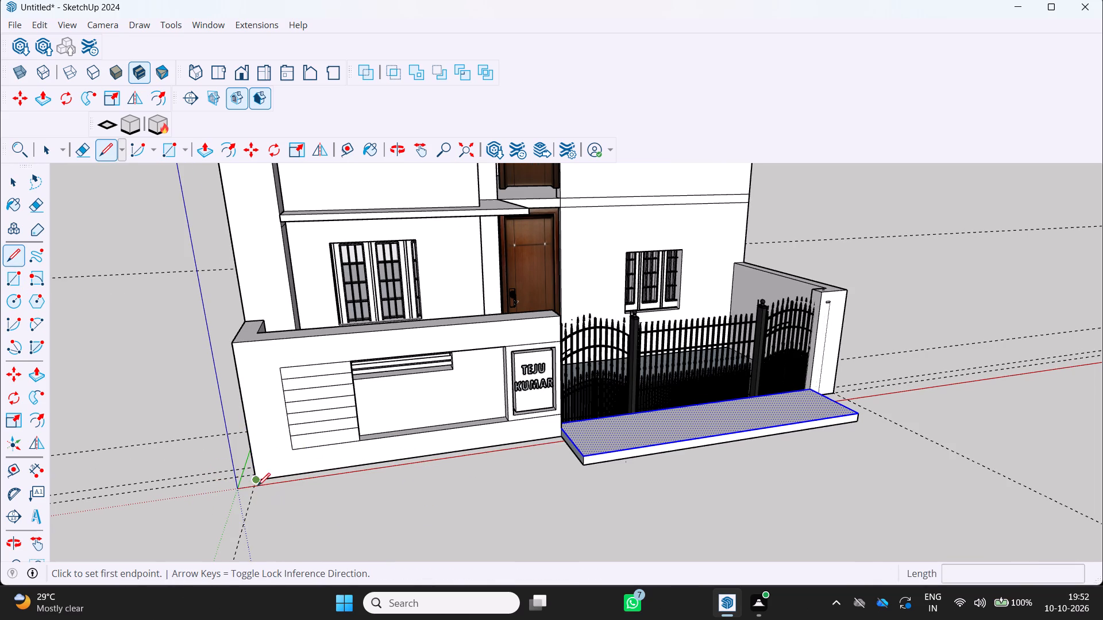
pyautogui.click(257, 480)
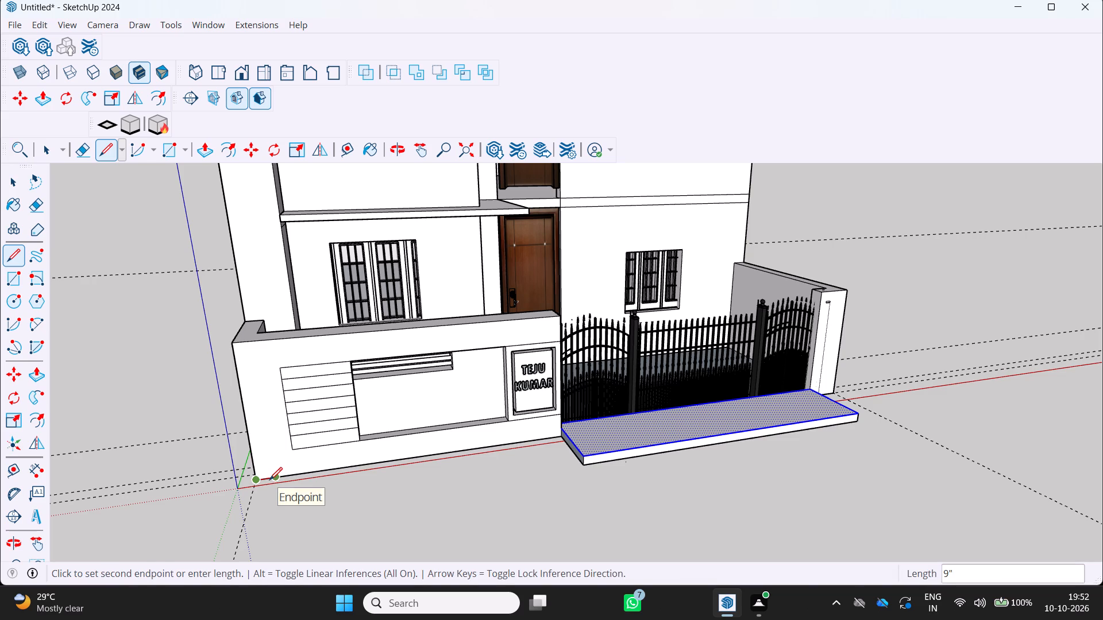
pyautogui.press('6')
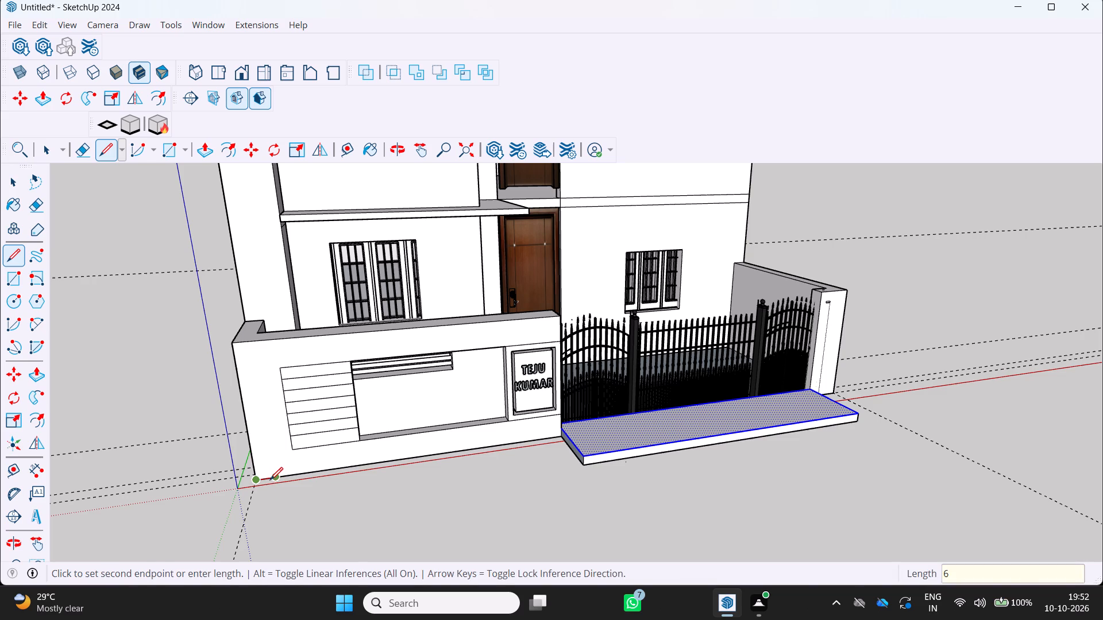
pyautogui.press('Return')
pyautogui.scroll(-2, 248, 525)
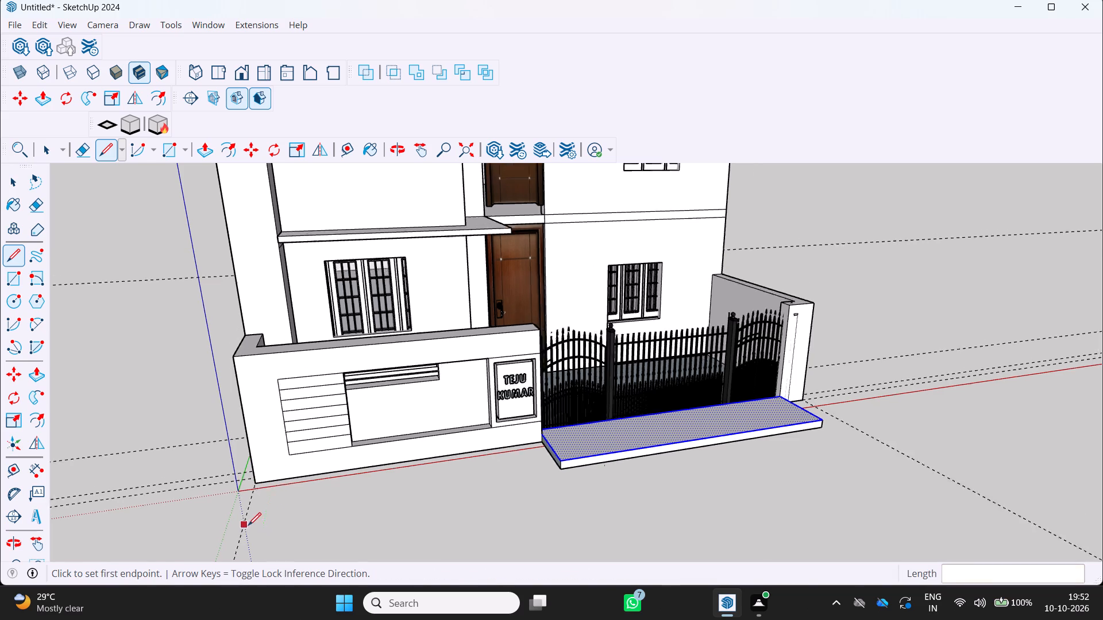
pyautogui.scroll(-3, 248, 525)
pyautogui.press('Escape')
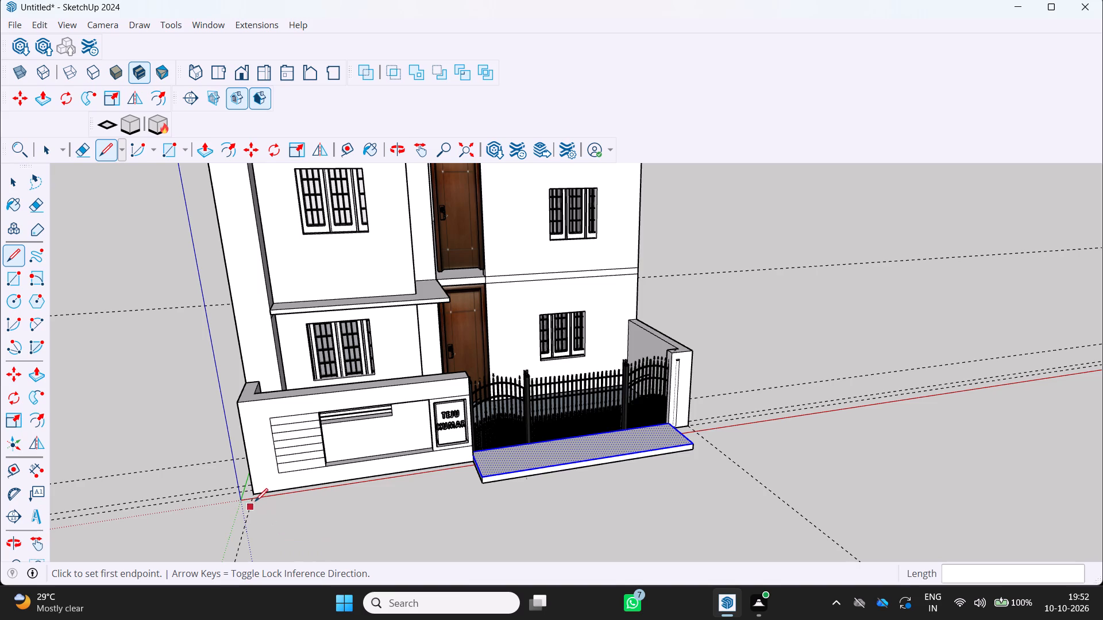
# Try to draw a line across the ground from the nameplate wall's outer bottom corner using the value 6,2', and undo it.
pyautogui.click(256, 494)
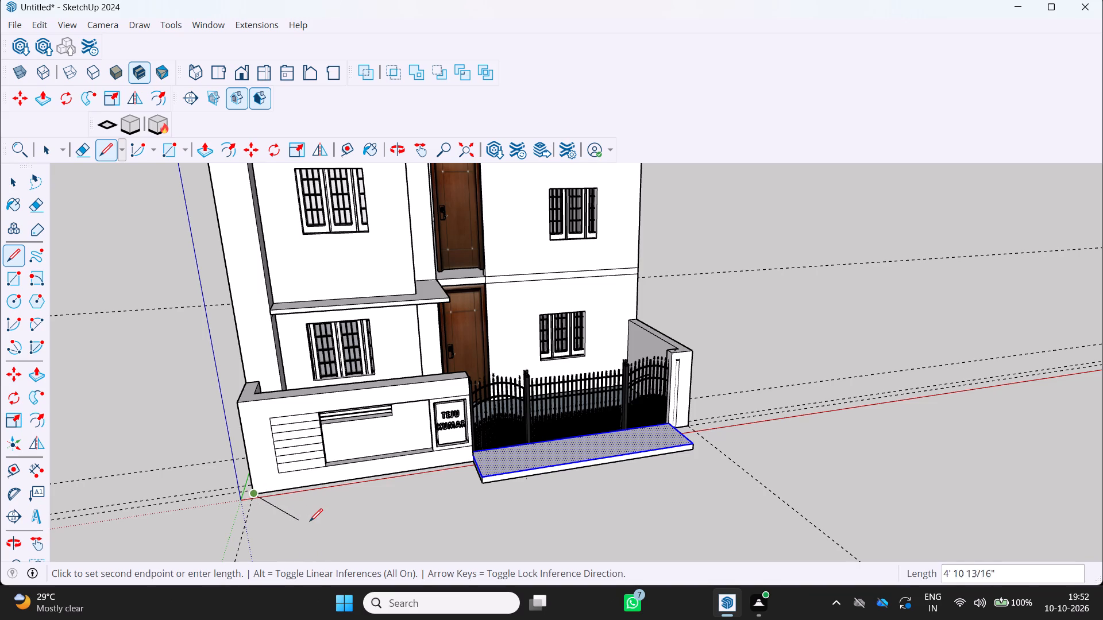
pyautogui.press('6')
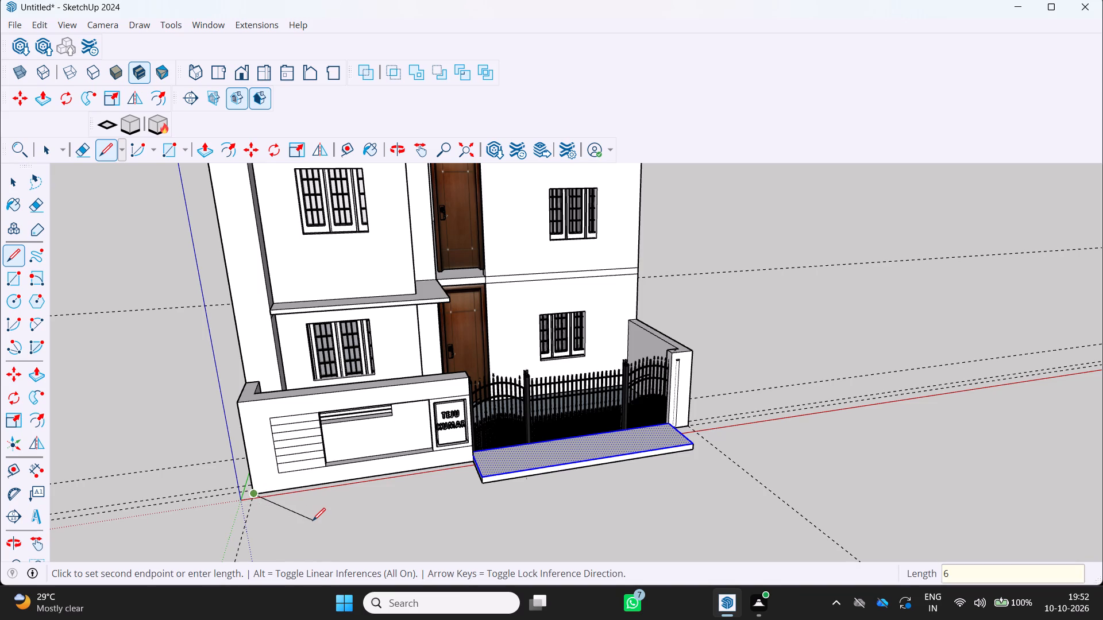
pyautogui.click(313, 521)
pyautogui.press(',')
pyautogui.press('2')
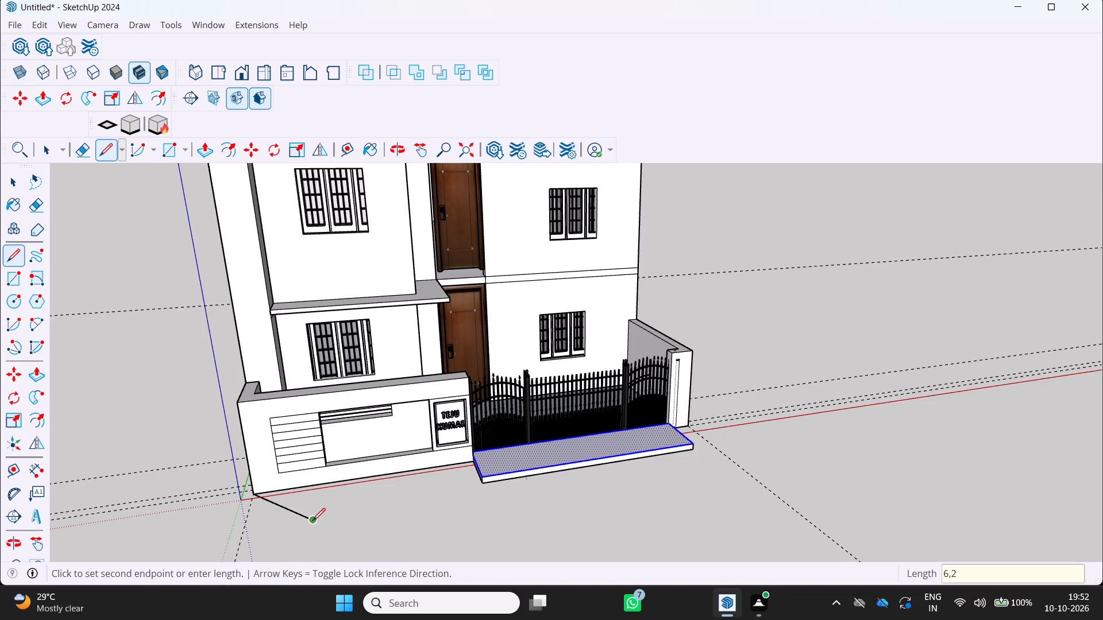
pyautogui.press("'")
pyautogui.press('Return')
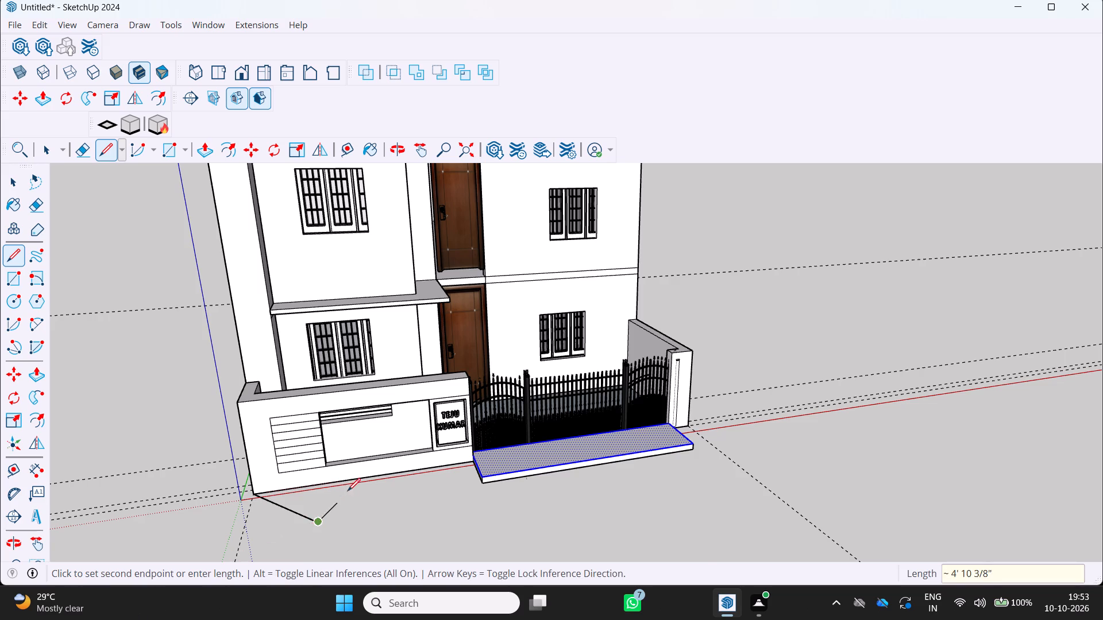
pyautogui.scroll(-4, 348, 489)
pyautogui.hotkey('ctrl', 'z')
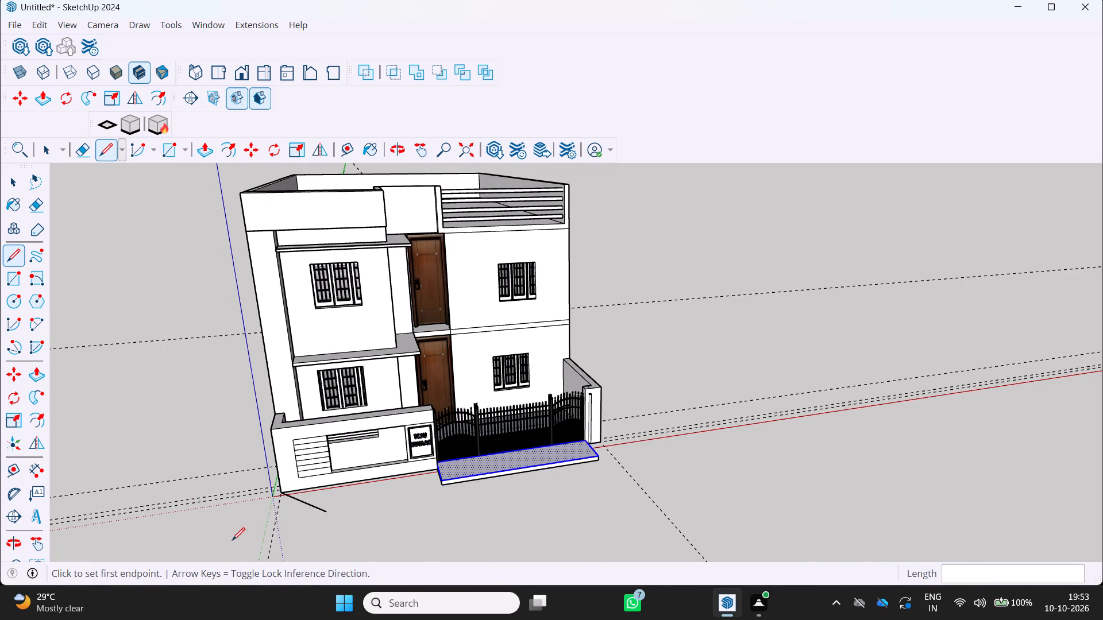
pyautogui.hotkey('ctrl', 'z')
# Draw a narrow ground rectangle about 9" wide, extending forward from the nameplate wall's outer bottom corner.
pyautogui.scroll(5, 242, 497)
pyautogui.moveTo(343, 513); pyautogui.dragTo(342, 513, button='middle')
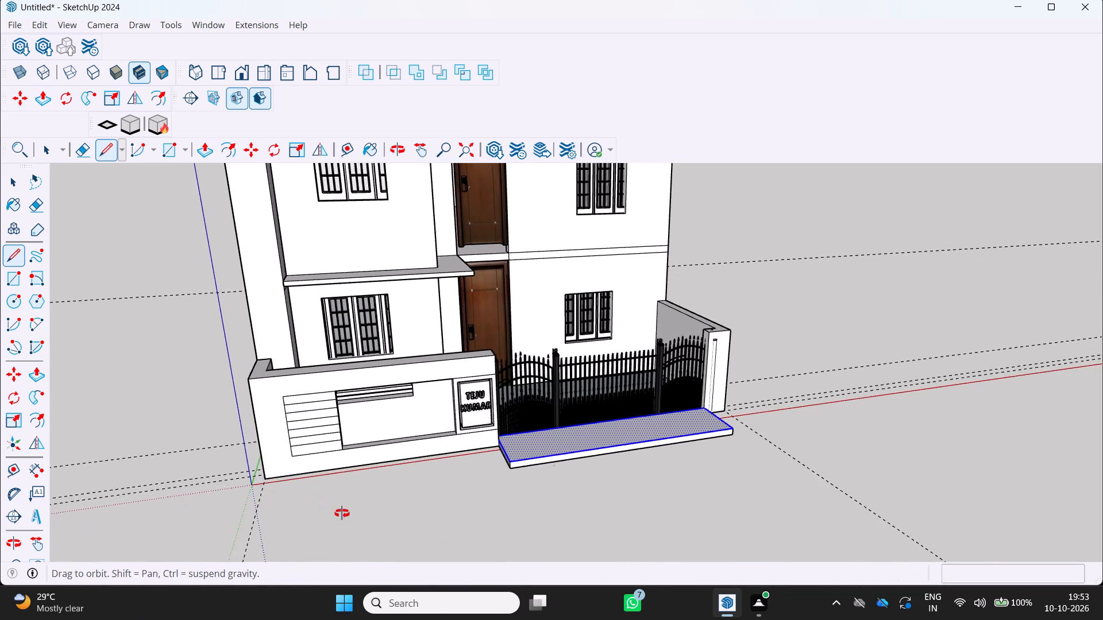
pyautogui.moveTo(342, 513); pyautogui.dragTo(277, 506, button='middle')
pyautogui.scroll(2, 277, 492)
pyautogui.moveTo(482, 455); pyautogui.dragTo(480, 456, button='middle')
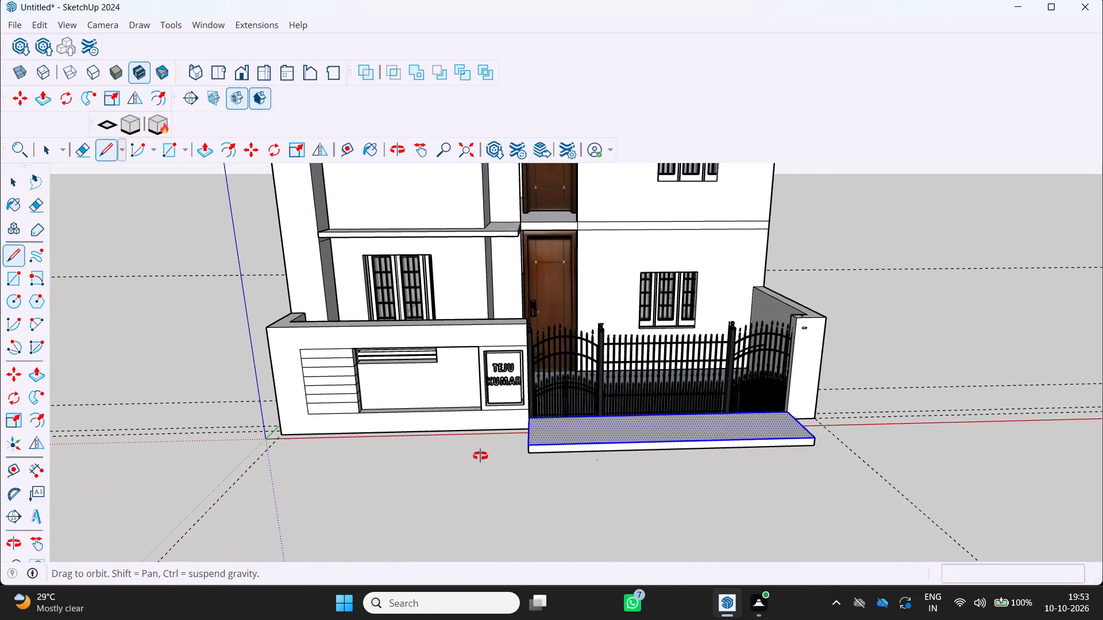
pyautogui.moveTo(480, 456); pyautogui.dragTo(557, 489, button='middle')
pyautogui.scroll(-4, 556, 489)
pyautogui.moveTo(498, 460); pyautogui.dragTo(364, 421, button='middle')
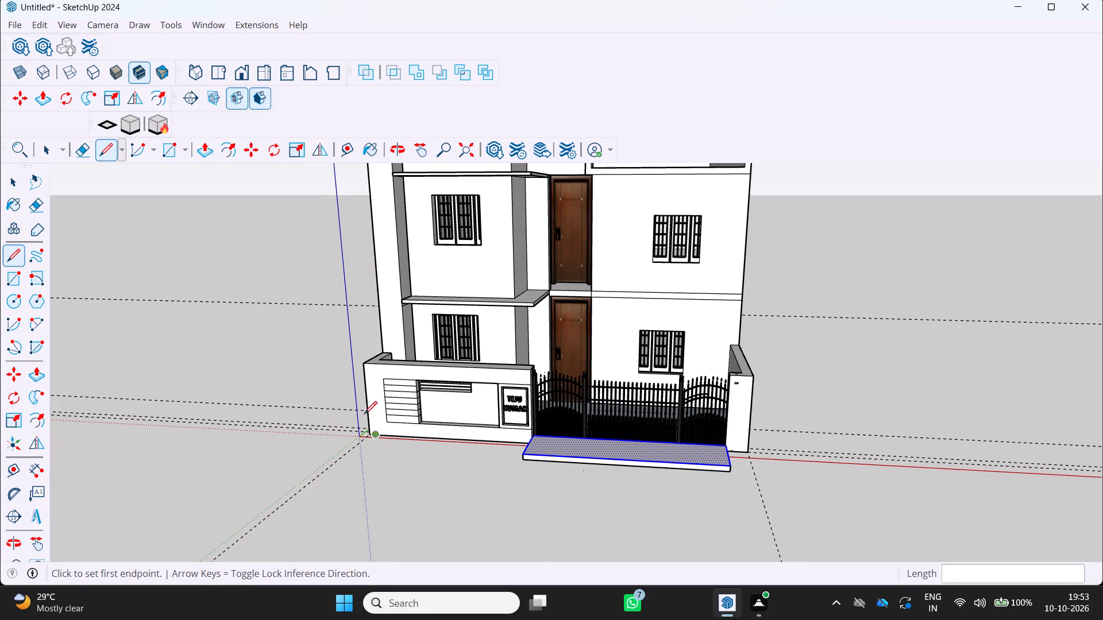
pyautogui.click(368, 435)
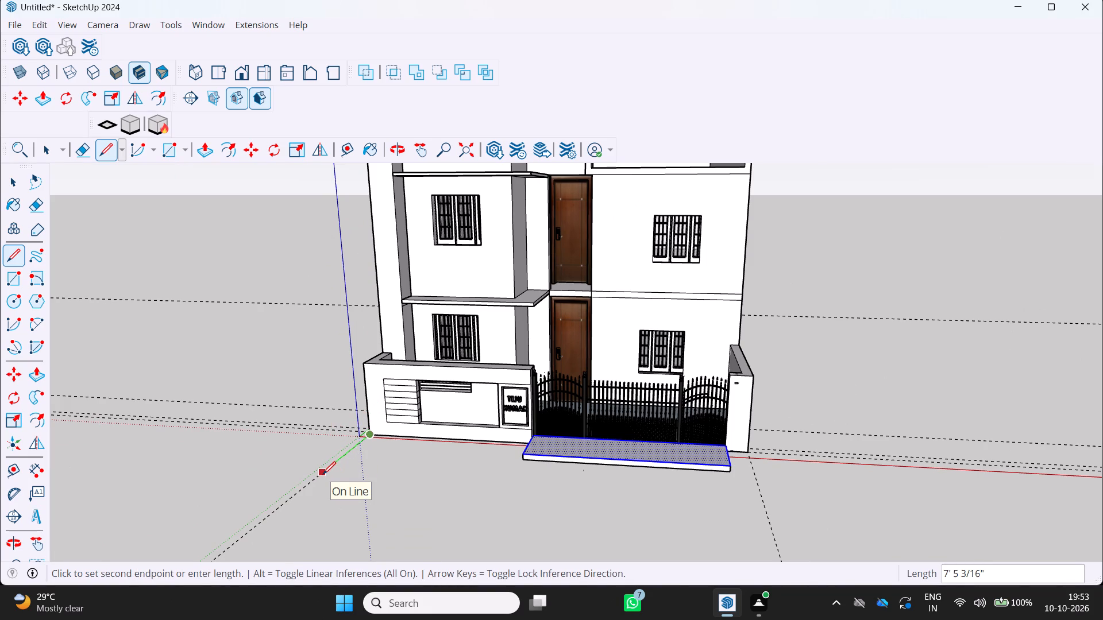
pyautogui.press('e')
pyautogui.press('r')
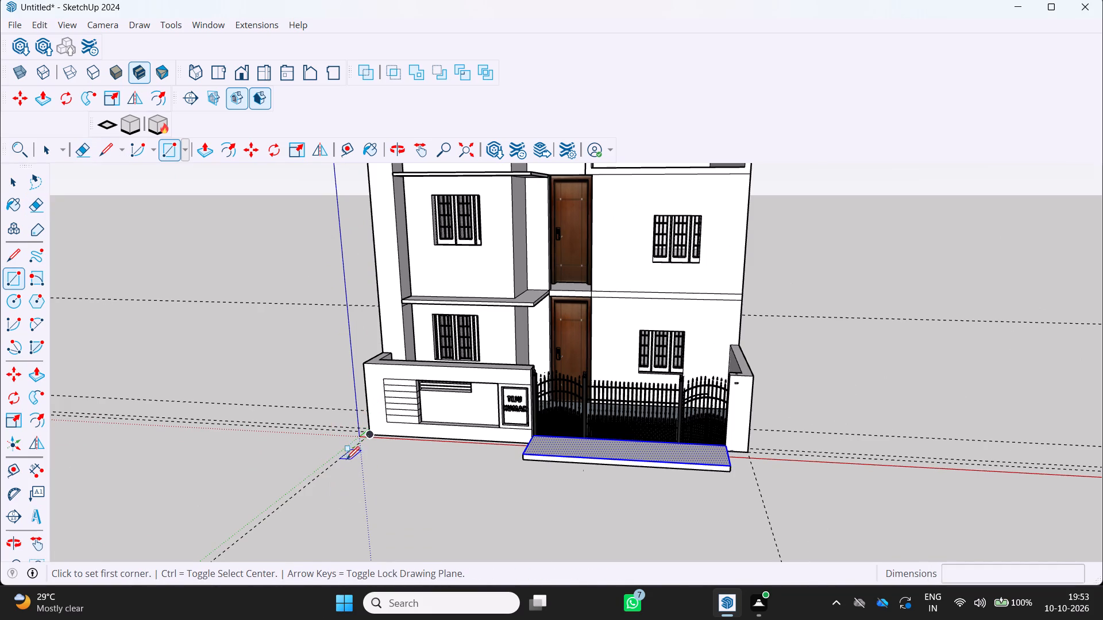
pyautogui.click(369, 437)
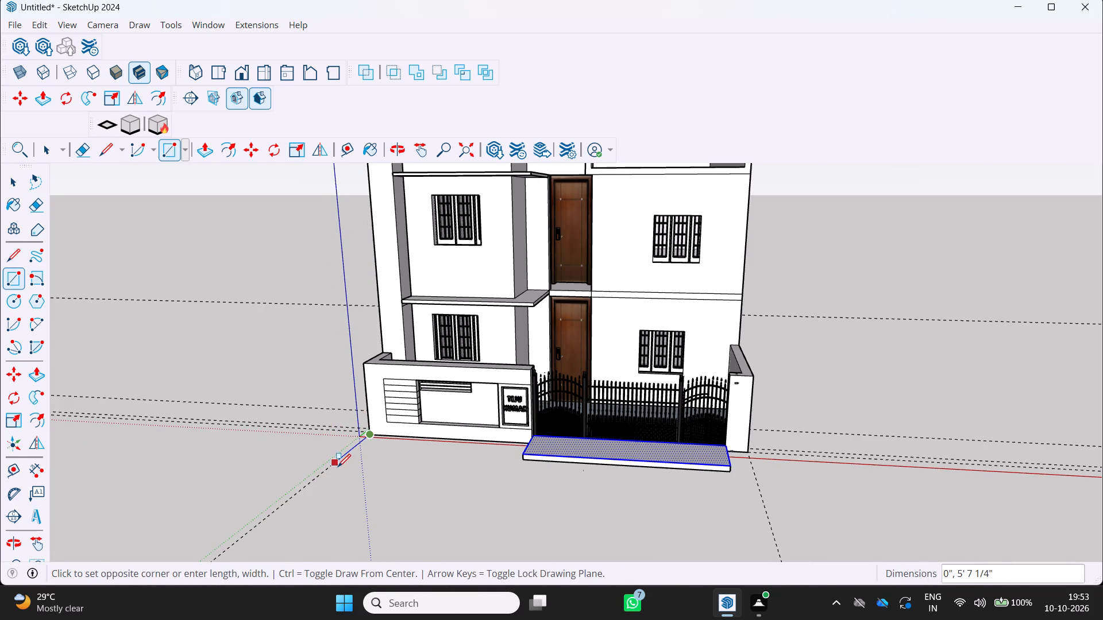
pyautogui.click(334, 470)
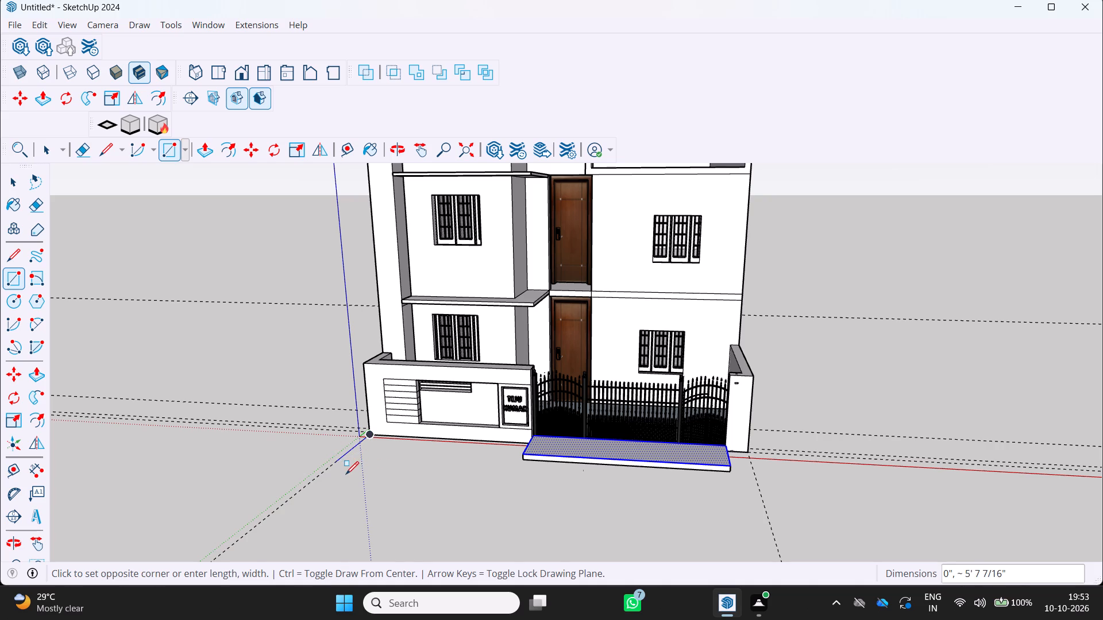
pyautogui.click(349, 475)
# Draw a ground rectangle about 1' 1" by 12' 8" from the entrance slab's front bottom corner to the narrow strip's inner edge.
pyautogui.moveTo(345, 469); pyautogui.dragTo(455, 490, button='middle')
pyautogui.scroll(-1, 462, 489)
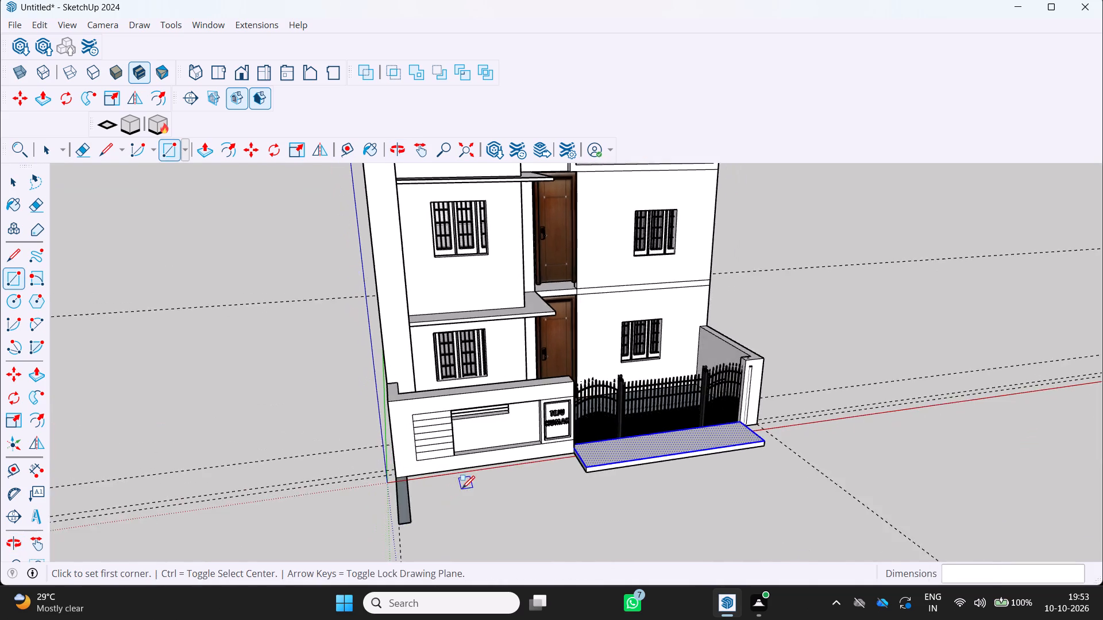
pyautogui.scroll(-2, 462, 489)
pyautogui.scroll(5, 526, 497)
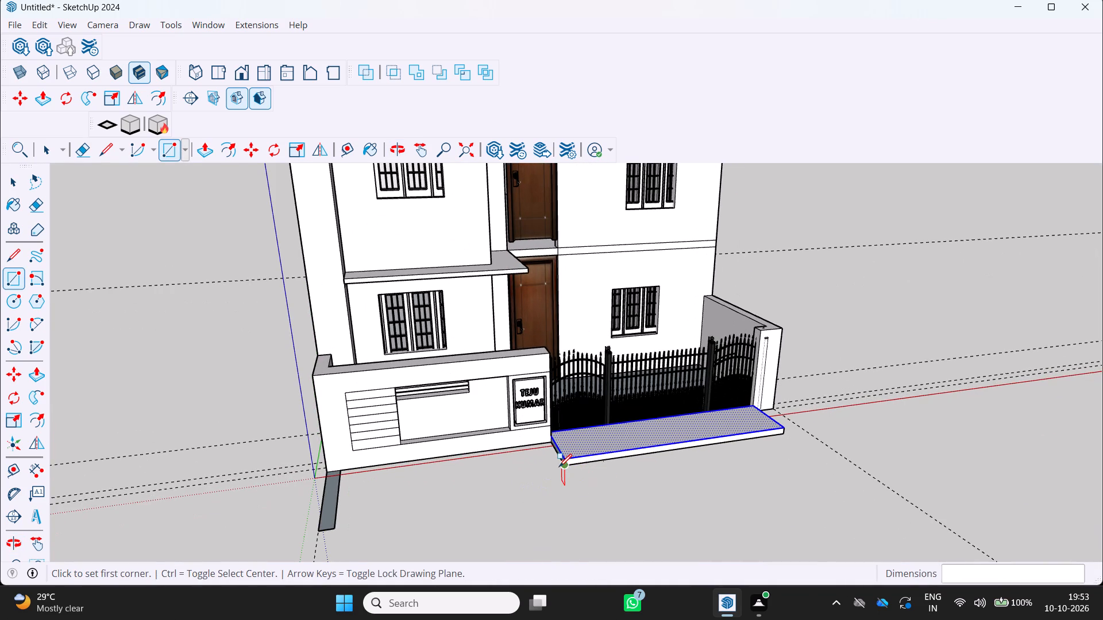
pyautogui.press('r')
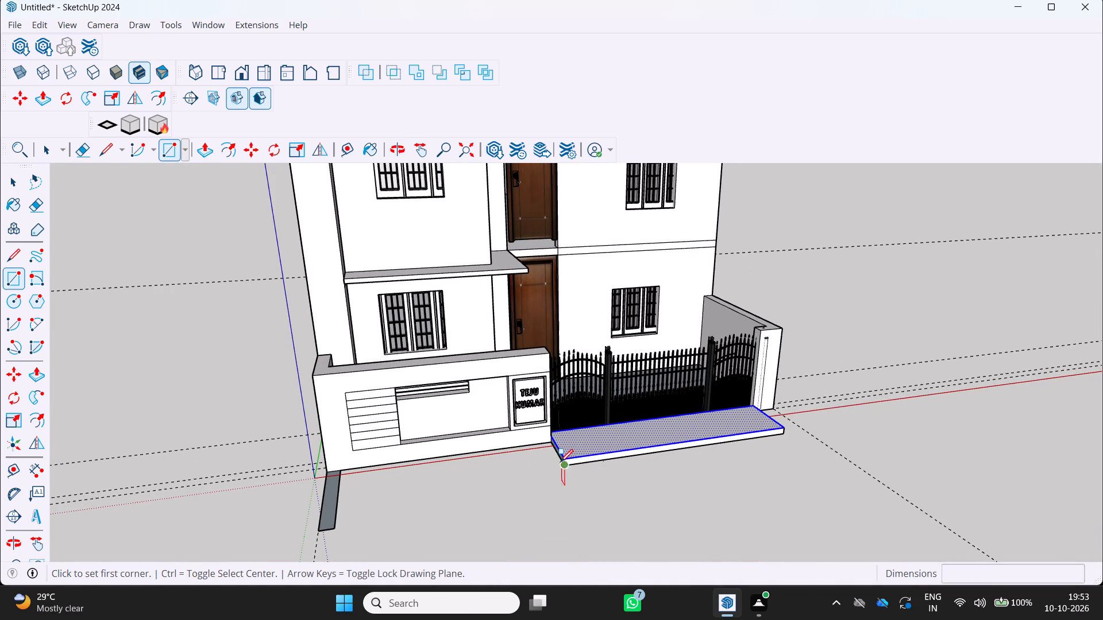
pyautogui.click(564, 466)
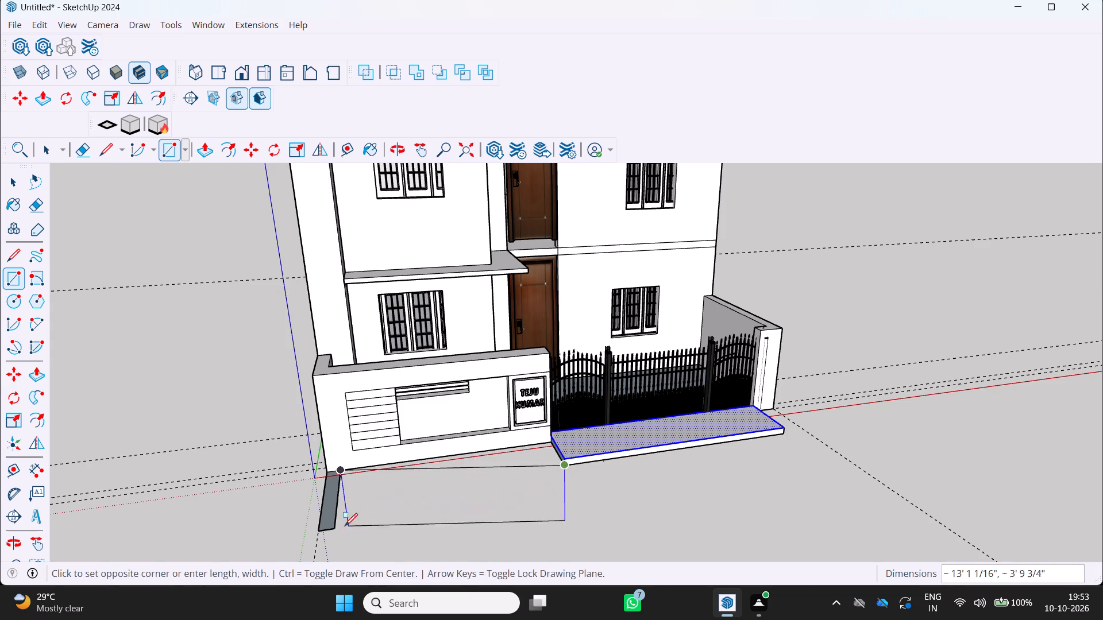
pyautogui.click(340, 488)
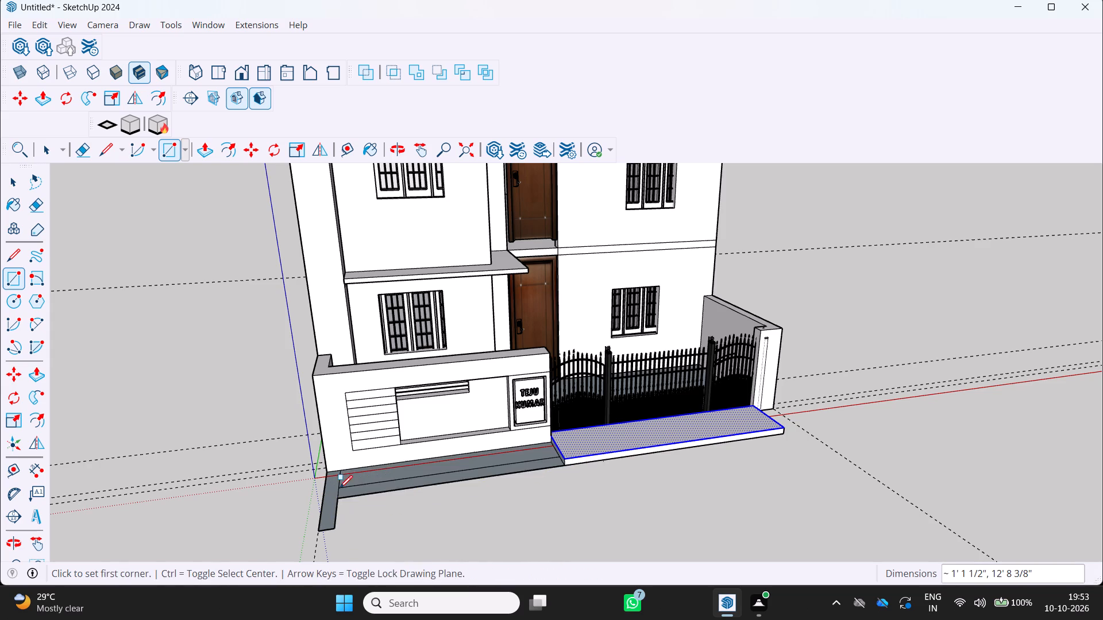
# Draw a 9" line across the narrow side strip, continuing the front edge of the long ground rectangle.
pyautogui.moveTo(386, 507); pyautogui.dragTo(443, 546, button='middle')
pyautogui.press('space')
pyautogui.moveTo(527, 526); pyautogui.dragTo(504, 518, button='middle')
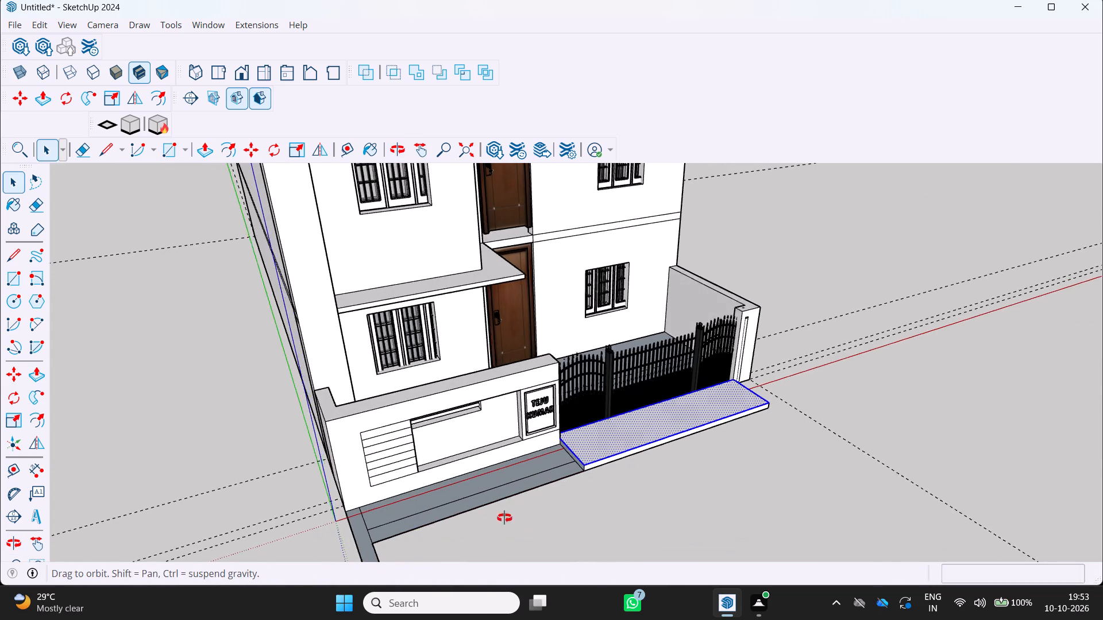
pyautogui.moveTo(504, 518); pyautogui.dragTo(452, 490, button='middle')
pyautogui.scroll(2, 355, 514)
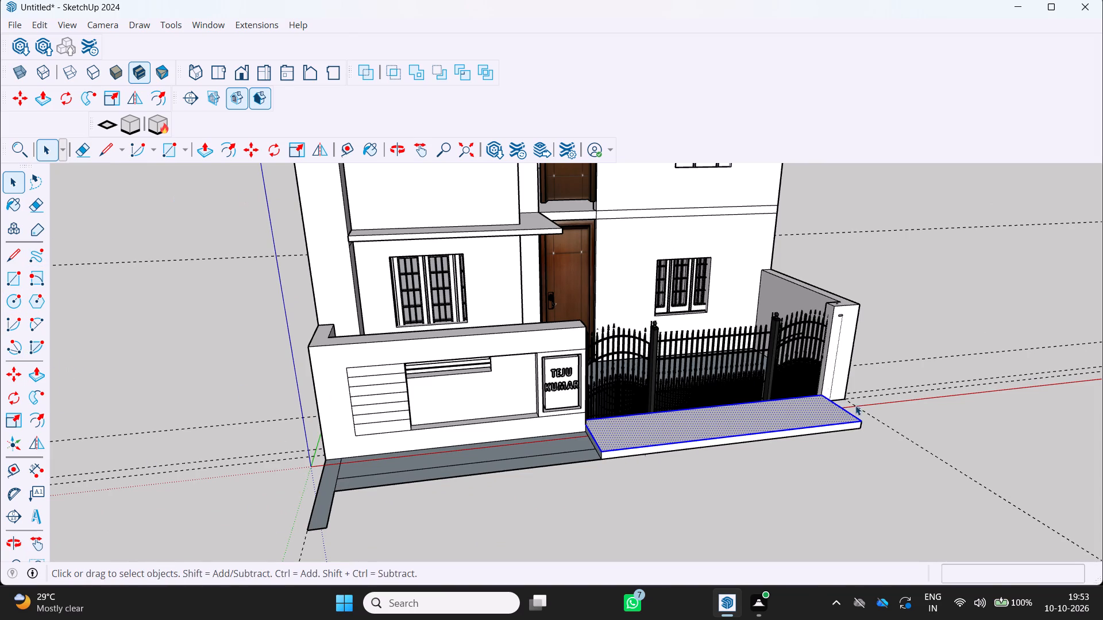
pyautogui.click(42, 201)
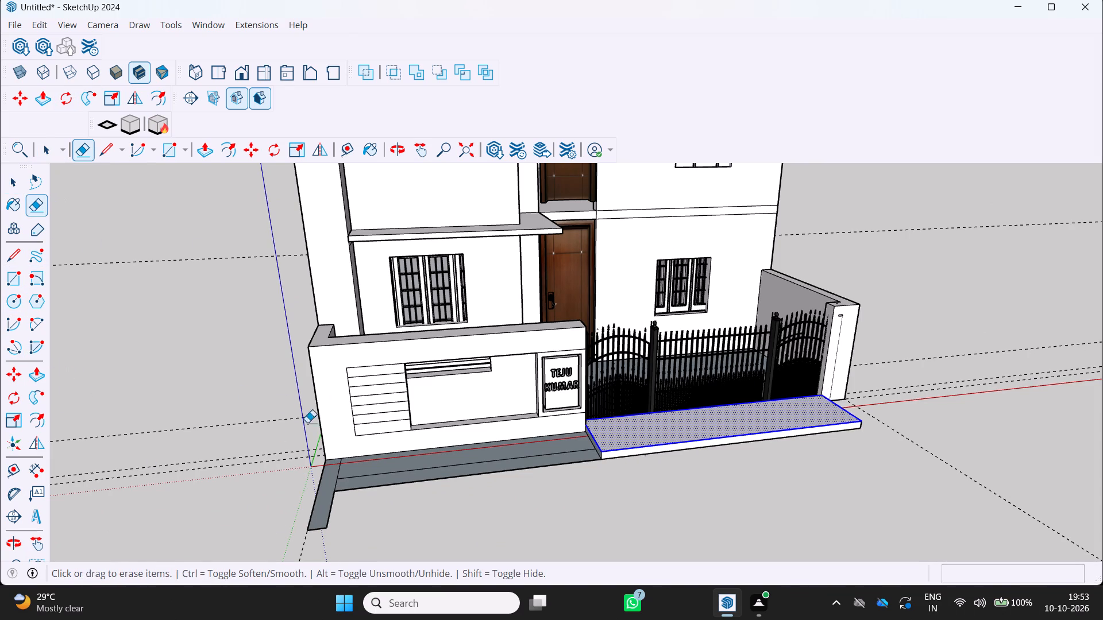
pyautogui.scroll(2, 333, 576)
pyautogui.click(17, 243)
pyautogui.click(12, 256)
pyautogui.scroll(3, 318, 416)
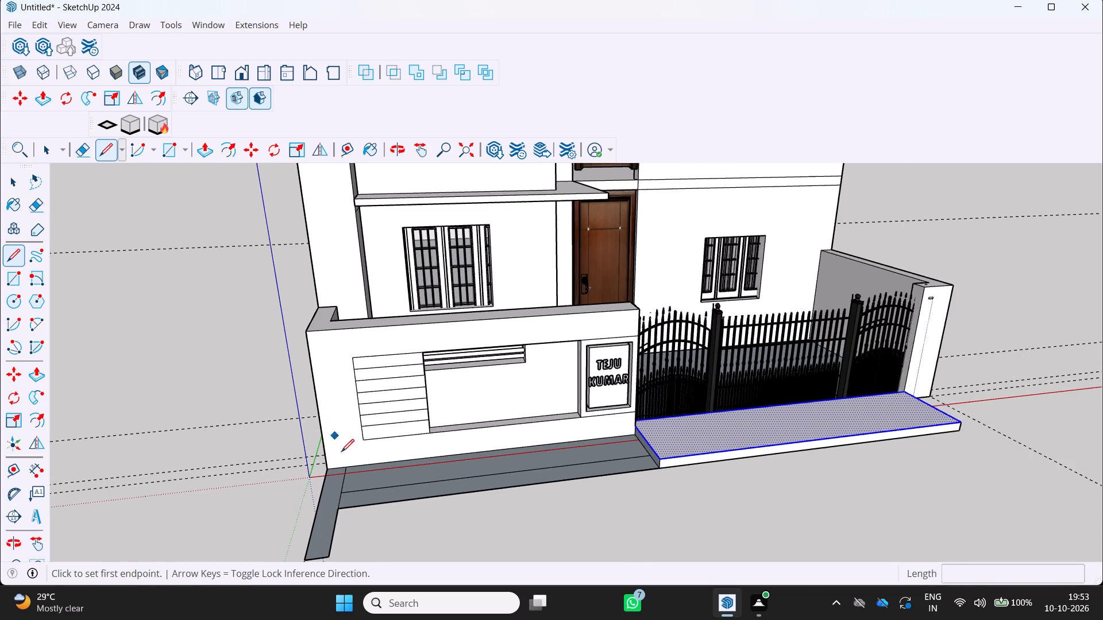
pyautogui.scroll(1, 341, 452)
pyautogui.click(337, 524)
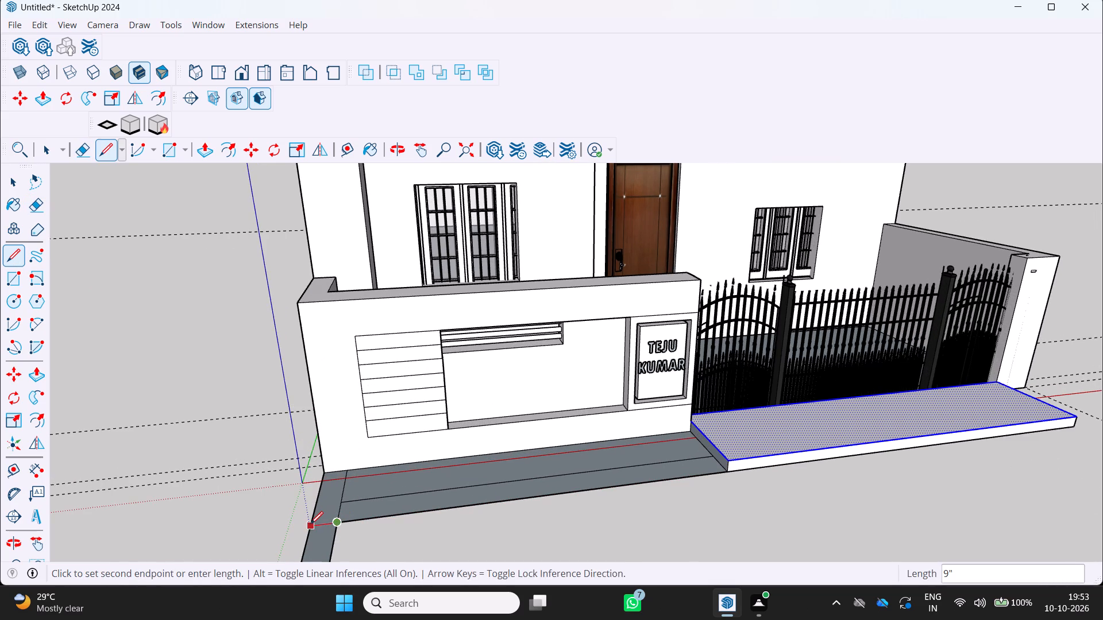
pyautogui.click(310, 524)
pyautogui.press('space')
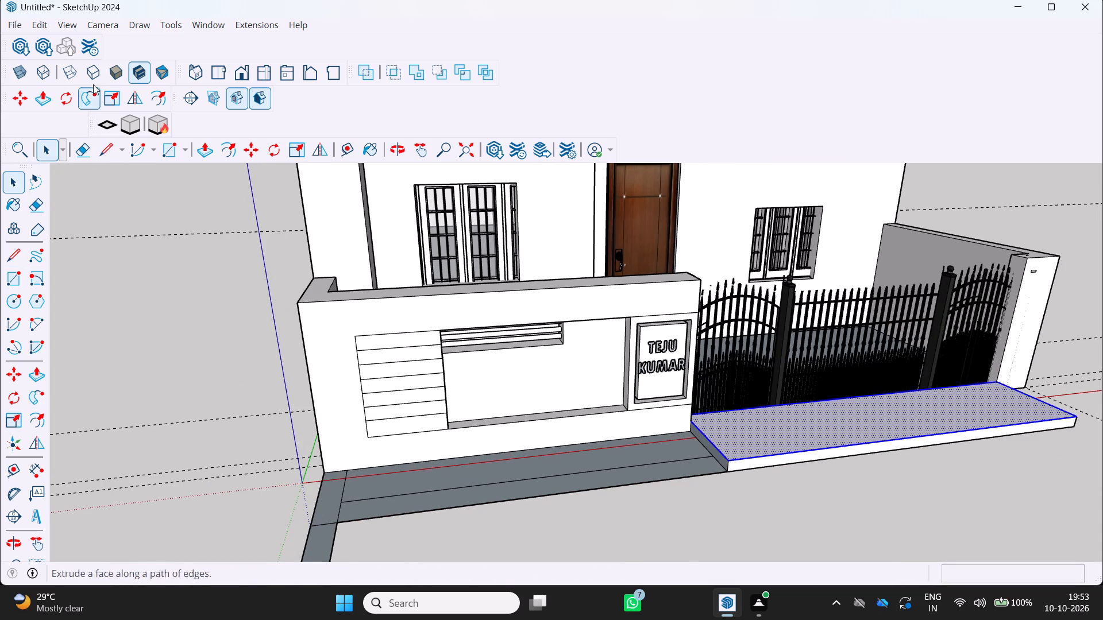
# Erase the short edge dividing the two outer ground strips and the side strip's edges projecting beyond the front line.
pyautogui.click(37, 200)
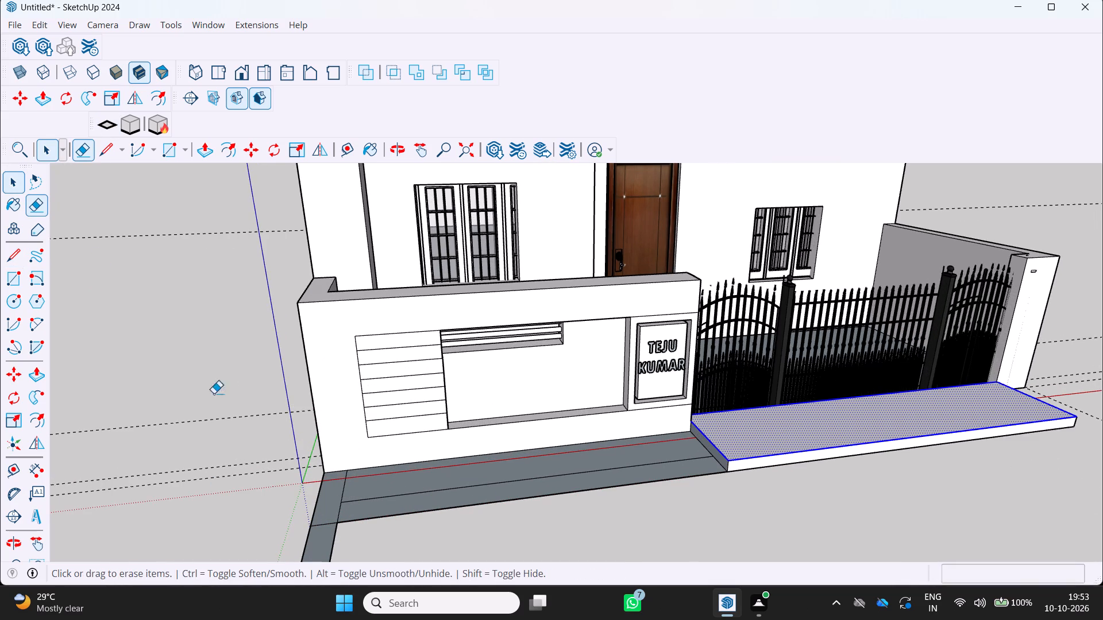
pyautogui.scroll(2, 368, 536)
pyautogui.click(335, 509)
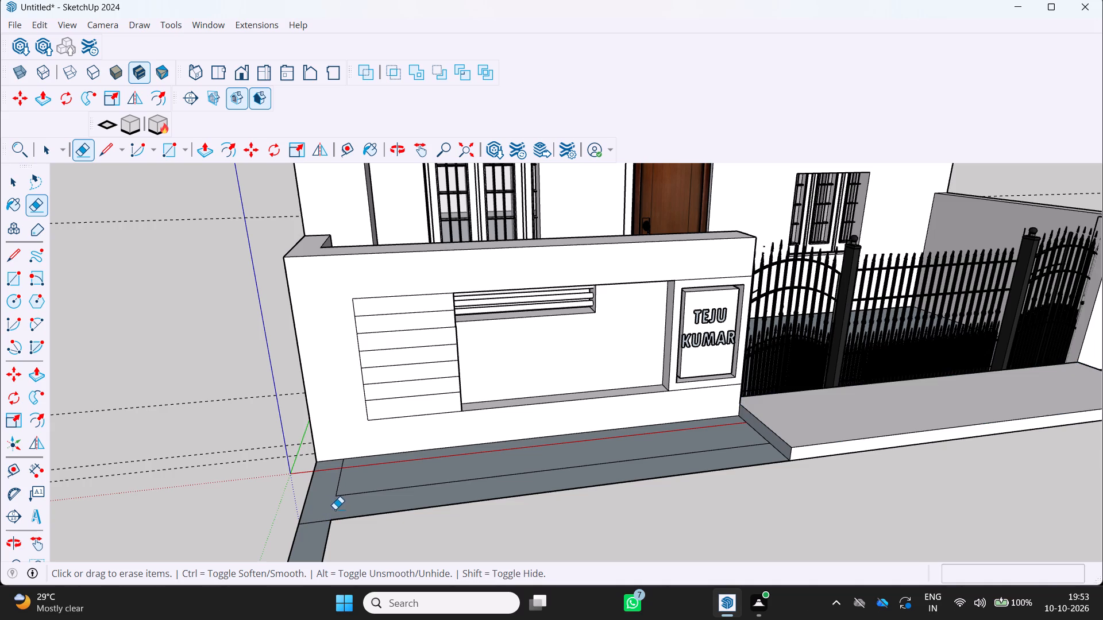
pyautogui.scroll(-4, 301, 531)
pyautogui.click(318, 547)
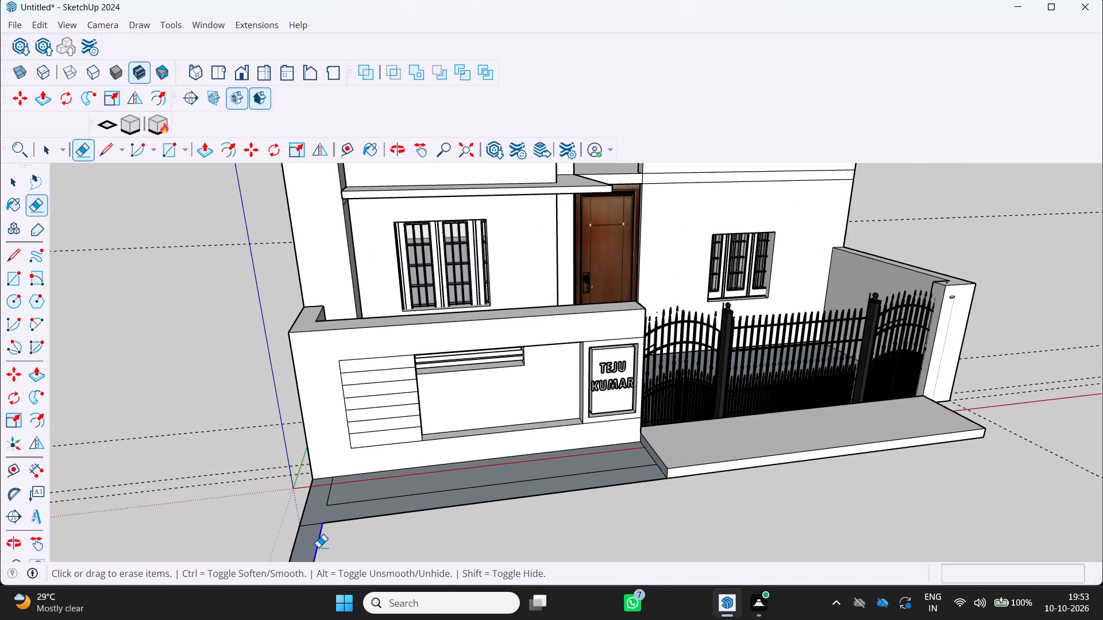
pyautogui.click(296, 541)
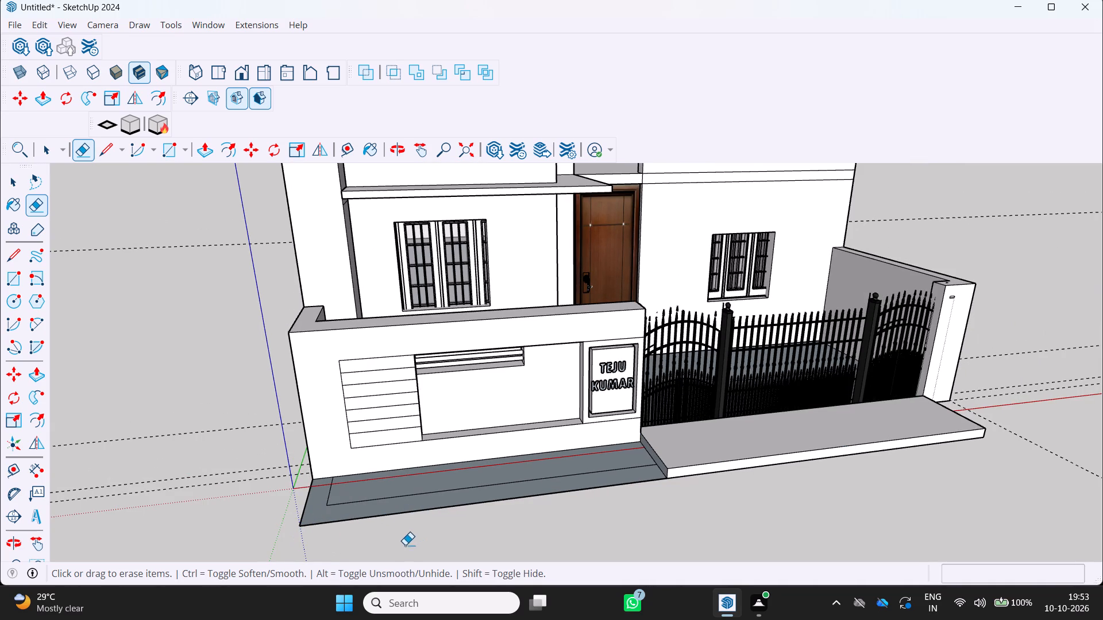
# Reverse the L-shaped outer ground face and the inner ground face in front of the nameplate wall.
pyautogui.press('space')
pyautogui.press('space')
pyautogui.click(361, 505)
pyautogui.rightClick(361, 505)
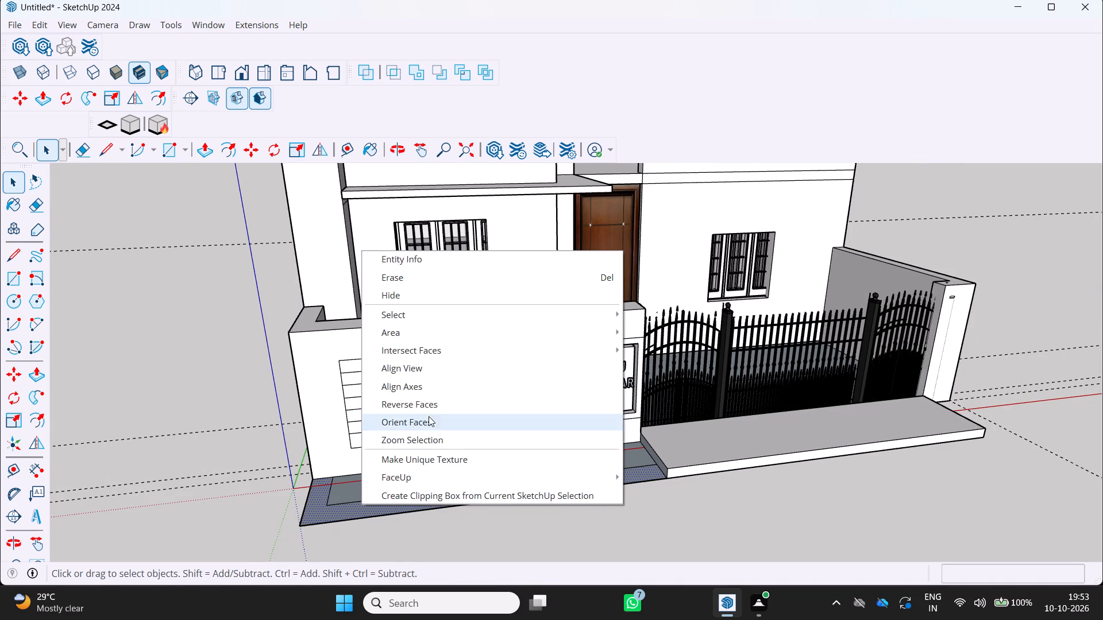
pyautogui.click(427, 398)
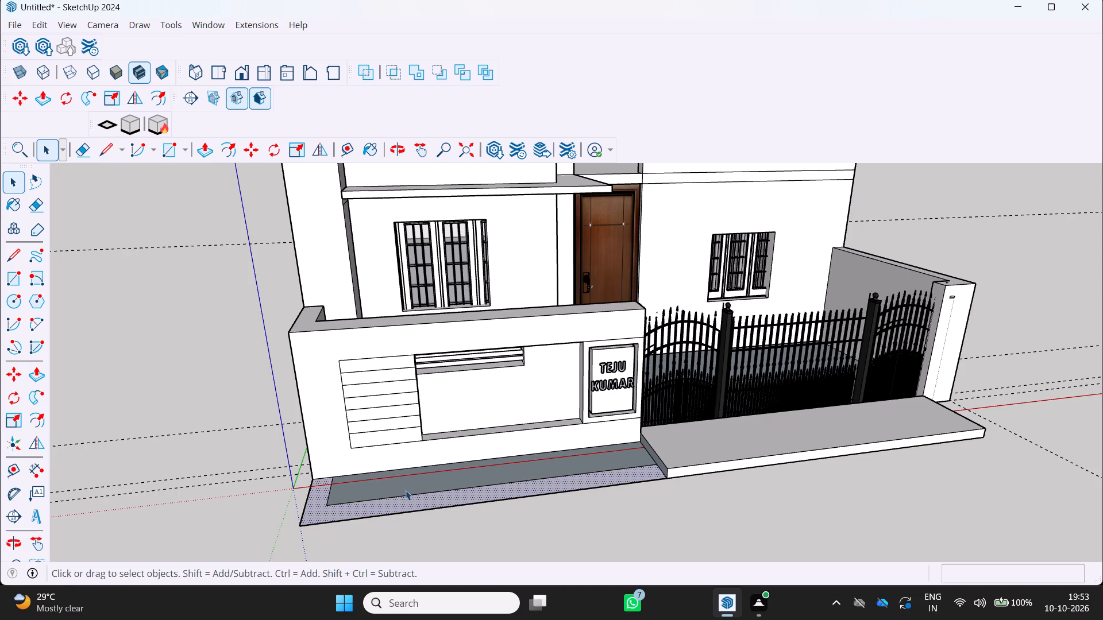
pyautogui.click(394, 484)
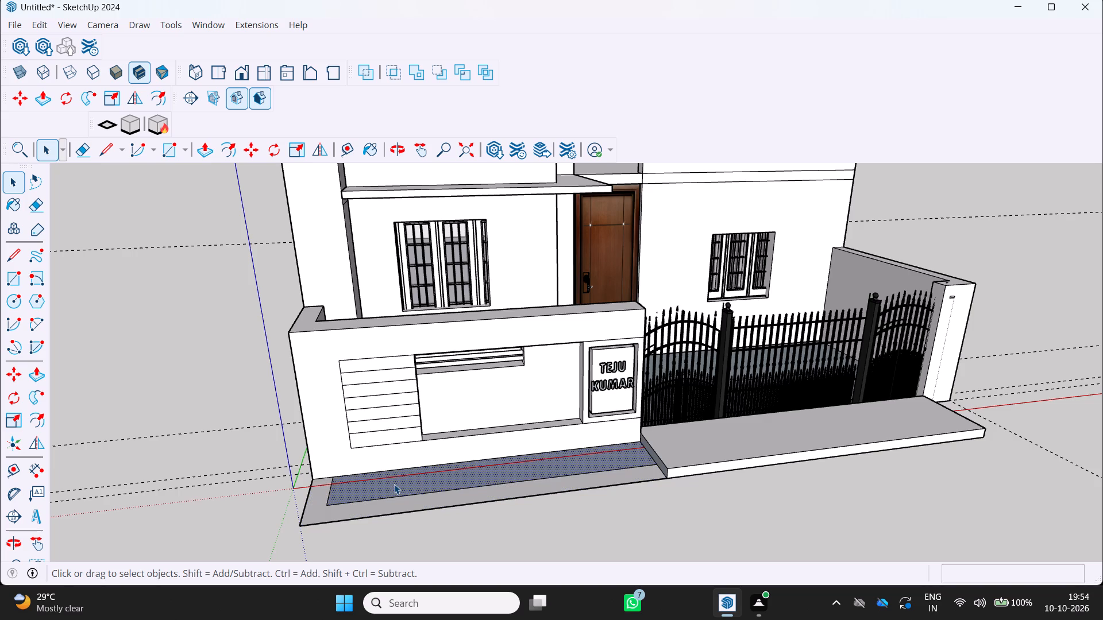
pyautogui.rightClick(394, 484)
pyautogui.click(443, 387)
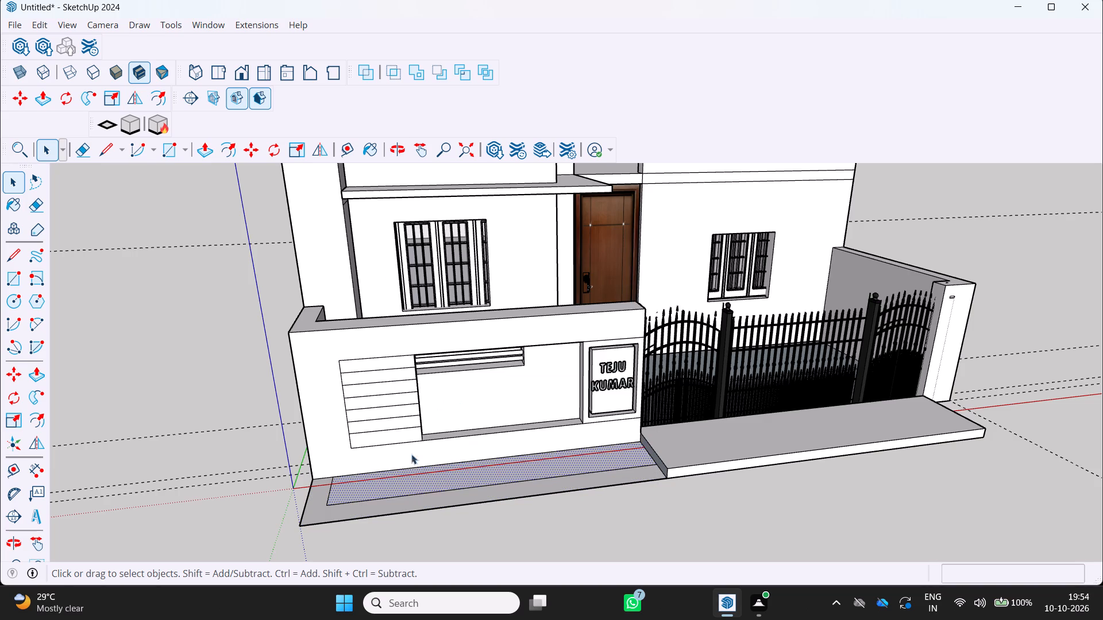
# Try to extrude the L-shaped outer ground face in front of the nameplate wall upward by 2'.
pyautogui.scroll(2, 446, 532)
pyautogui.moveTo(401, 485); pyautogui.dragTo(385, 522, button='middle')
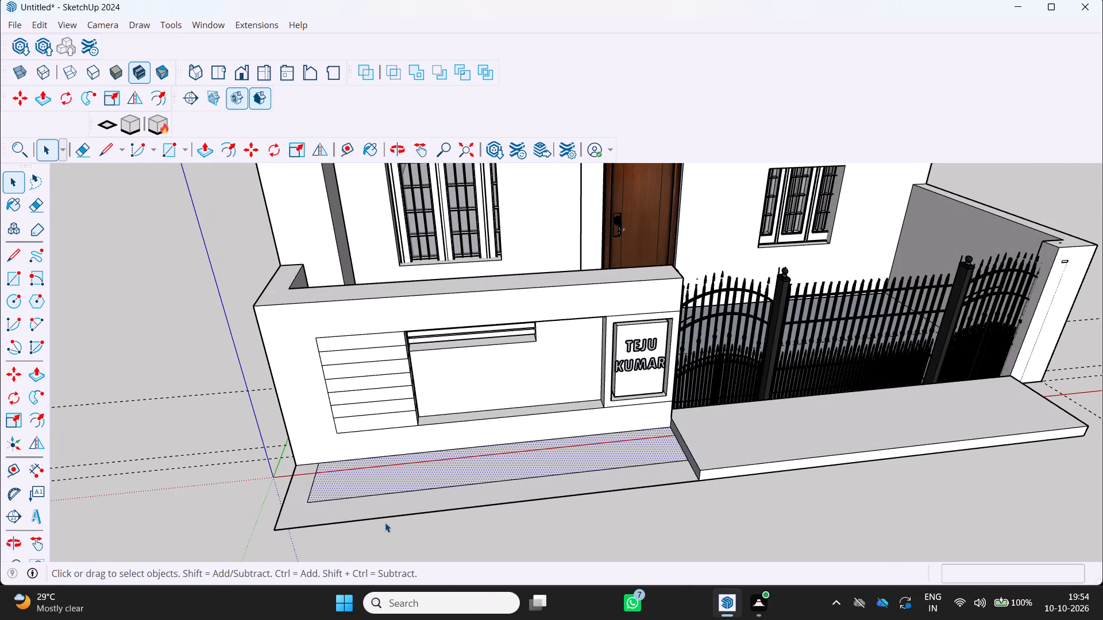
pyautogui.press('p')
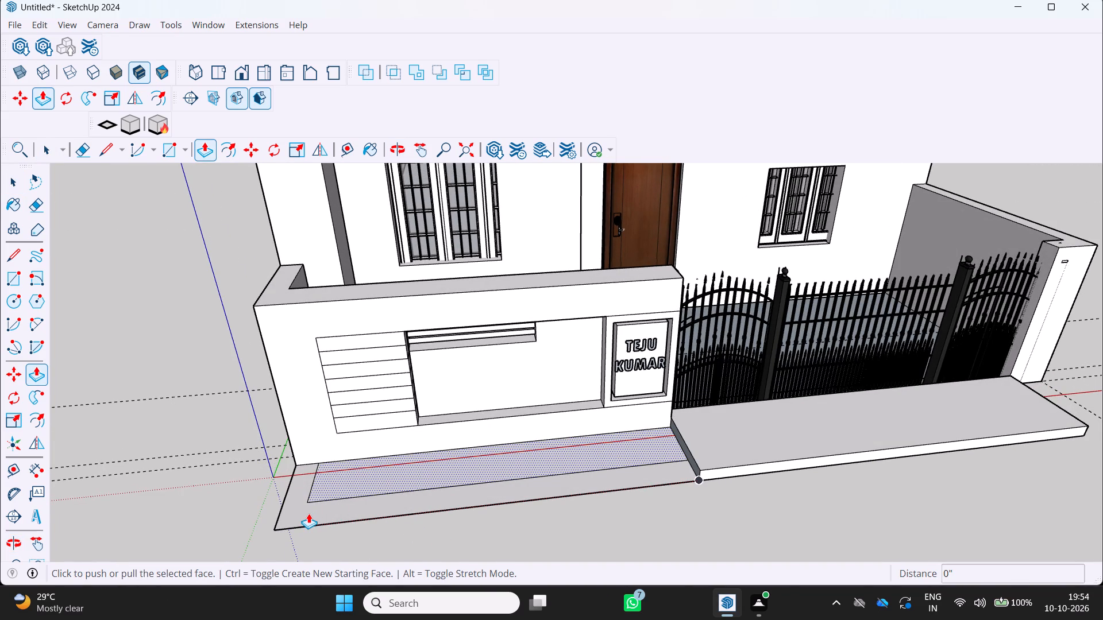
pyautogui.write('PP')
pyautogui.press('p')
pyautogui.press('p')
pyautogui.press('Escape')
pyautogui.press('Escape')
pyautogui.click(304, 502)
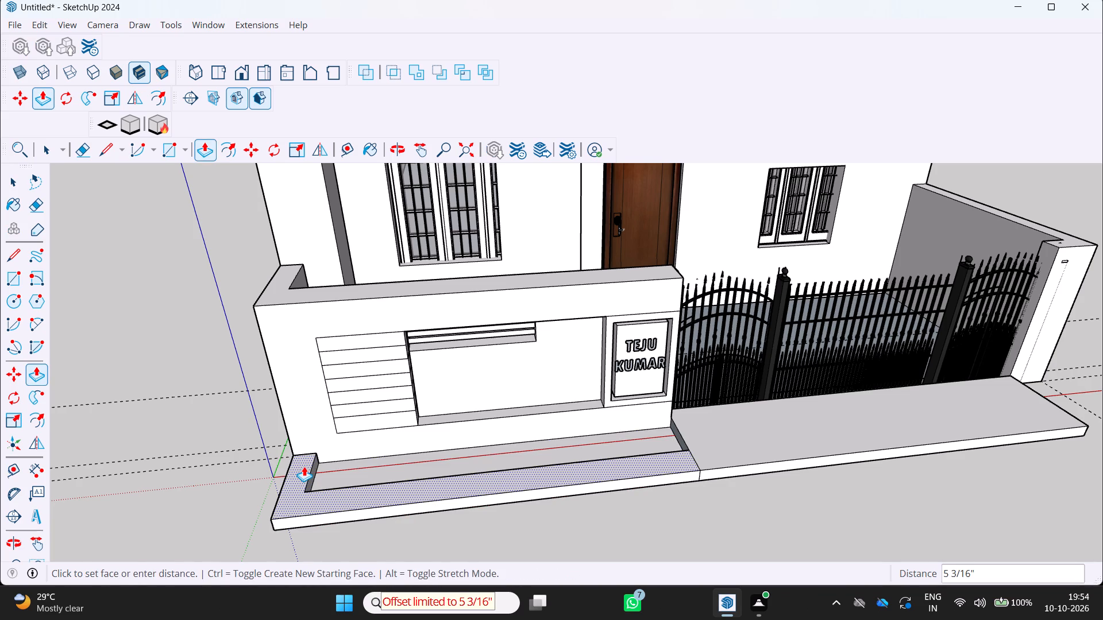
pyautogui.moveTo(304, 466); pyautogui.dragTo(264, 396, button='middle')
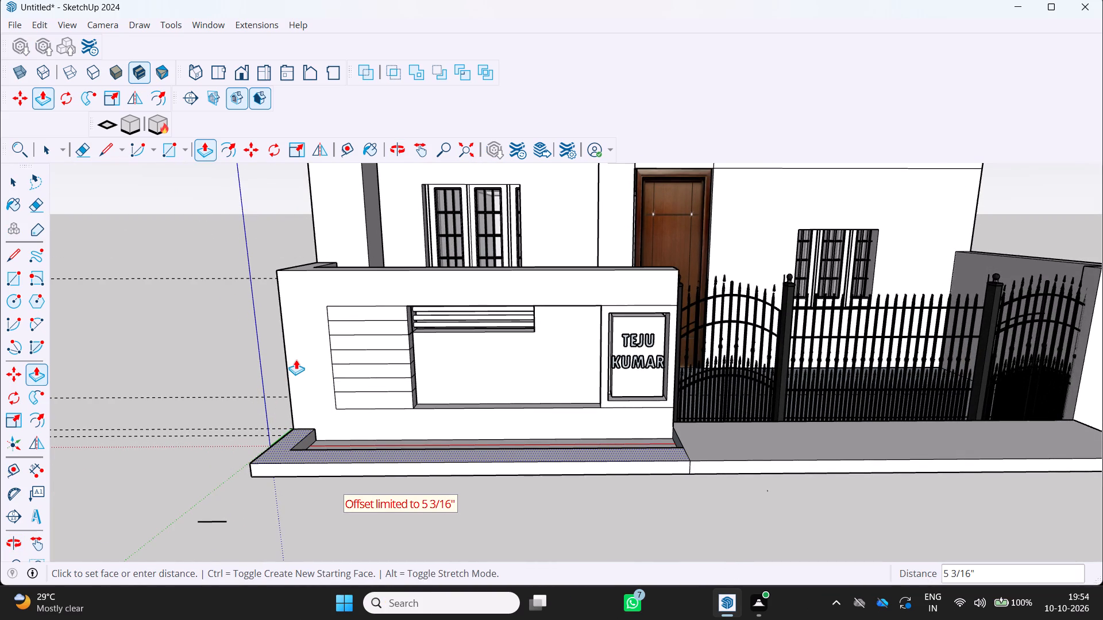
pyautogui.write("2'")
pyautogui.press('Return')
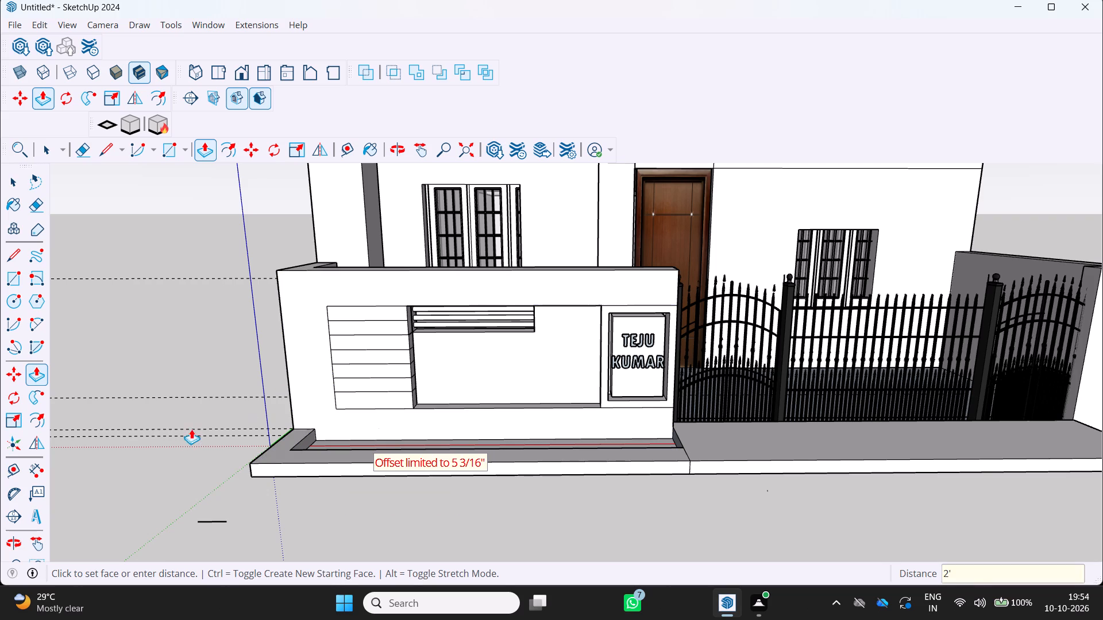
# Extrude the top of the raised L-shaped border upward by a further 2'.
pyautogui.click(184, 436)
pyautogui.click(277, 453)
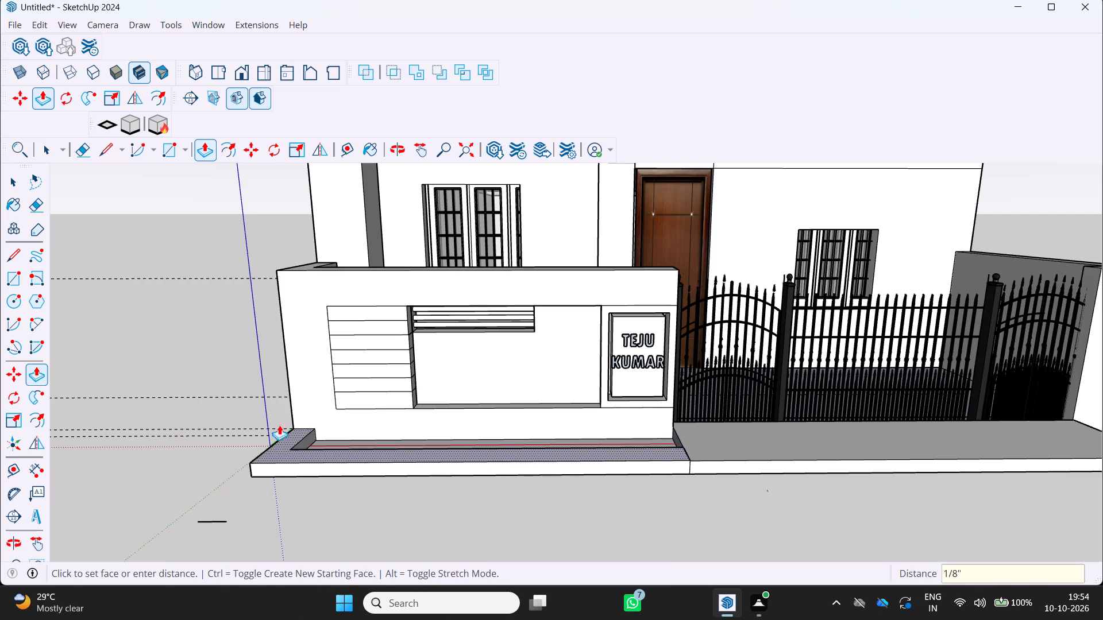
pyautogui.write("2'")
pyautogui.press('Return')
# Push the top face of the L-shaped border wall down by about 10 5/8".
pyautogui.scroll(-1, 275, 405)
pyautogui.moveTo(275, 405); pyautogui.dragTo(206, 491, button='middle')
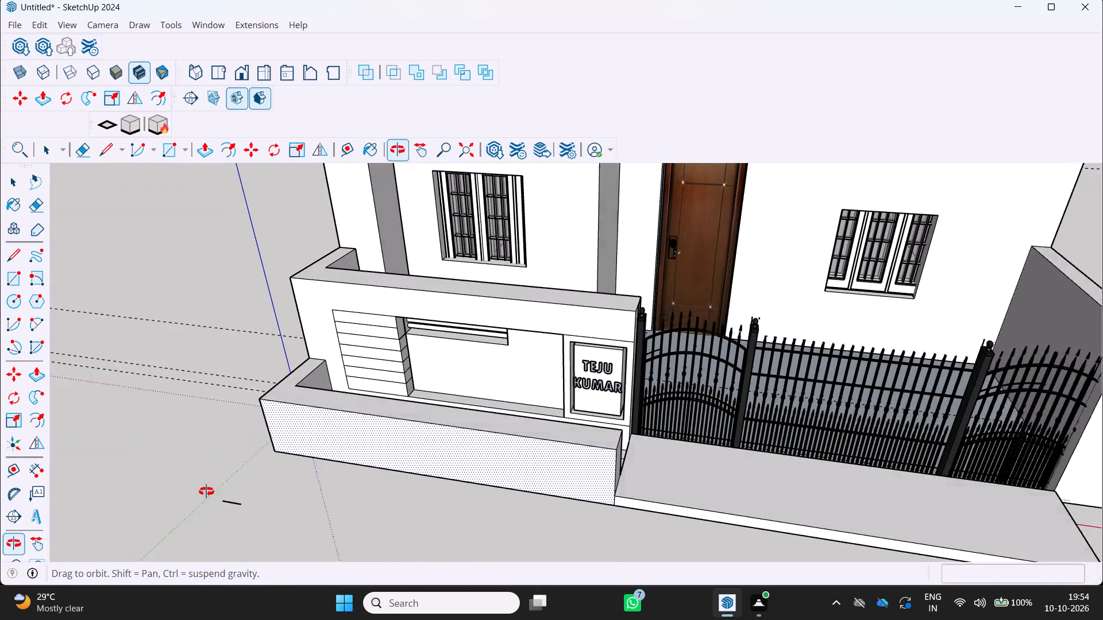
pyautogui.moveTo(206, 491); pyautogui.dragTo(205, 495, button='middle')
pyautogui.scroll(-1, 205, 495)
pyautogui.click(391, 419)
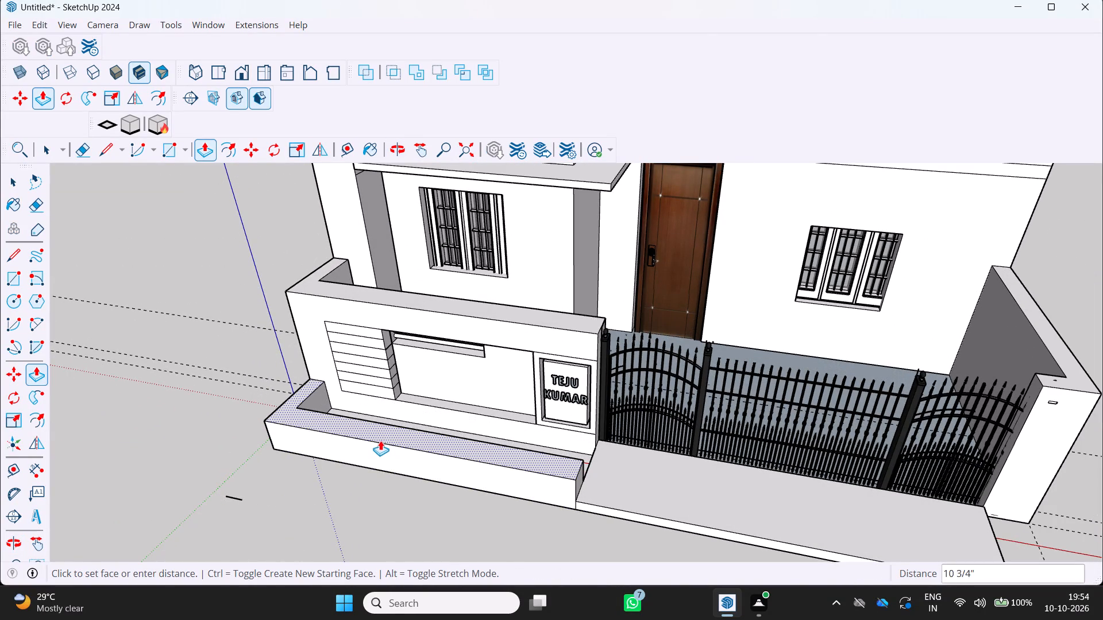
pyautogui.click(380, 440)
# Browse the Wood, Water and Window Coverings material collections for a finish for the house front.
pyautogui.moveTo(236, 507); pyautogui.dragTo(358, 454, button='middle')
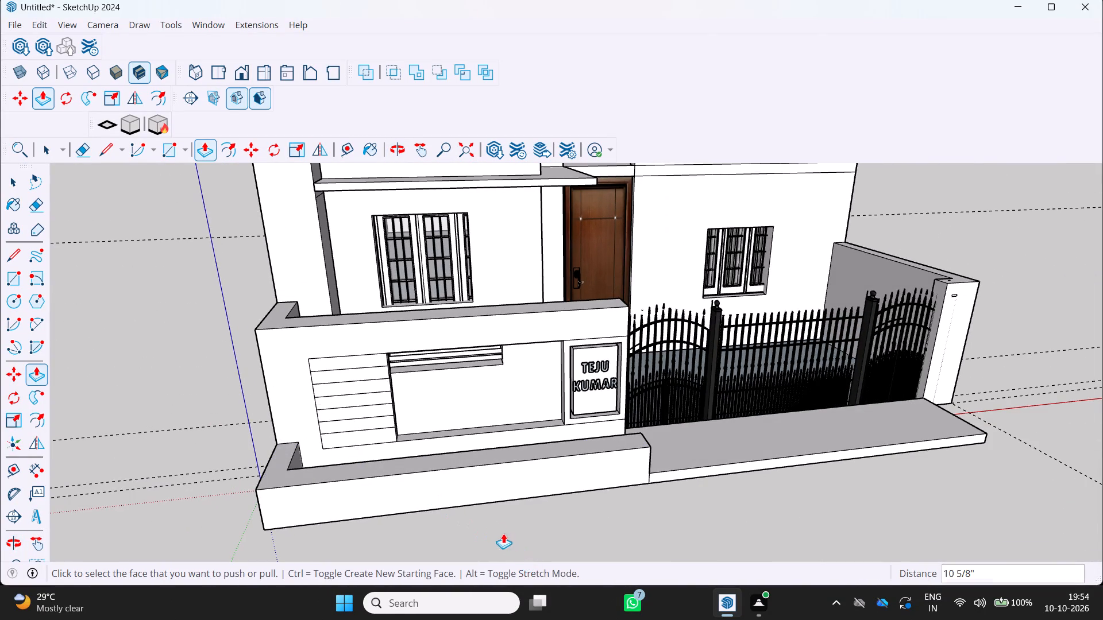
pyautogui.moveTo(502, 533); pyautogui.dragTo(438, 502, button='middle')
pyautogui.scroll(-3, 431, 495)
pyautogui.moveTo(464, 485); pyautogui.dragTo(482, 556, button='middle')
pyautogui.moveTo(461, 518); pyautogui.dragTo(446, 438, button='middle')
pyautogui.scroll(-4, 446, 438)
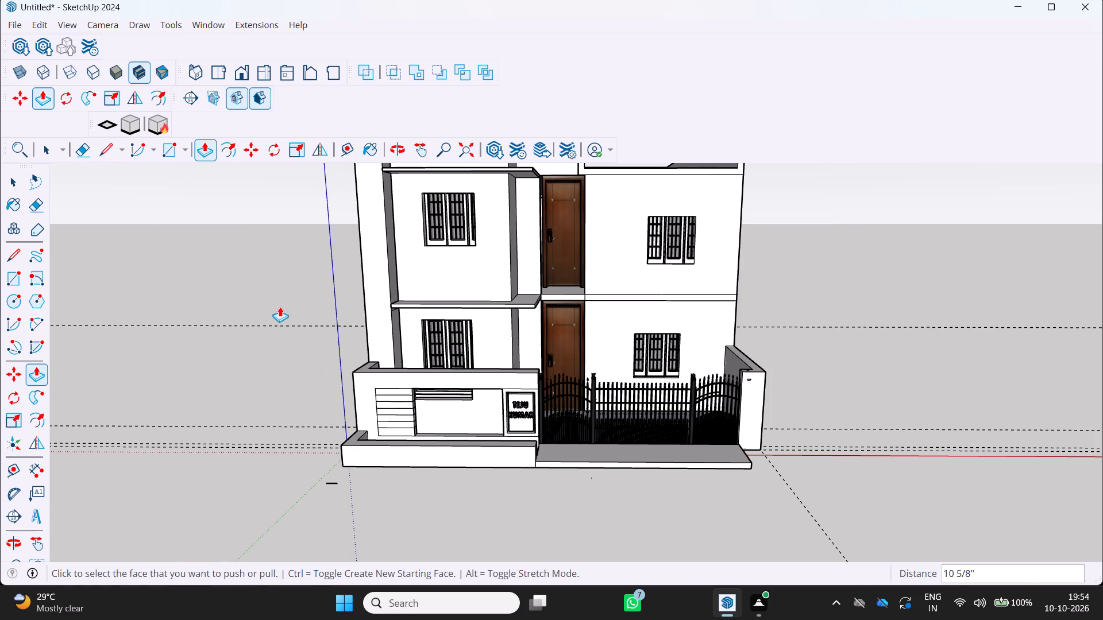
pyautogui.press('b')
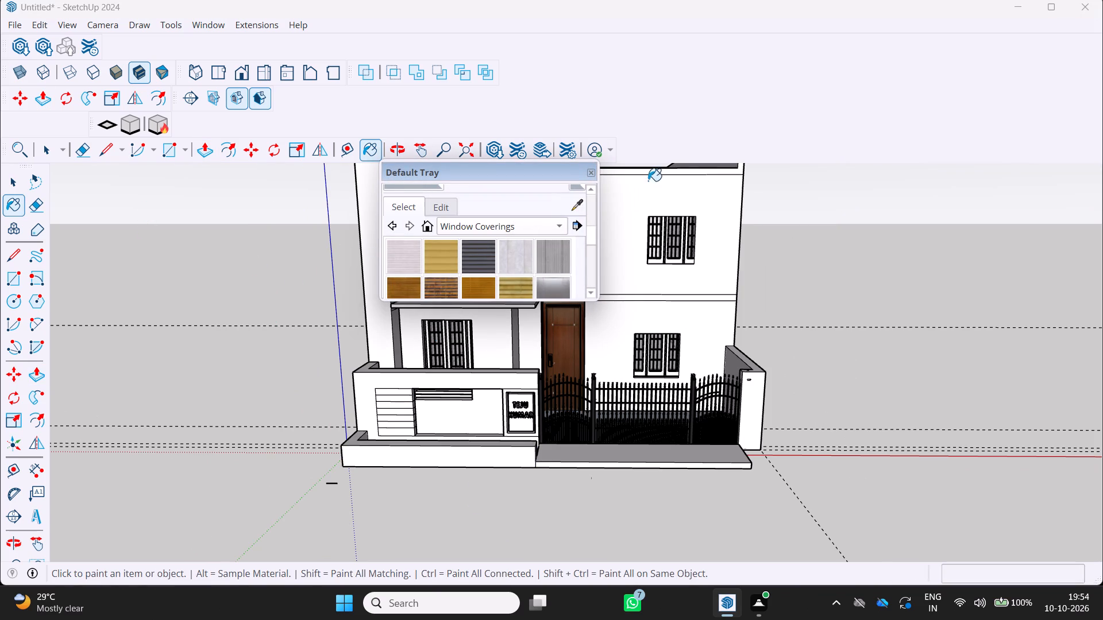
pyautogui.click(556, 226)
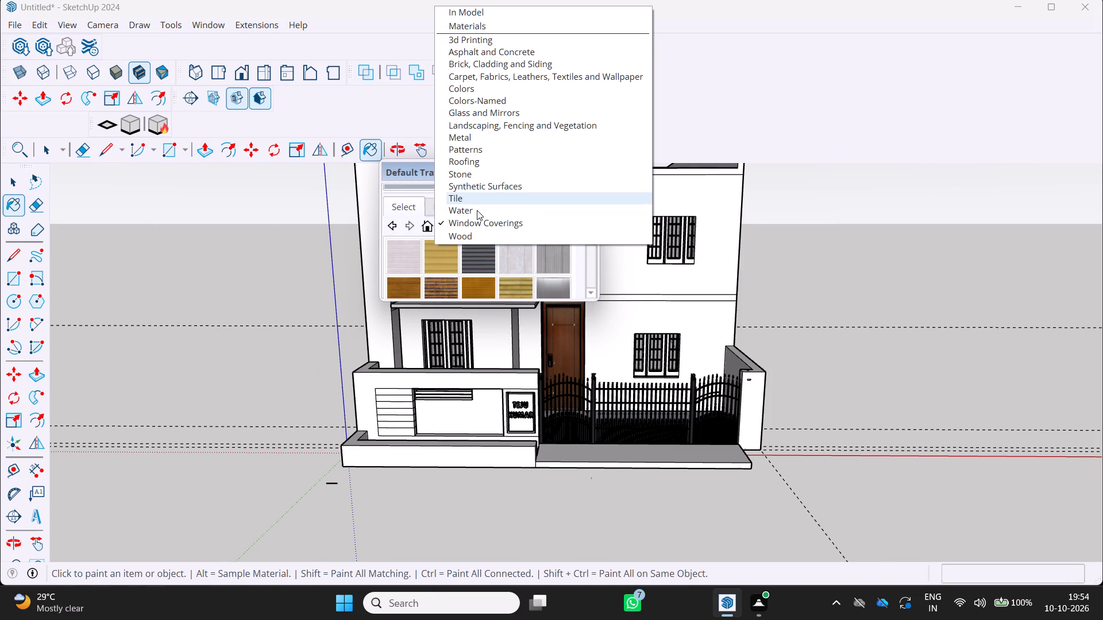
pyautogui.click(473, 234)
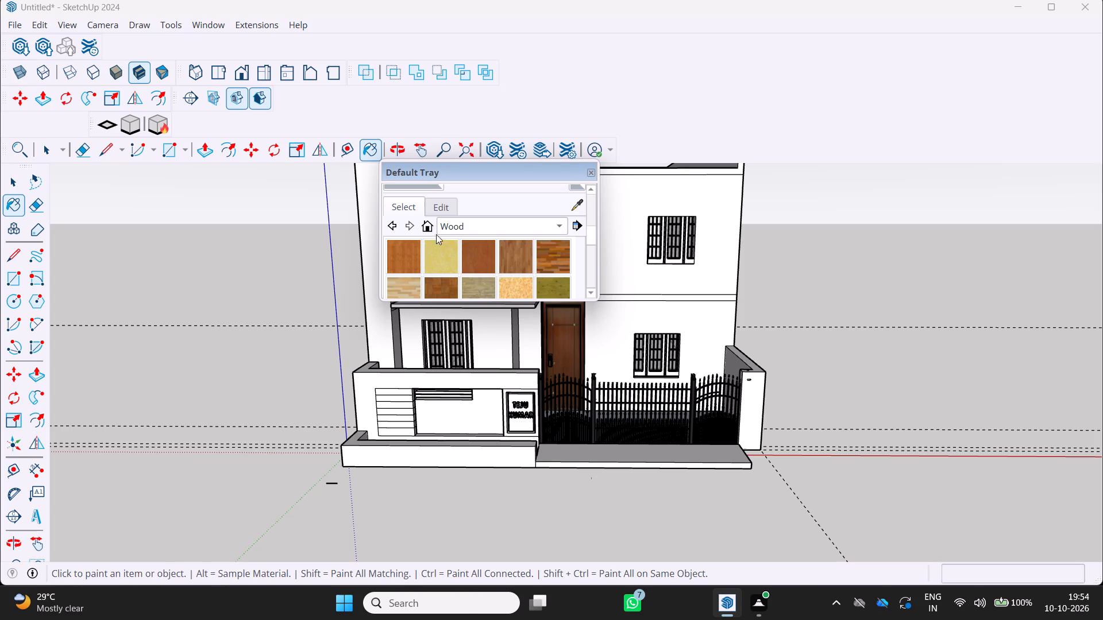
pyautogui.scroll(-10, 437, 258)
pyautogui.scroll(-2, 603, 199)
pyautogui.scroll(-3, 541, 247)
pyautogui.scroll(3, 529, 258)
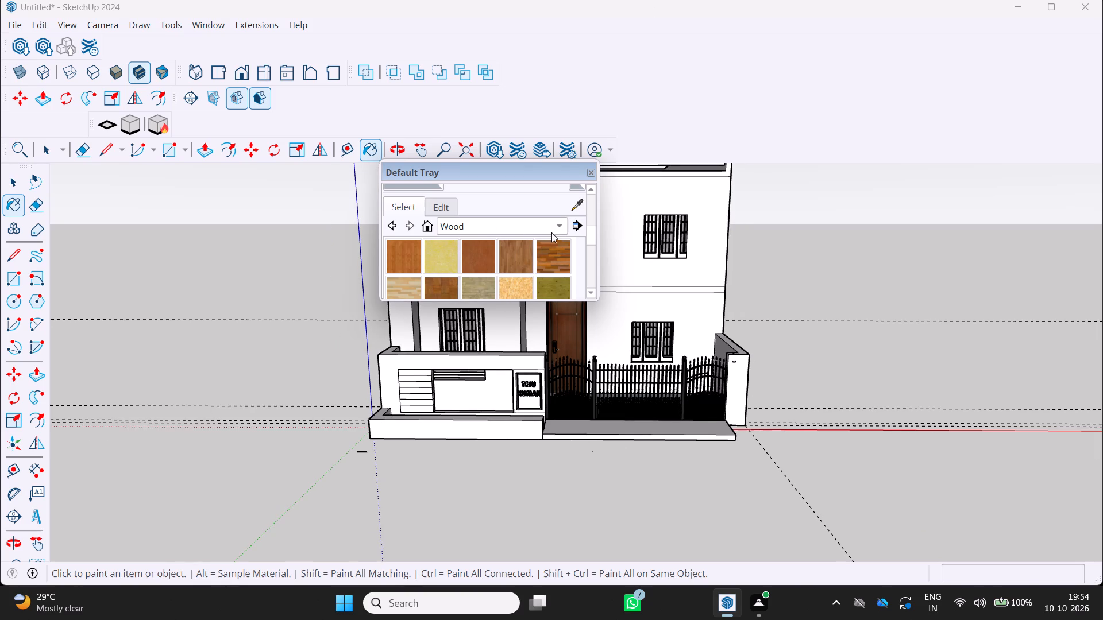
pyautogui.click(588, 297)
pyautogui.click(549, 223)
pyautogui.click(505, 208)
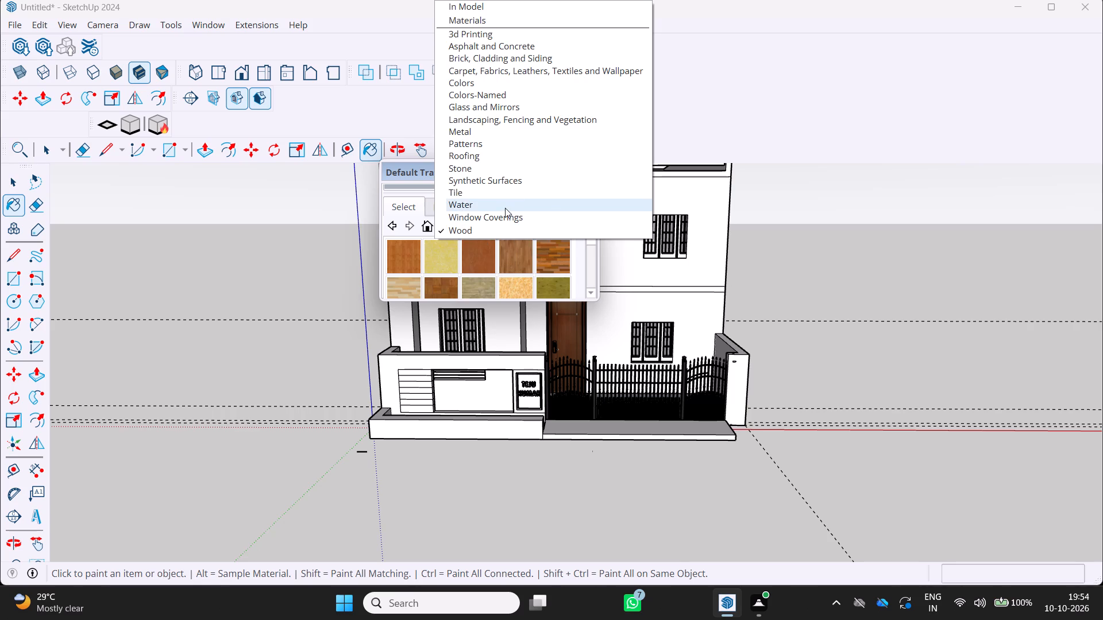
pyautogui.click(549, 227)
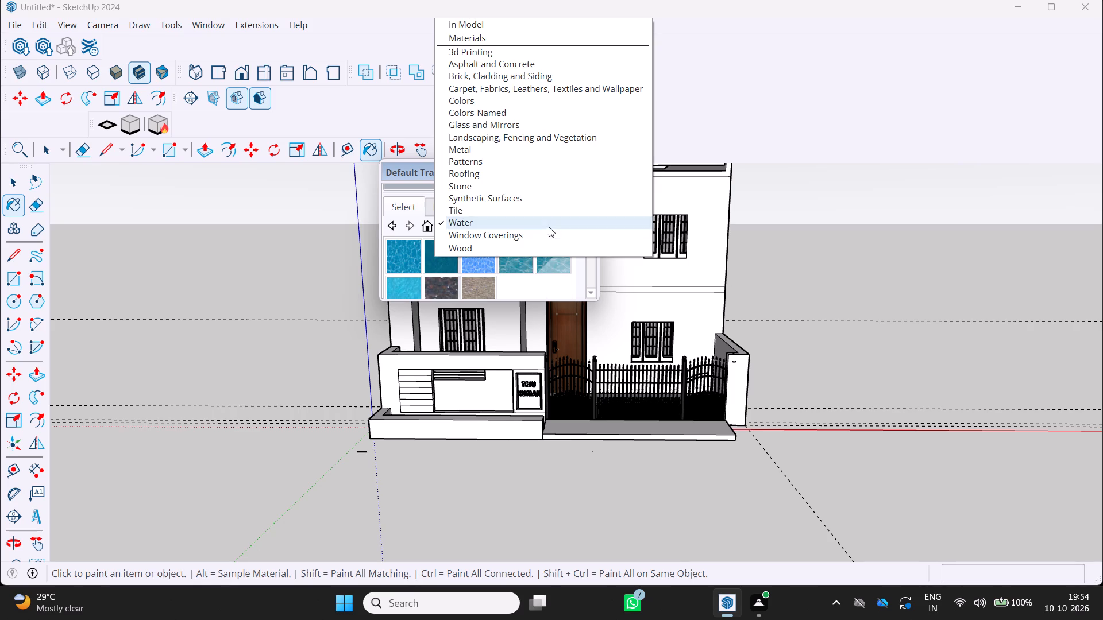
pyautogui.click(501, 236)
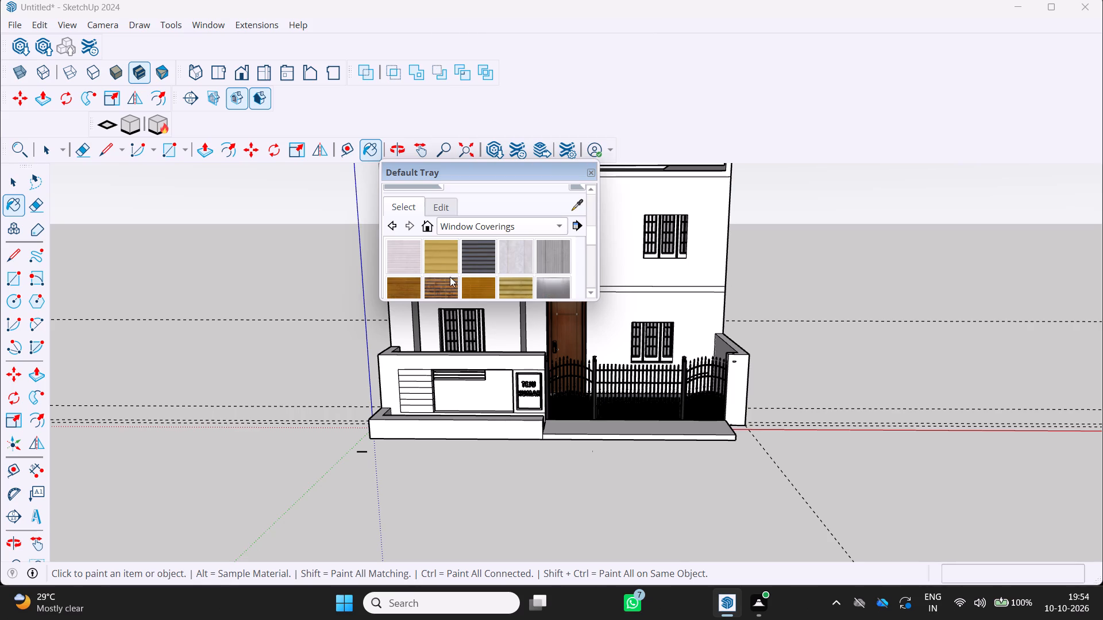
pyautogui.scroll(-16, 466, 262)
# Move the materials tray clear of the house's front.
pyautogui.click(512, 171)
pyautogui.moveTo(551, 176); pyautogui.dragTo(858, 233)
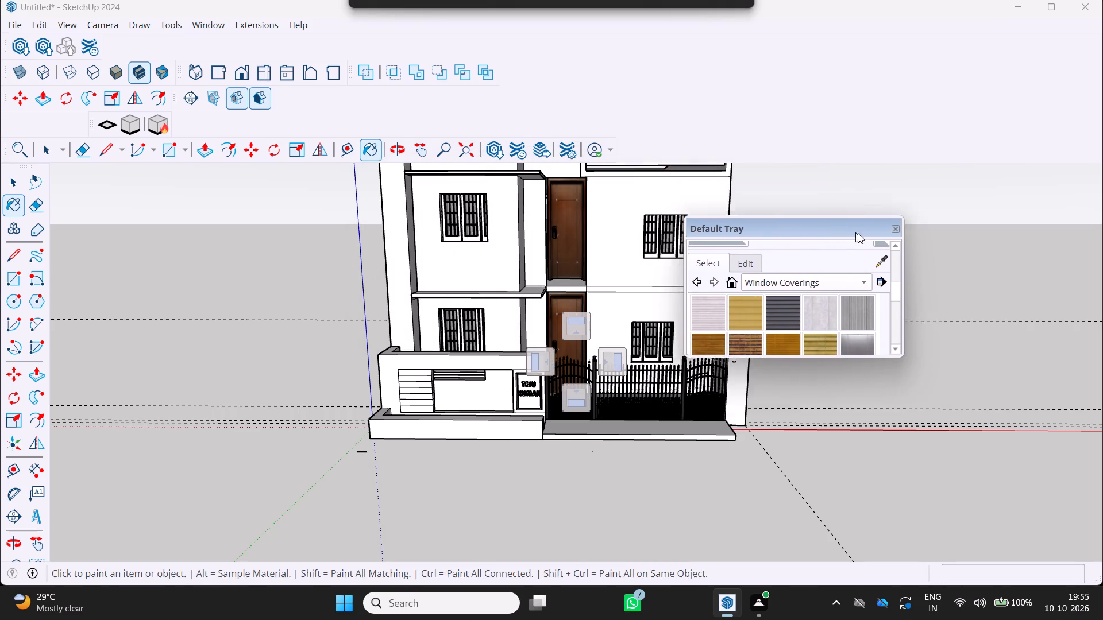
pyautogui.moveTo(858, 233); pyautogui.dragTo(952, 283)
# Examine the whole house front and the Window Coverings swatches to choose a finish.
pyautogui.moveTo(816, 371); pyautogui.dragTo(763, 329, button='middle')
pyautogui.scroll(-2, 763, 329)
pyautogui.scroll(-2, 504, 371)
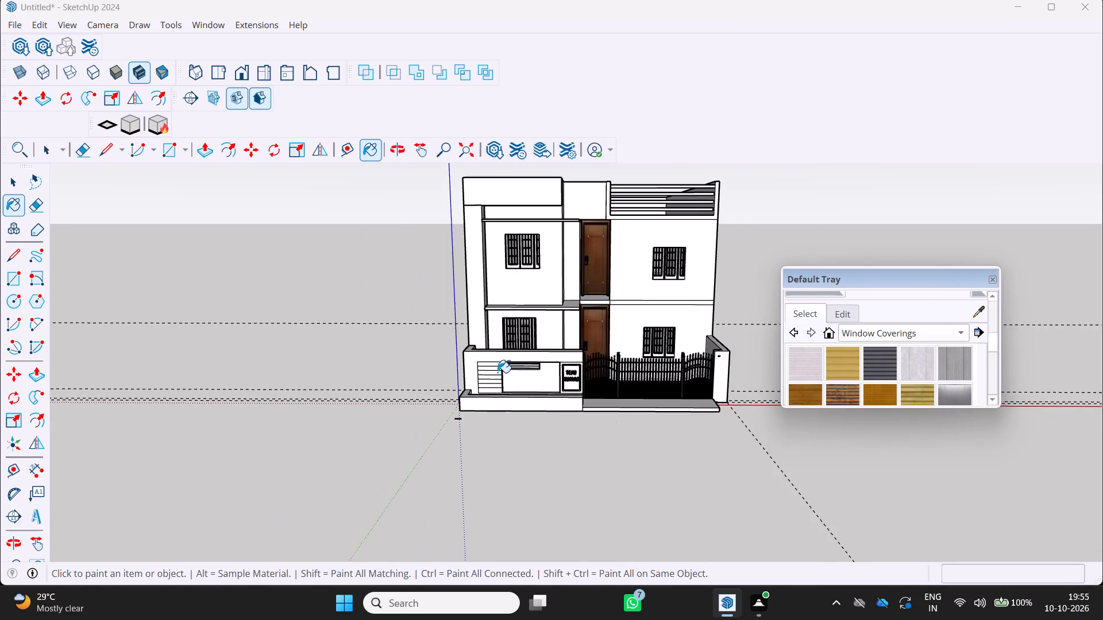
pyautogui.moveTo(495, 372); pyautogui.dragTo(464, 320, button='middle')
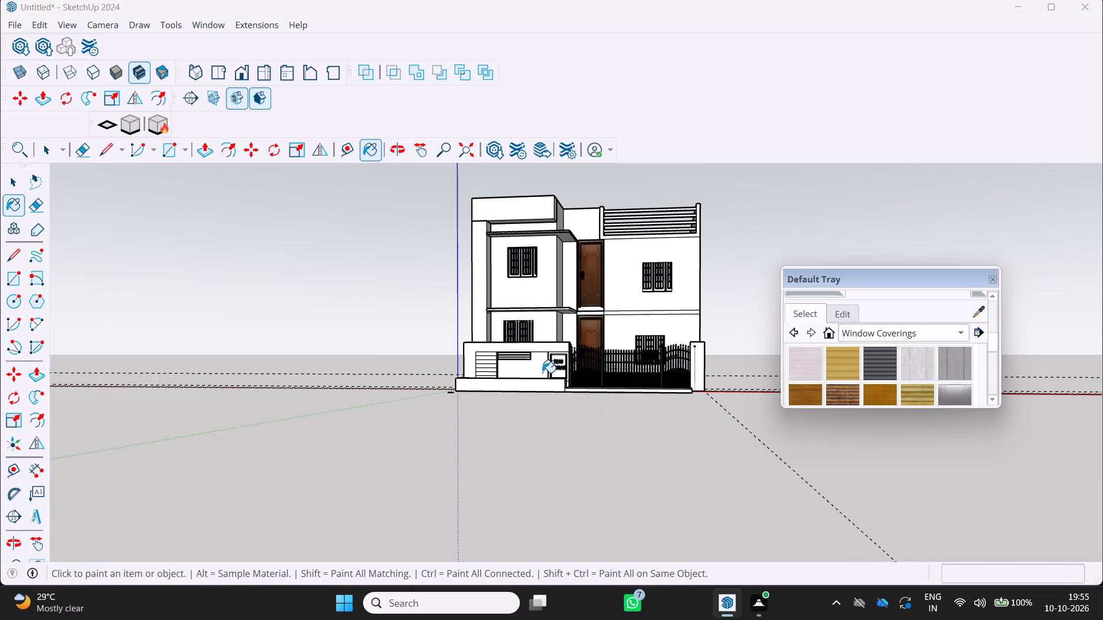
pyautogui.scroll(-4, 803, 361)
pyautogui.scroll(6, 817, 385)
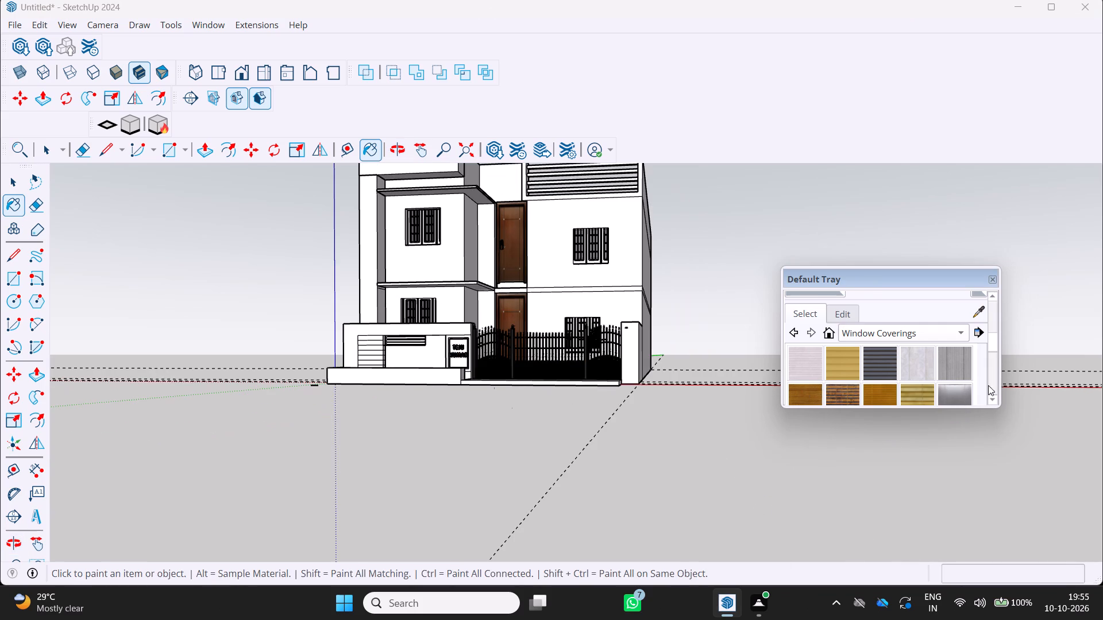
pyautogui.scroll(2, 988, 385)
pyautogui.scroll(-4, 898, 379)
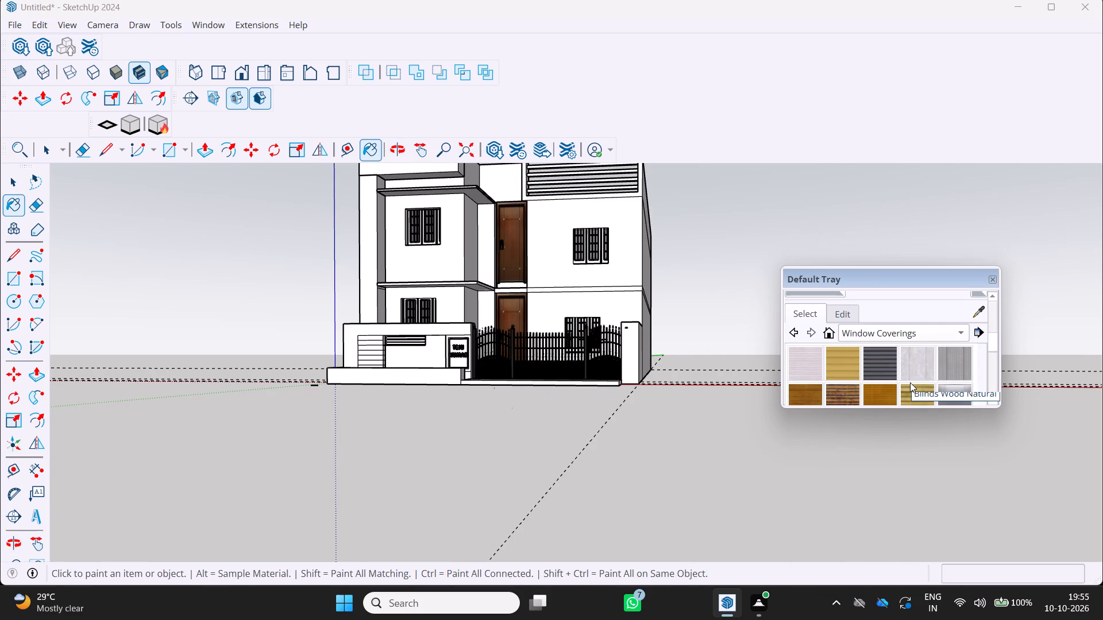
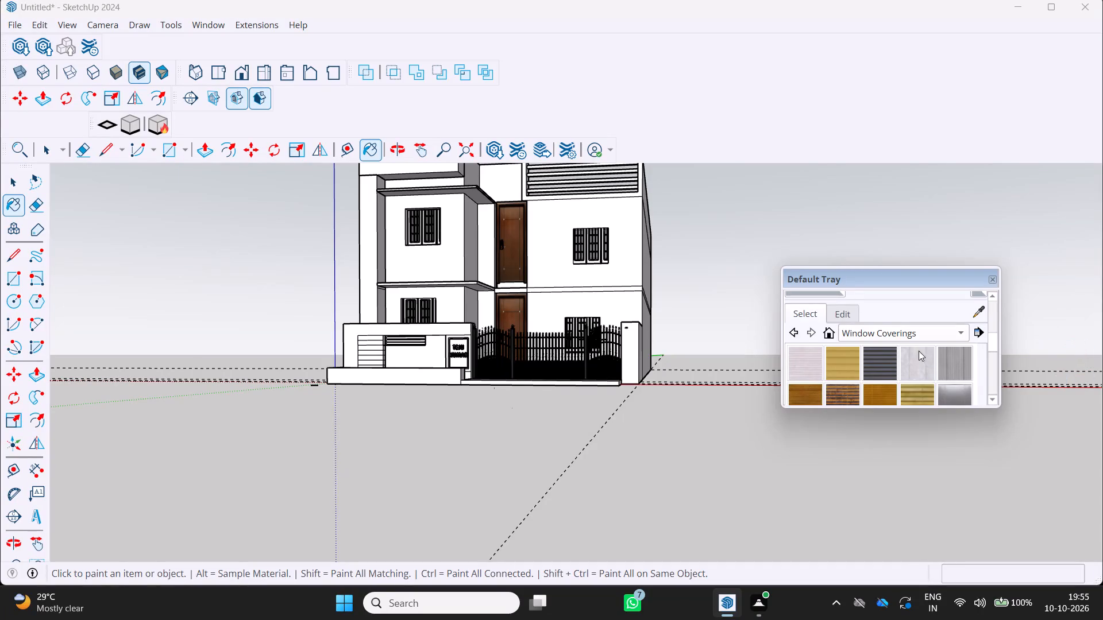
# Paint the facade's tall vertical side strip and the horizontal band at its top with the reddish-brown tile from the Tile materials.
pyautogui.click(965, 331)
pyautogui.click(890, 302)
pyautogui.scroll(-3, 868, 401)
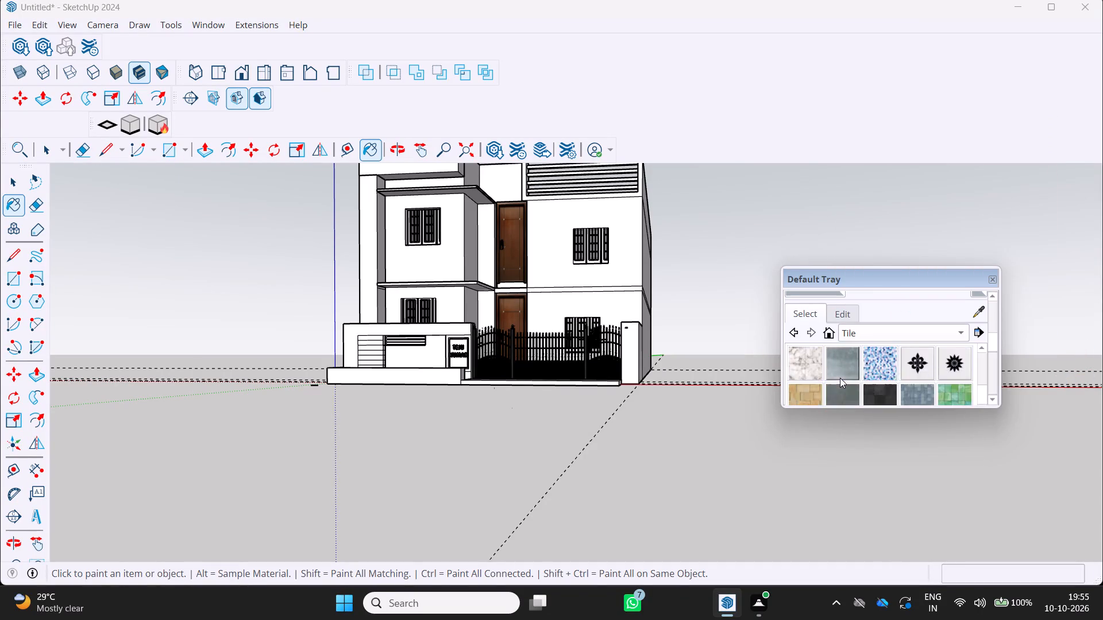
pyautogui.scroll(-3, 840, 378)
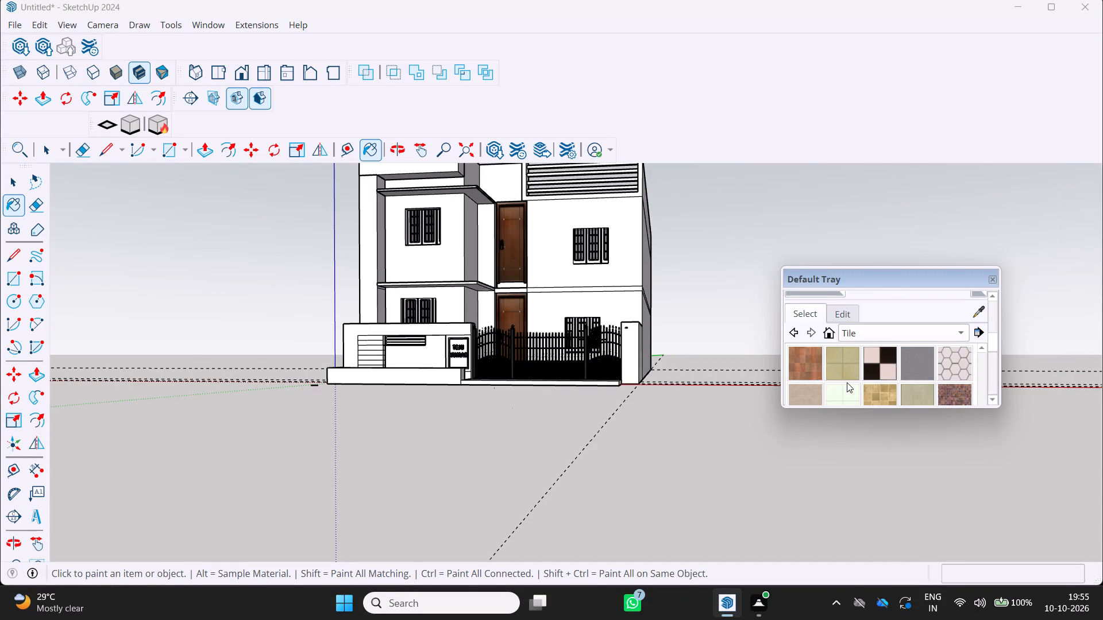
pyautogui.scroll(5, 840, 380)
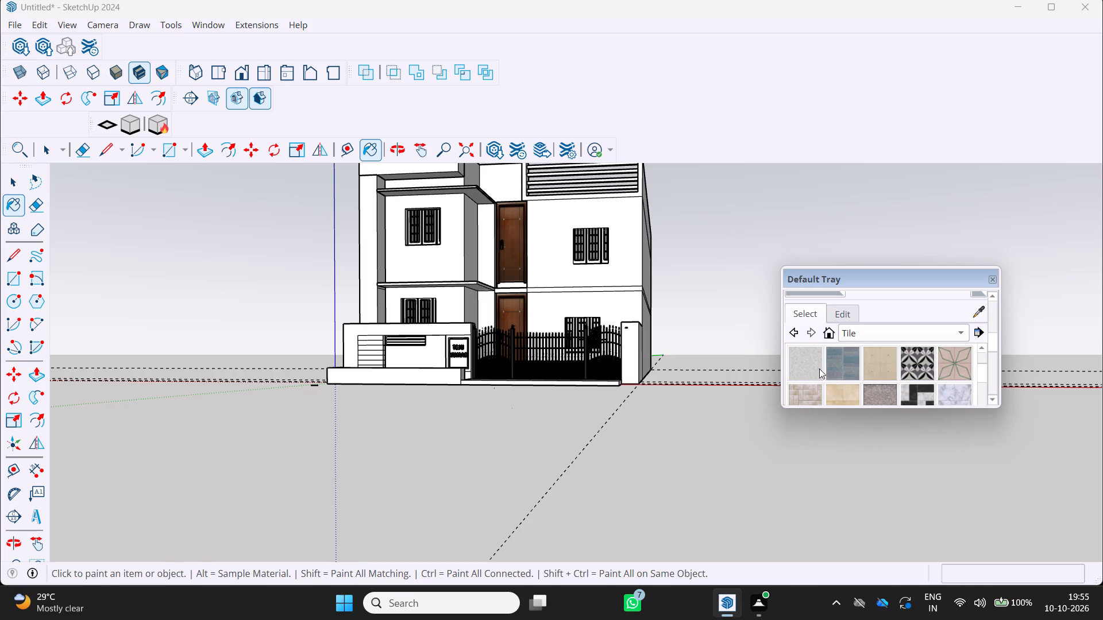
pyautogui.scroll(2, 815, 366)
pyautogui.scroll(-4, 839, 370)
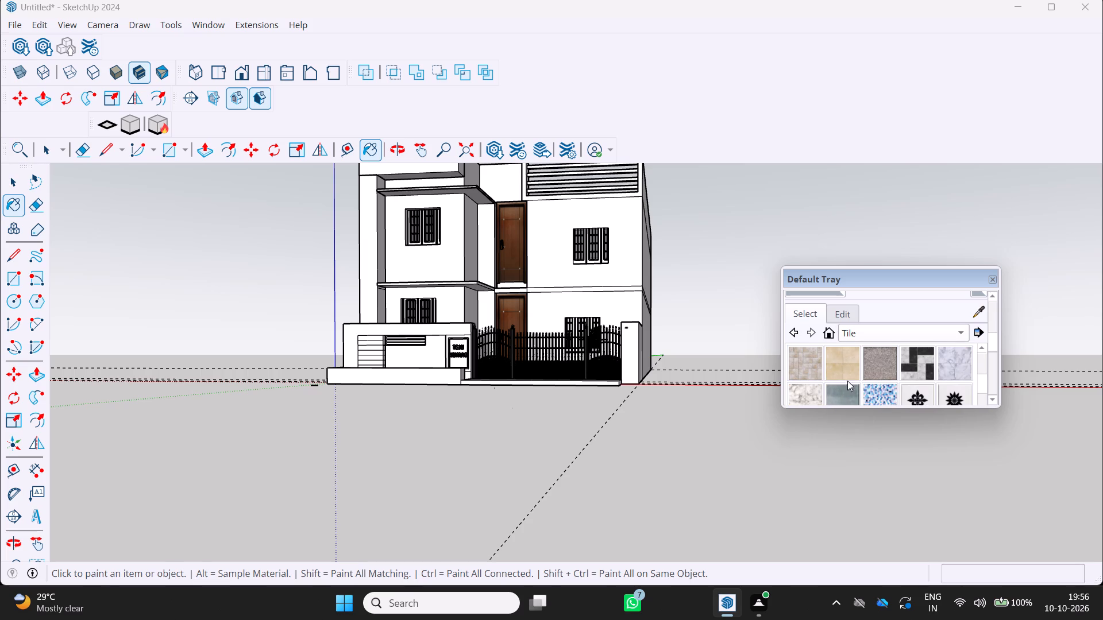
pyautogui.scroll(-6, 849, 392)
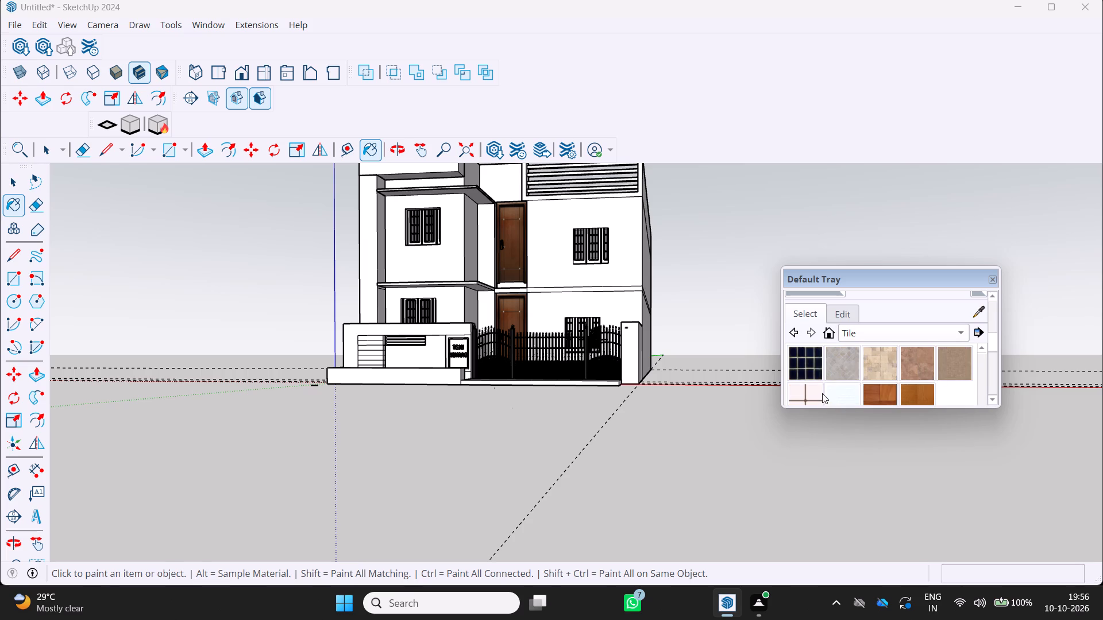
pyautogui.scroll(2, 840, 379)
pyautogui.scroll(-1, 842, 385)
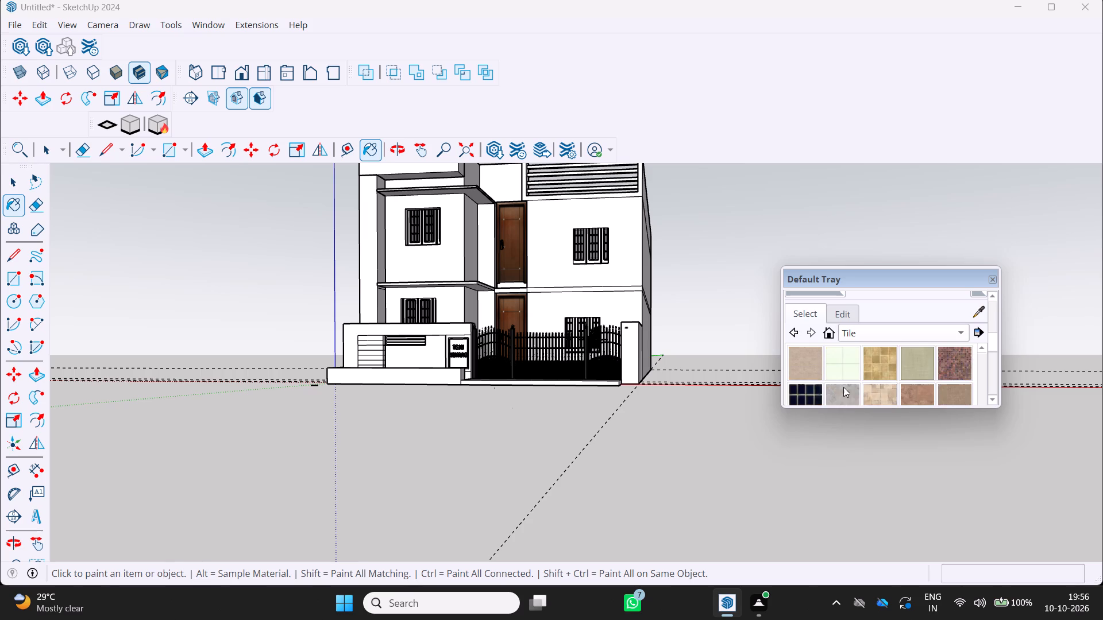
pyautogui.scroll(-1, 841, 386)
pyautogui.scroll(2, 901, 355)
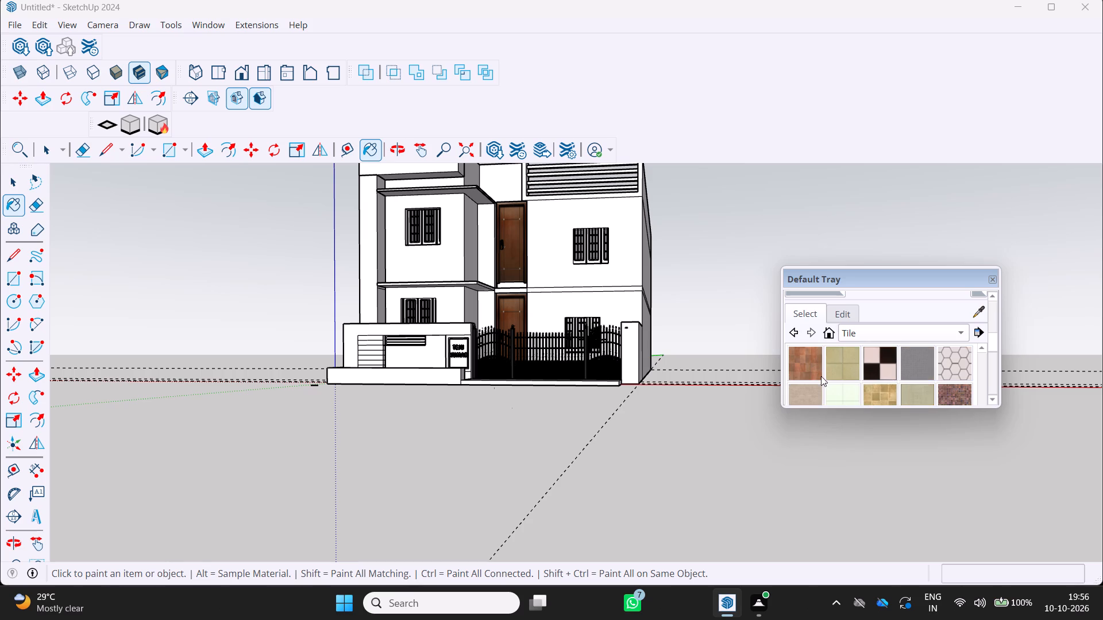
pyautogui.scroll(1, 822, 369)
pyautogui.scroll(-1, 807, 390)
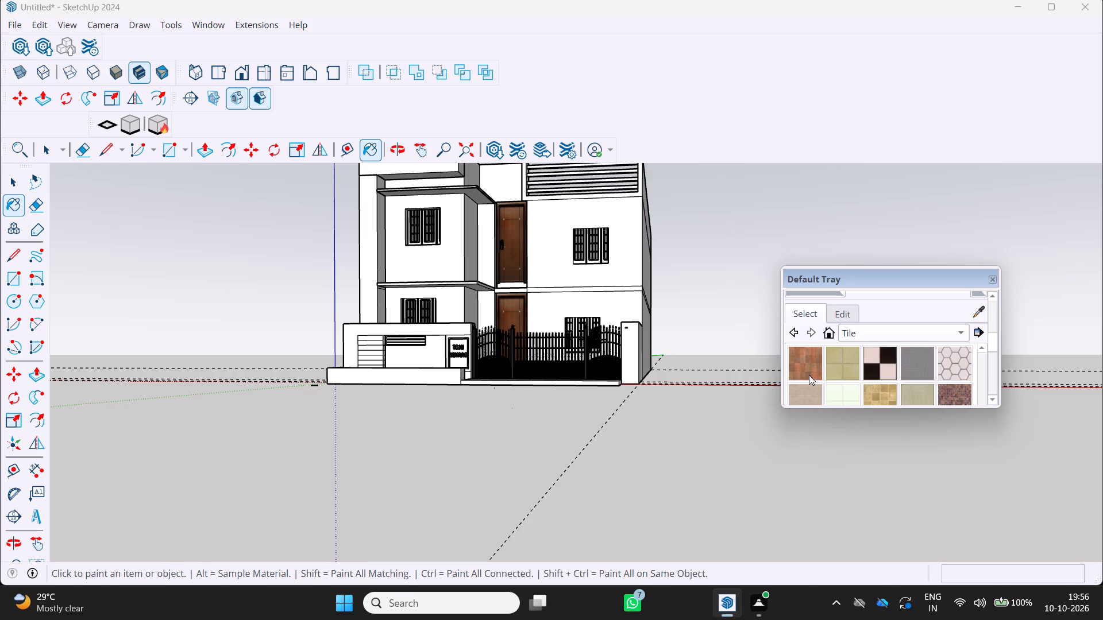
pyautogui.click(808, 371)
pyautogui.moveTo(319, 242); pyautogui.dragTo(428, 336, button='middle')
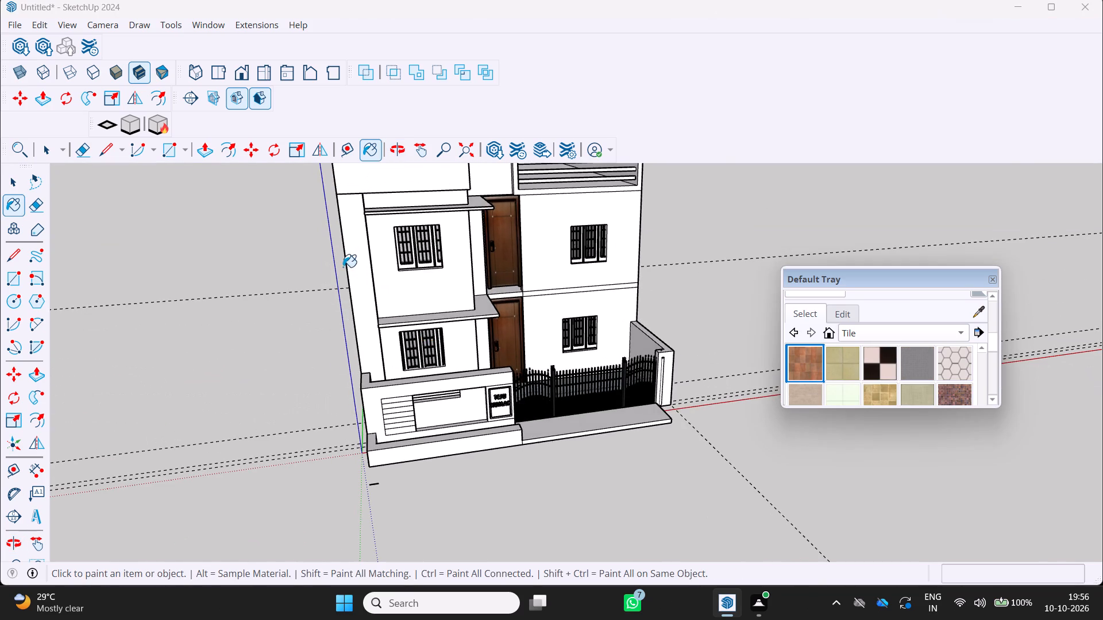
pyautogui.click(355, 276)
pyautogui.click(378, 184)
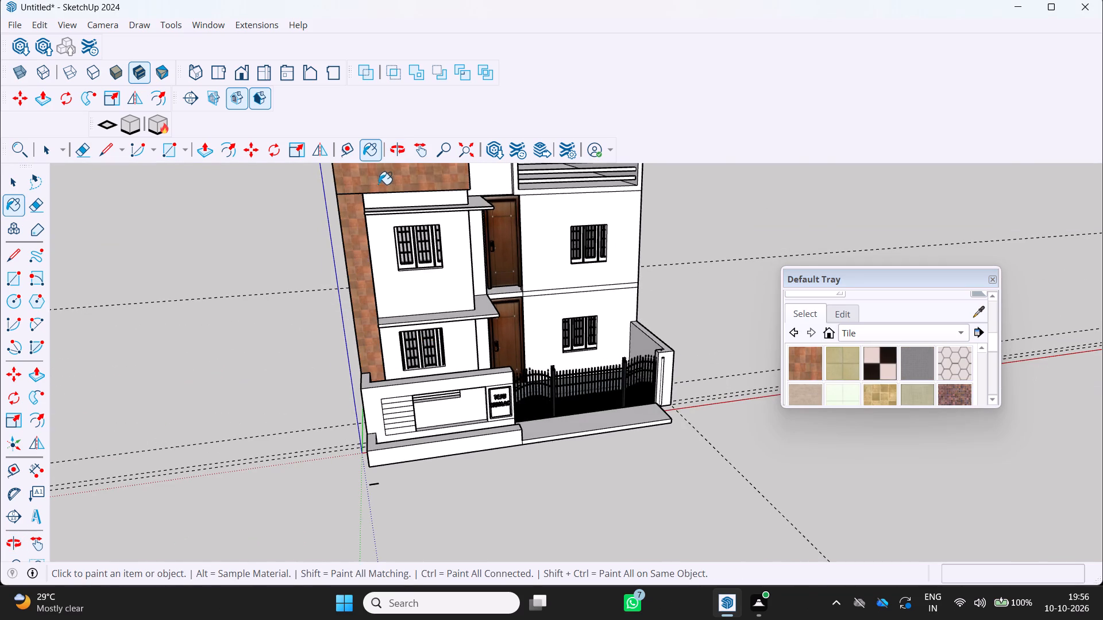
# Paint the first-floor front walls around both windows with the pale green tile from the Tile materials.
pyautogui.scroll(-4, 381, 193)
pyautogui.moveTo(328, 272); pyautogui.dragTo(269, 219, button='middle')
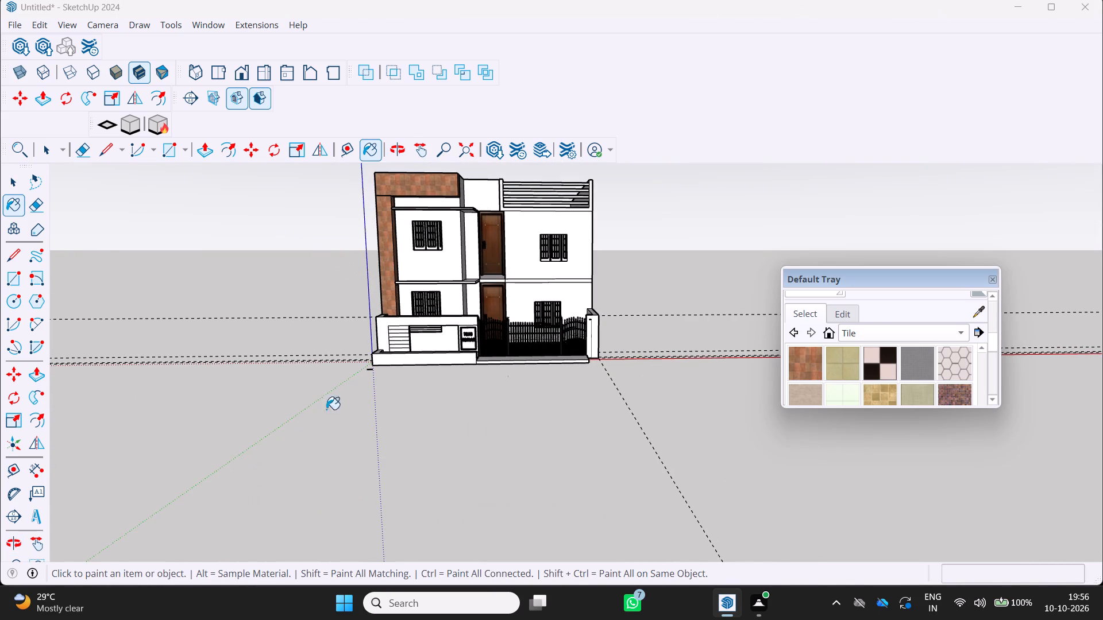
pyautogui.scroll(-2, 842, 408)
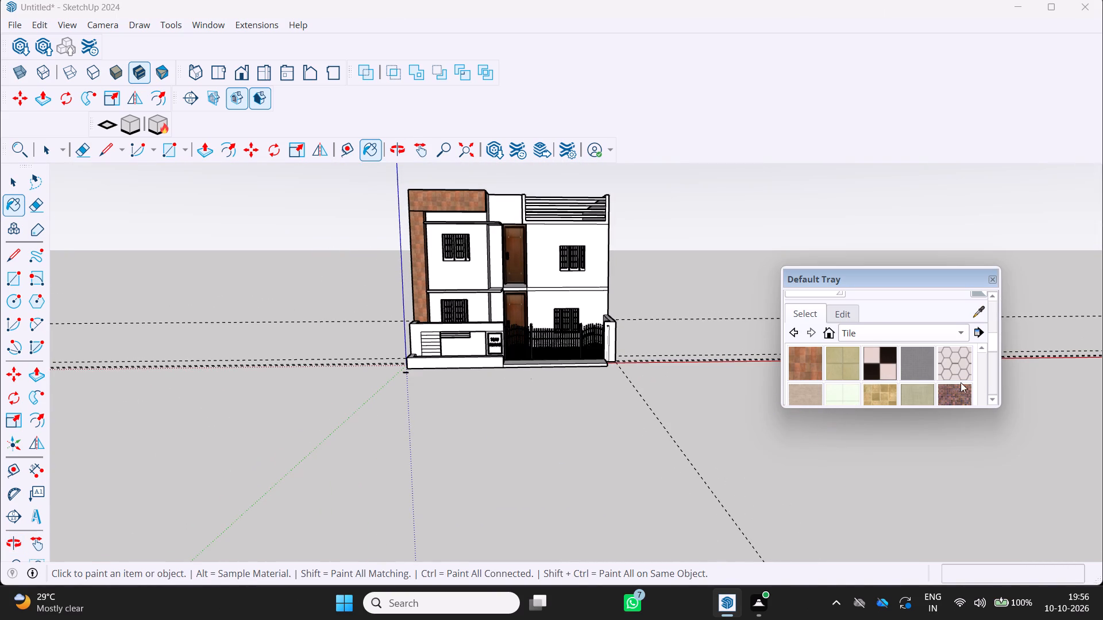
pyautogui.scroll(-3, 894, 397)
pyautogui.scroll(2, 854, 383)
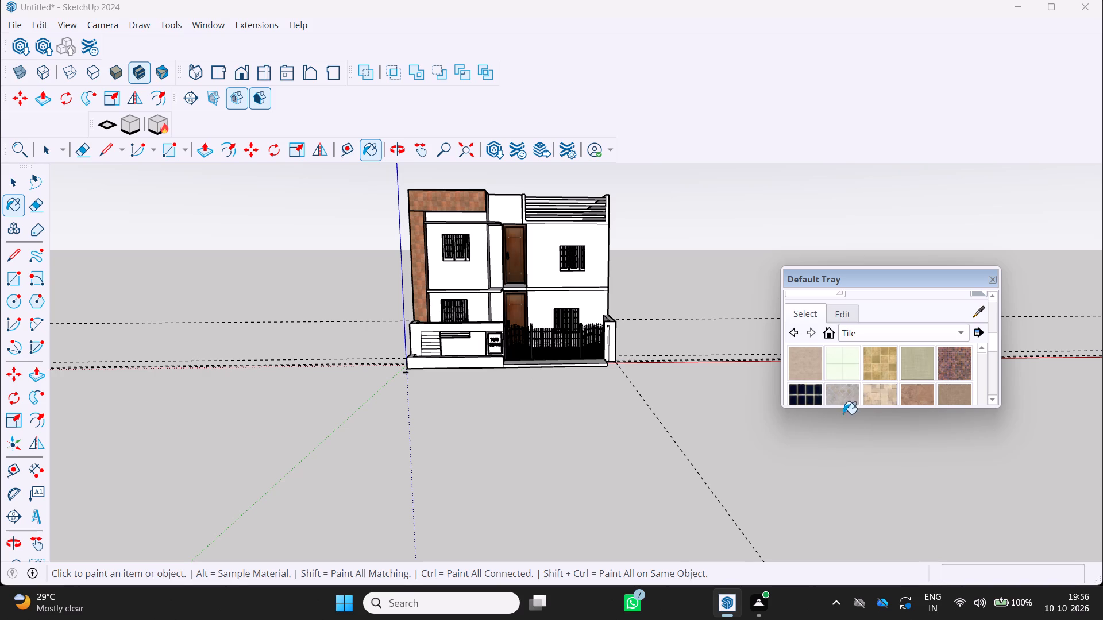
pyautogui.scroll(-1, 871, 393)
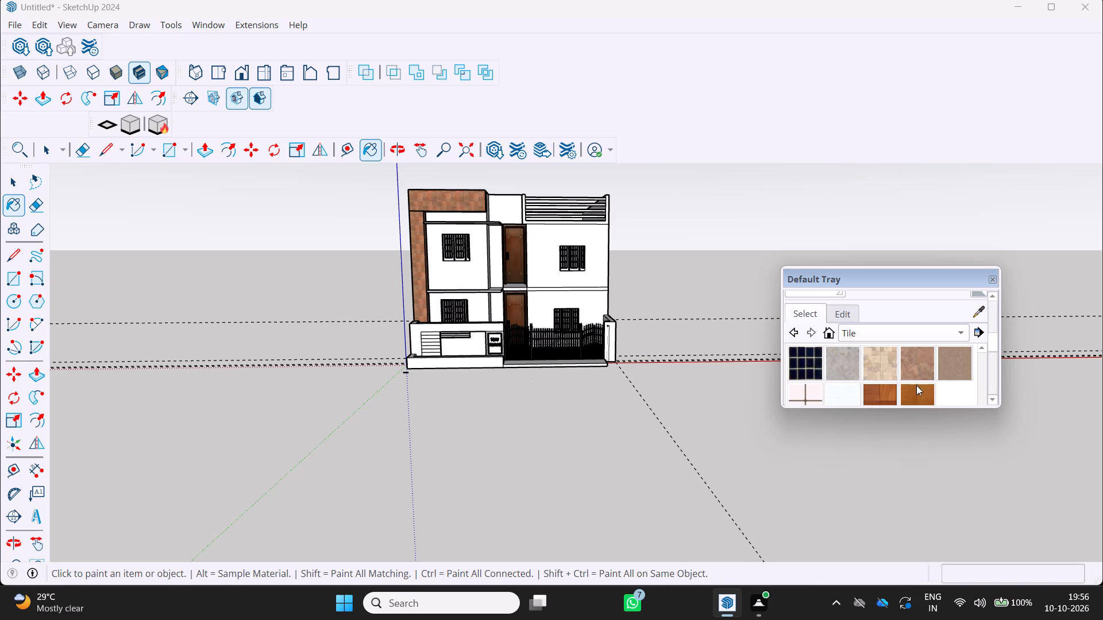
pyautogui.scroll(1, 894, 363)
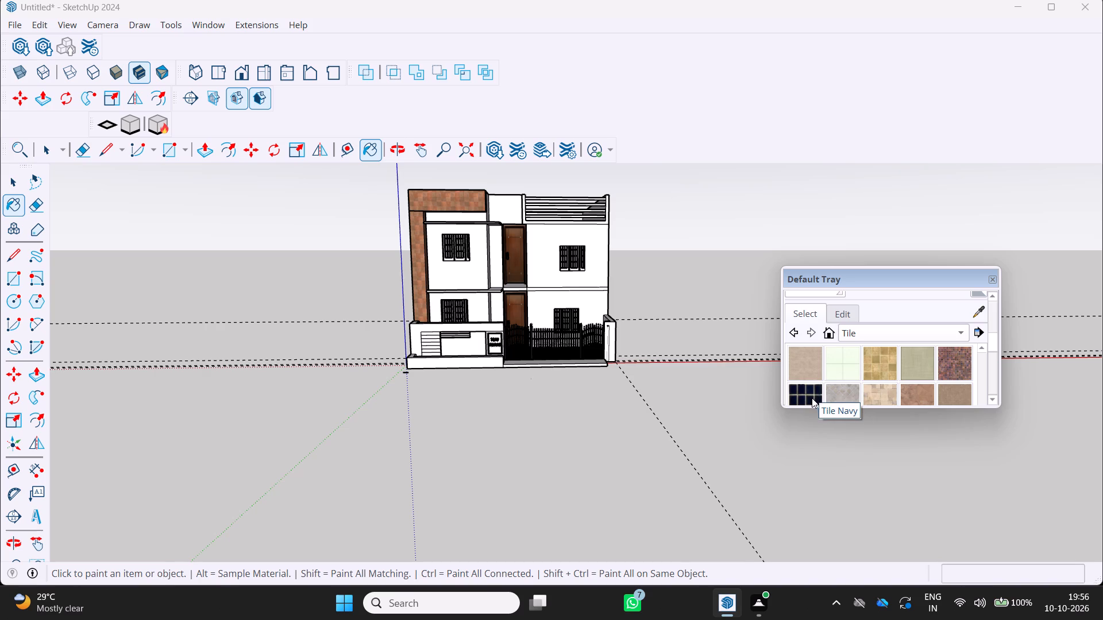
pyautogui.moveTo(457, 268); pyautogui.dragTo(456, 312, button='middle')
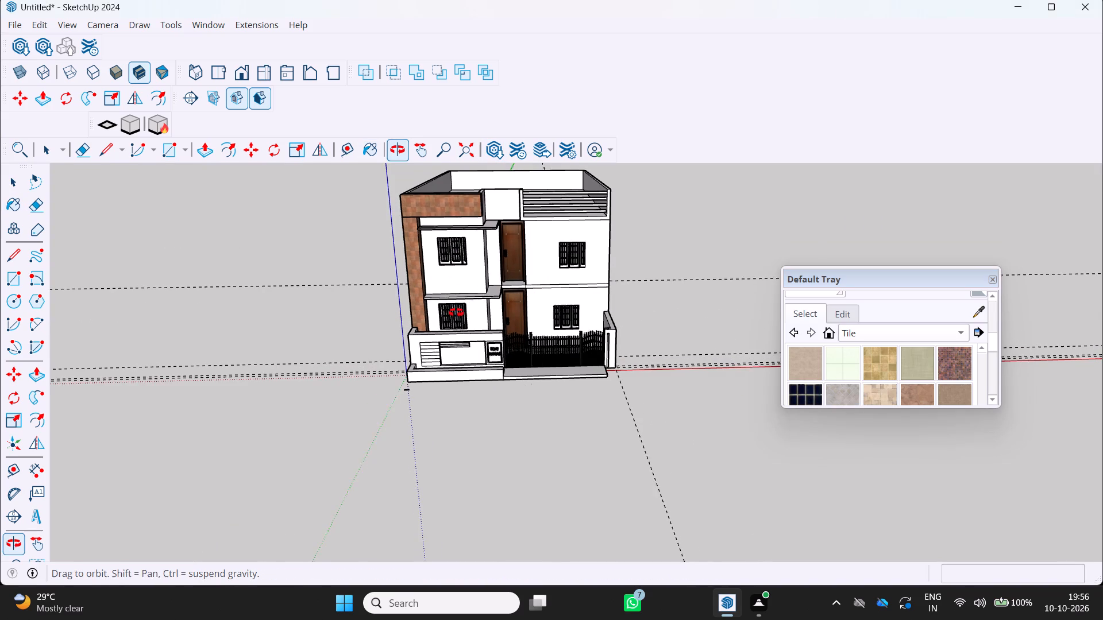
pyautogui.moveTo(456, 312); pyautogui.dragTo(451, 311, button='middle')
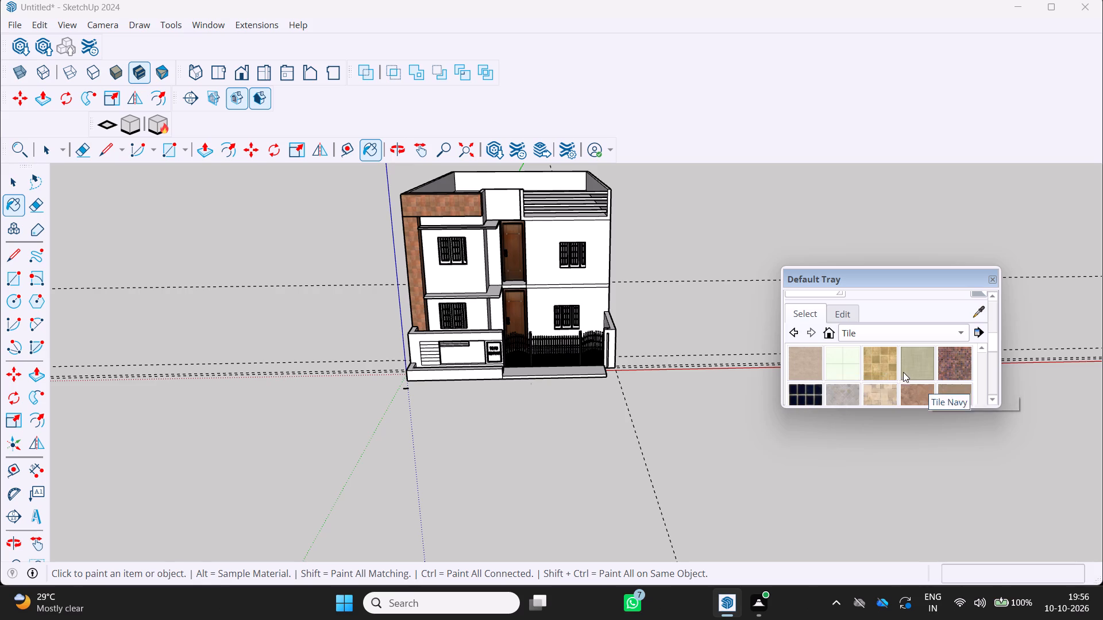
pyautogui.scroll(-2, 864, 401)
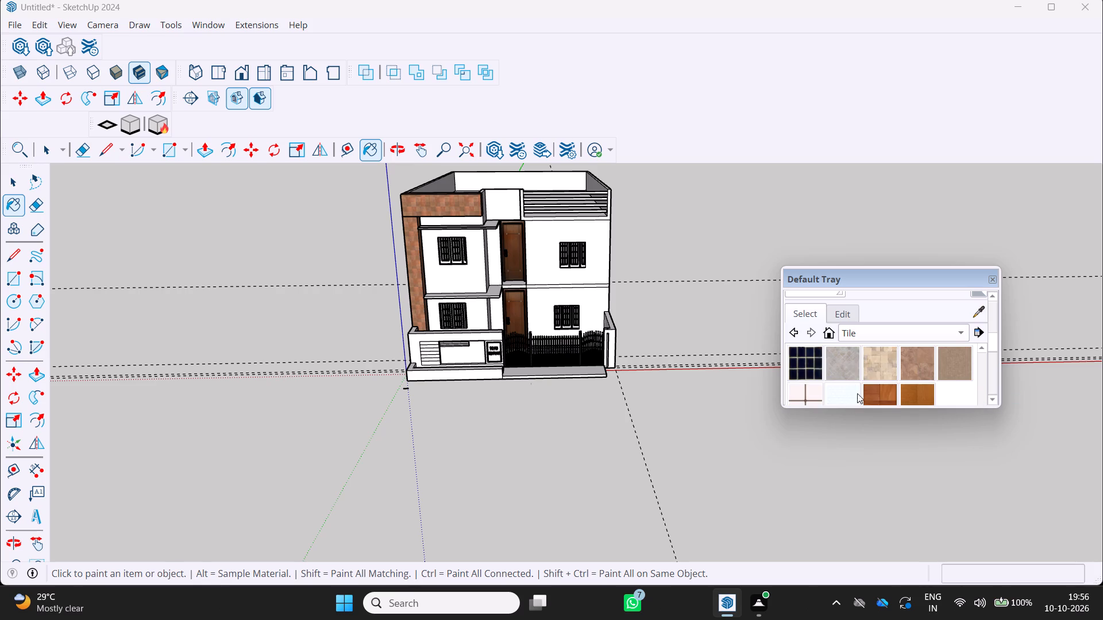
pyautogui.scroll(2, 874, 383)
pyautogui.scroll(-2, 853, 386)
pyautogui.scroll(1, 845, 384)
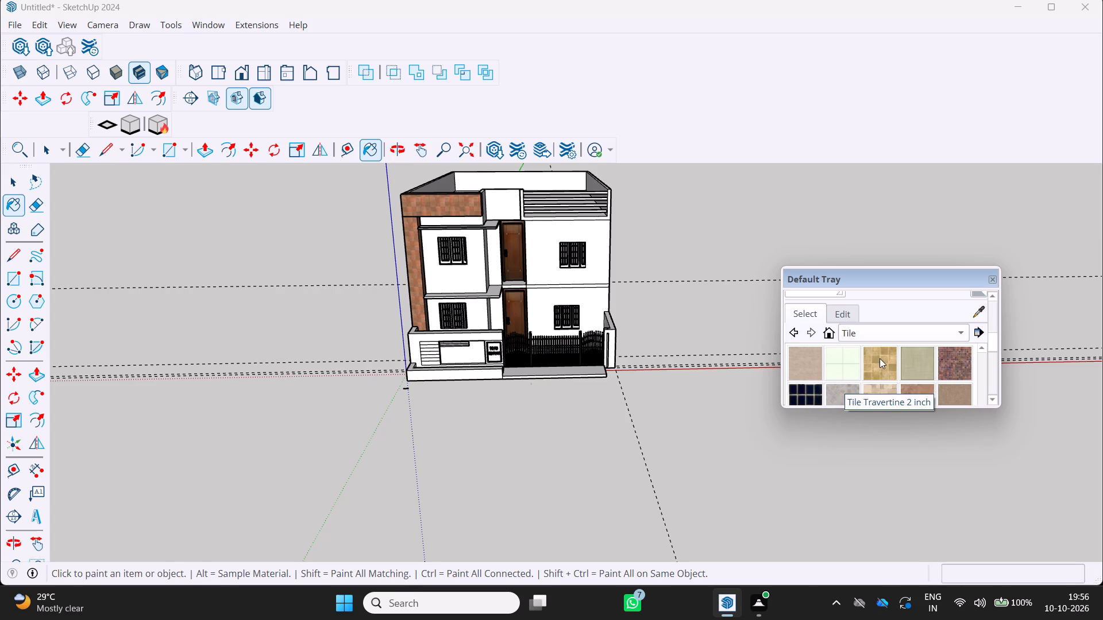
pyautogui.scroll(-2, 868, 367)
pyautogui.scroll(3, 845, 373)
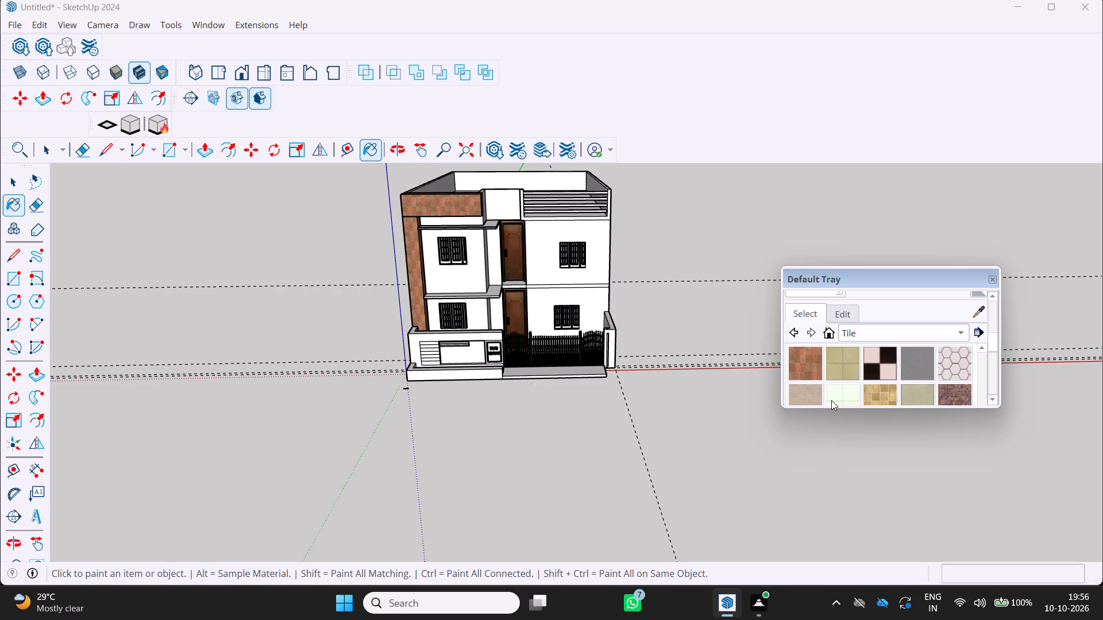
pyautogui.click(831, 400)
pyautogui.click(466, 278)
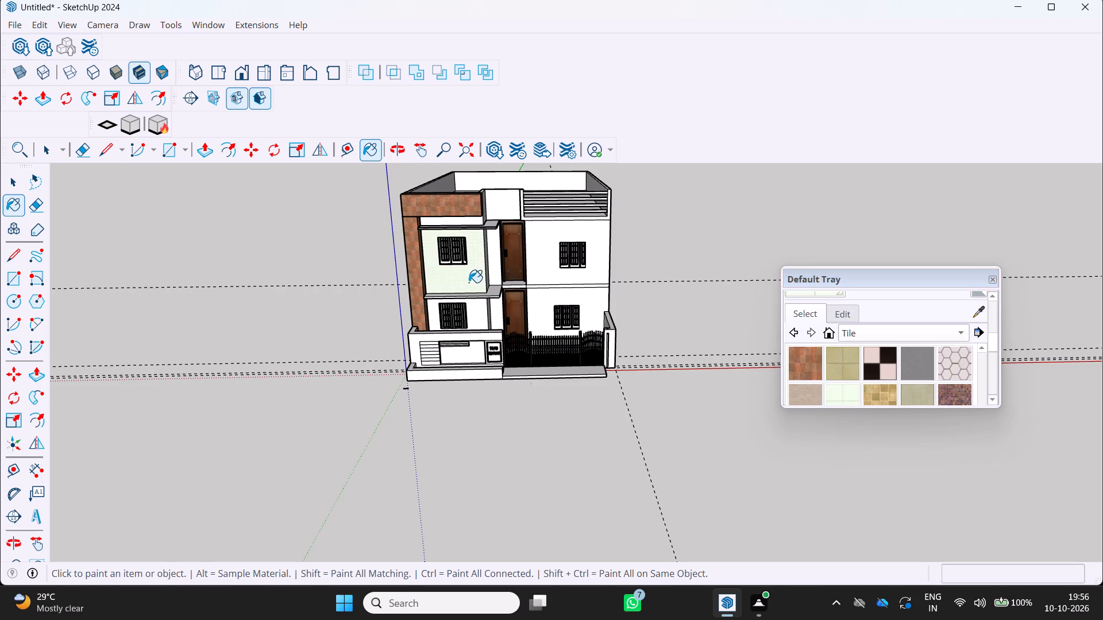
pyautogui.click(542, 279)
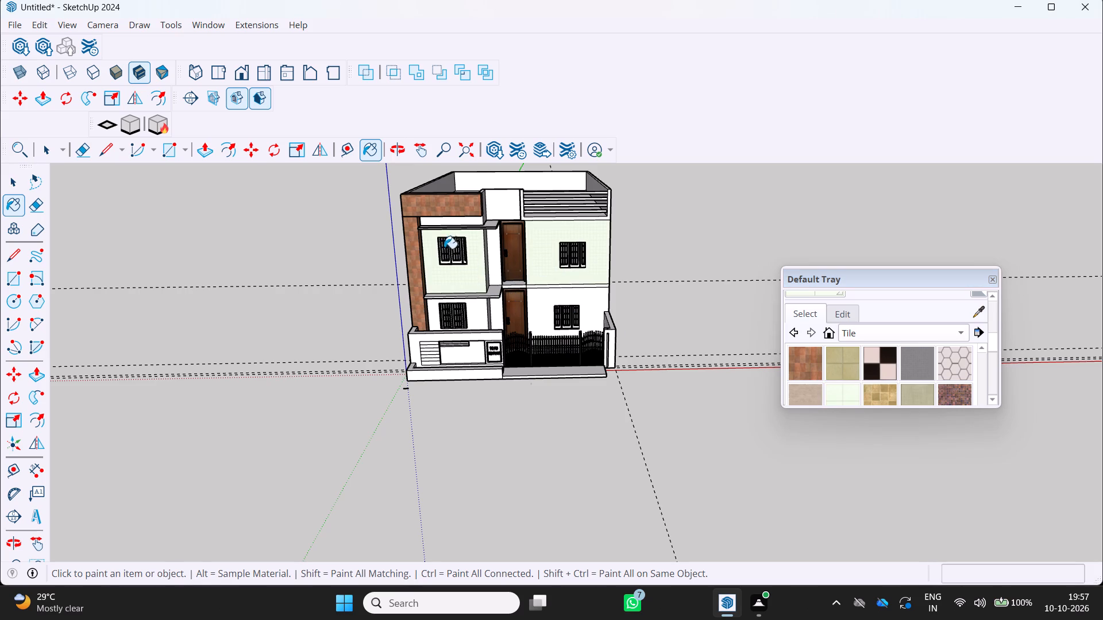
# Paint both first-floor front walls around the windows with the light orange speckled material from the Wood materials.
pyautogui.scroll(4, 462, 250)
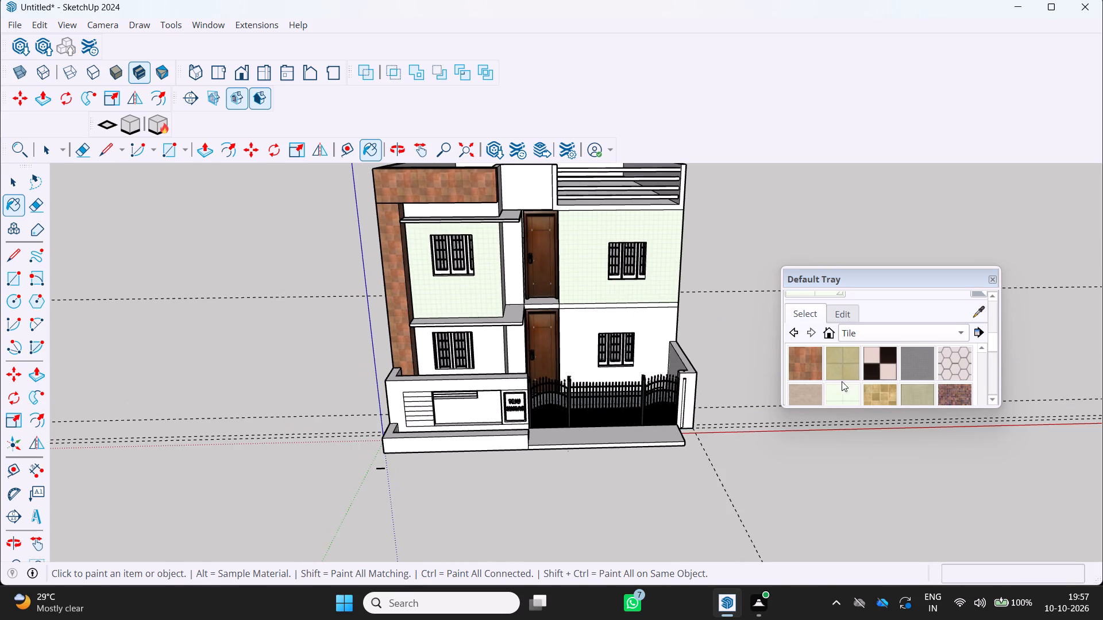
pyautogui.scroll(-2, 837, 386)
pyautogui.click(958, 328)
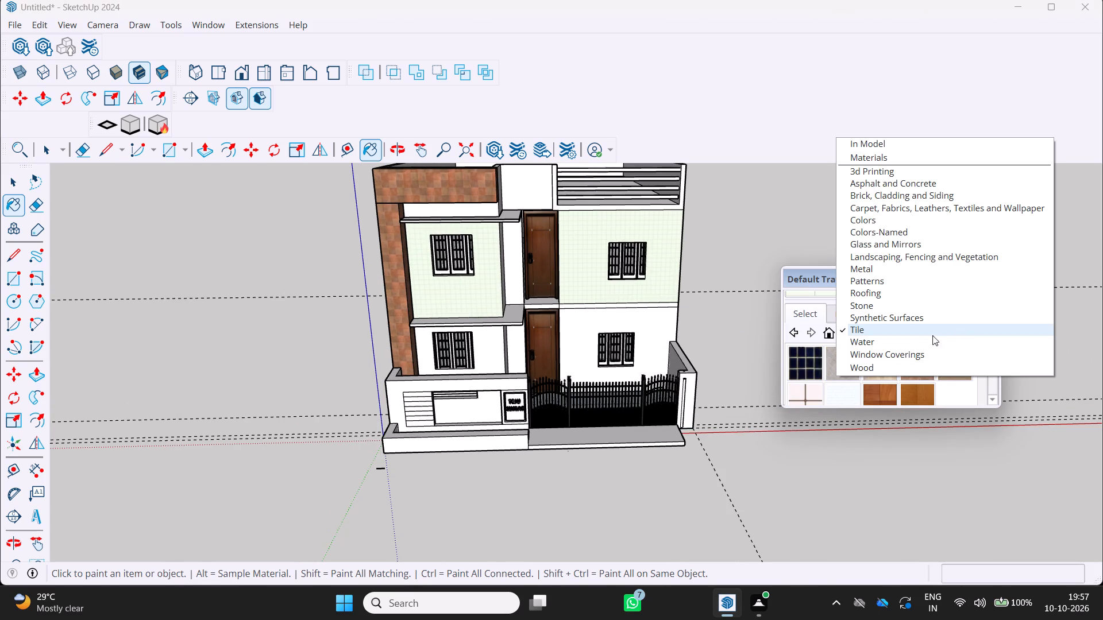
pyautogui.click(869, 342)
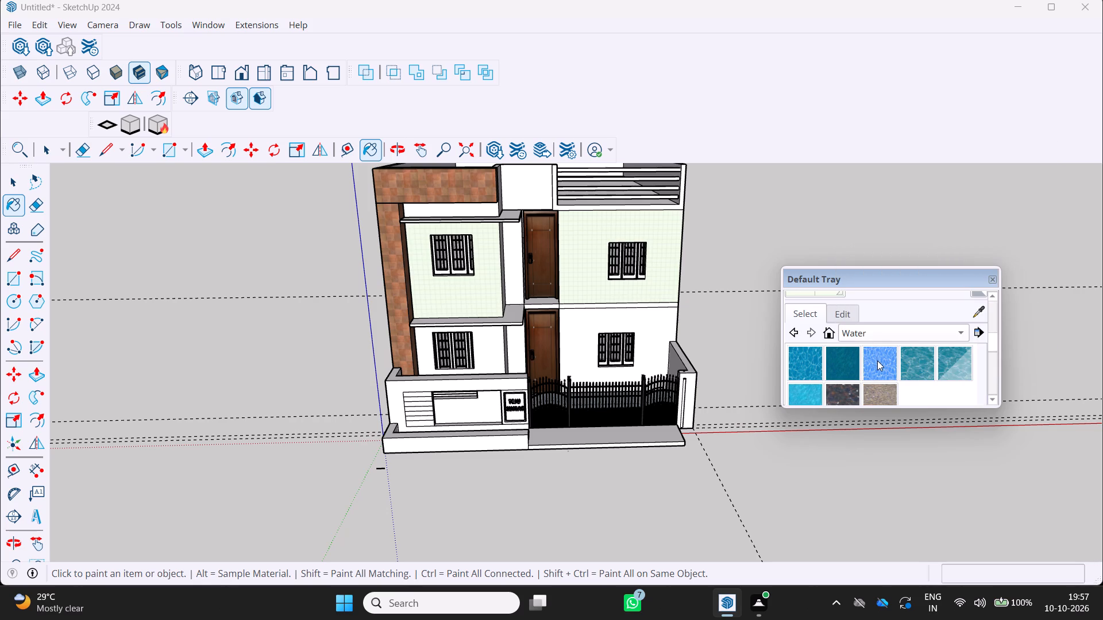
pyautogui.click(884, 336)
pyautogui.click(884, 352)
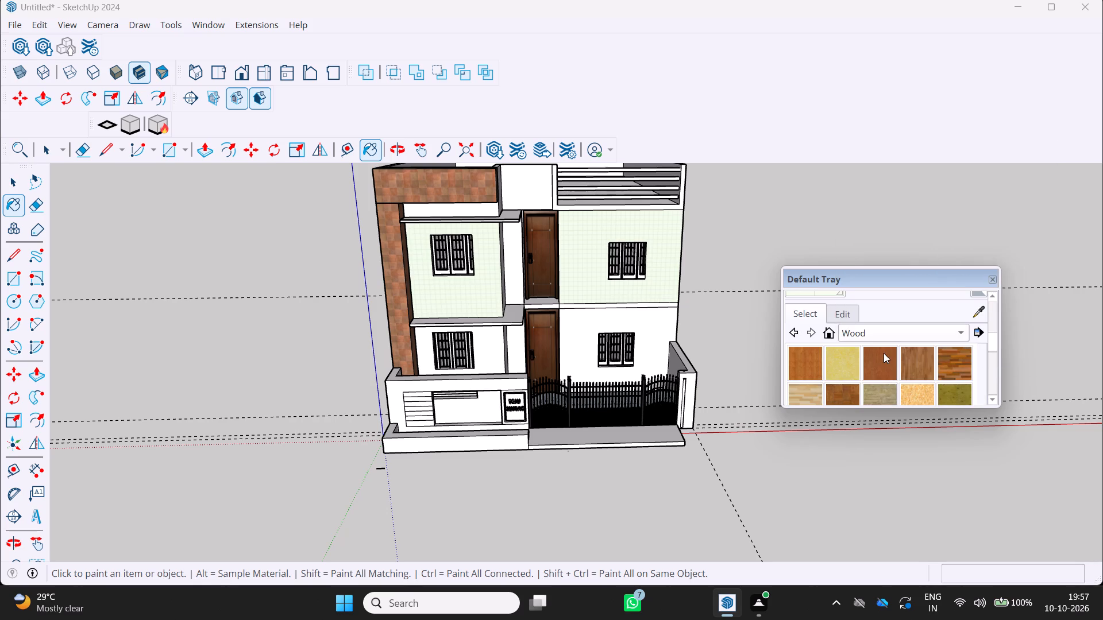
pyautogui.scroll(-8, 875, 374)
pyautogui.click(905, 387)
pyautogui.click(475, 294)
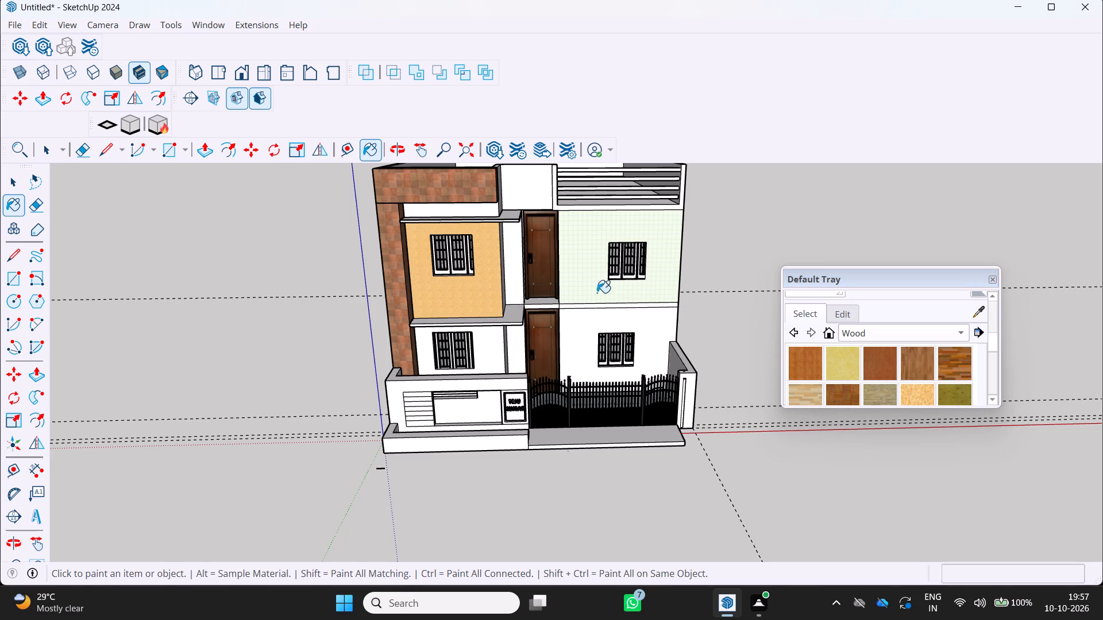
pyautogui.click(620, 284)
# Apply the same light orange wood to the upper canopy slab's top, the panel above the upper door, and the strip below the tiled band.
pyautogui.click(441, 218)
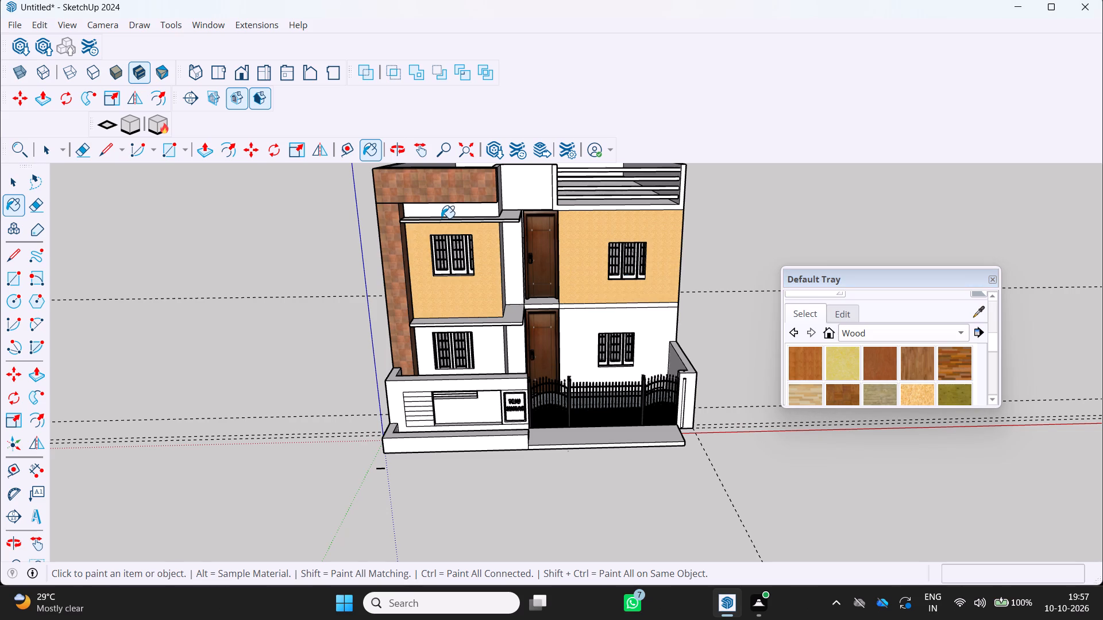
pyautogui.click(536, 195)
pyautogui.scroll(4, 466, 220)
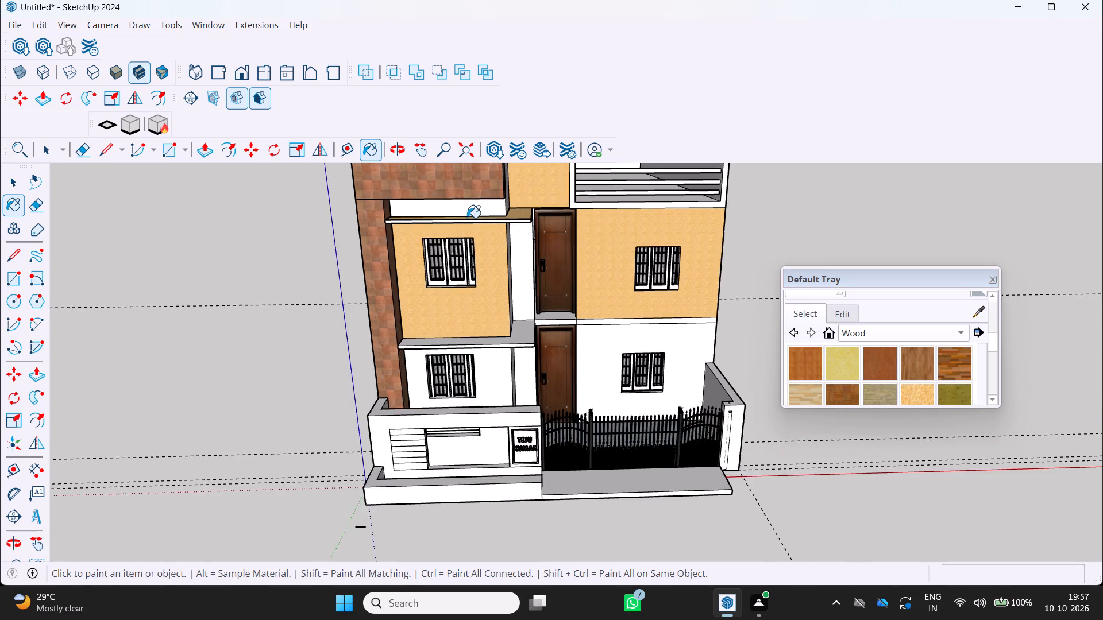
pyautogui.scroll(2, 467, 218)
pyautogui.click(467, 210)
# Paint the ground-floor front walls on both sides of the door with the same light orange wood material.
pyautogui.scroll(-5, 484, 243)
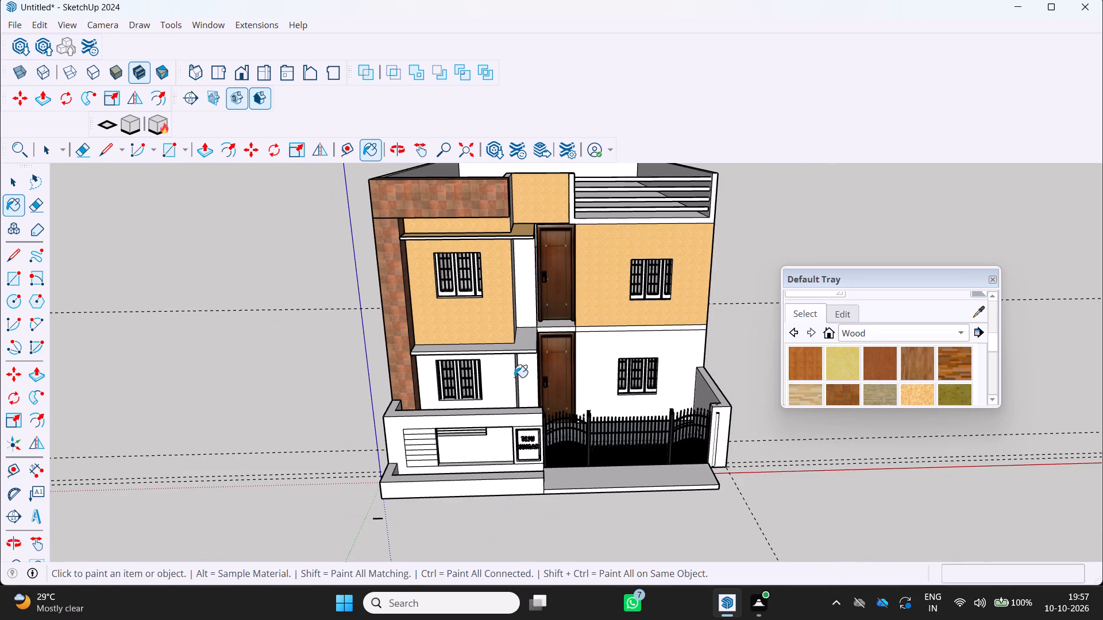
pyautogui.click(499, 376)
pyautogui.scroll(3, 529, 381)
pyautogui.click(527, 375)
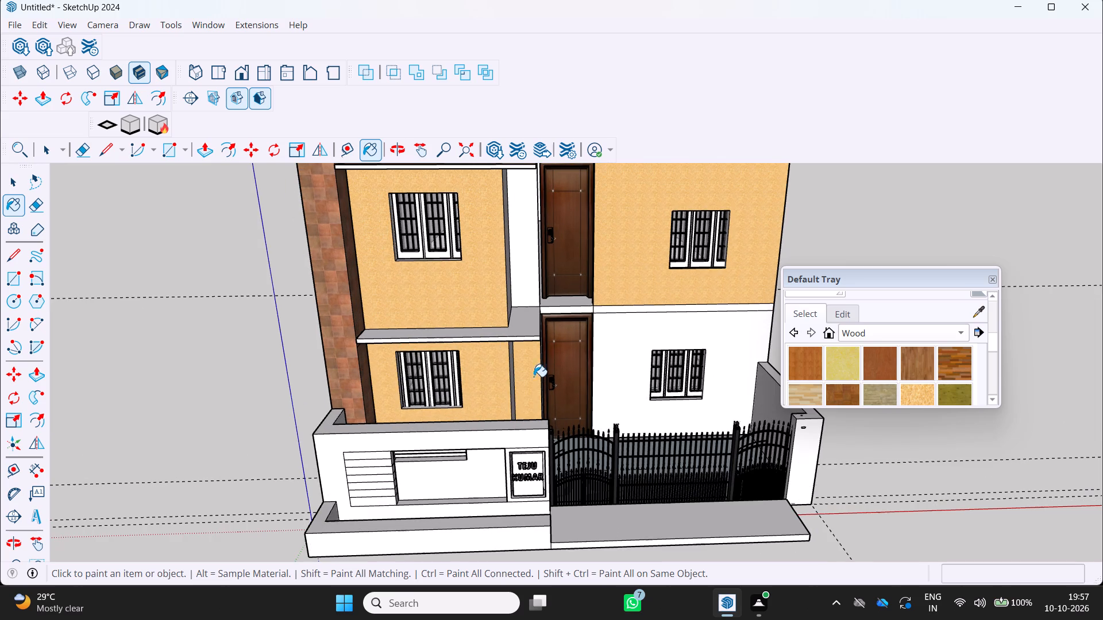
pyautogui.click(634, 338)
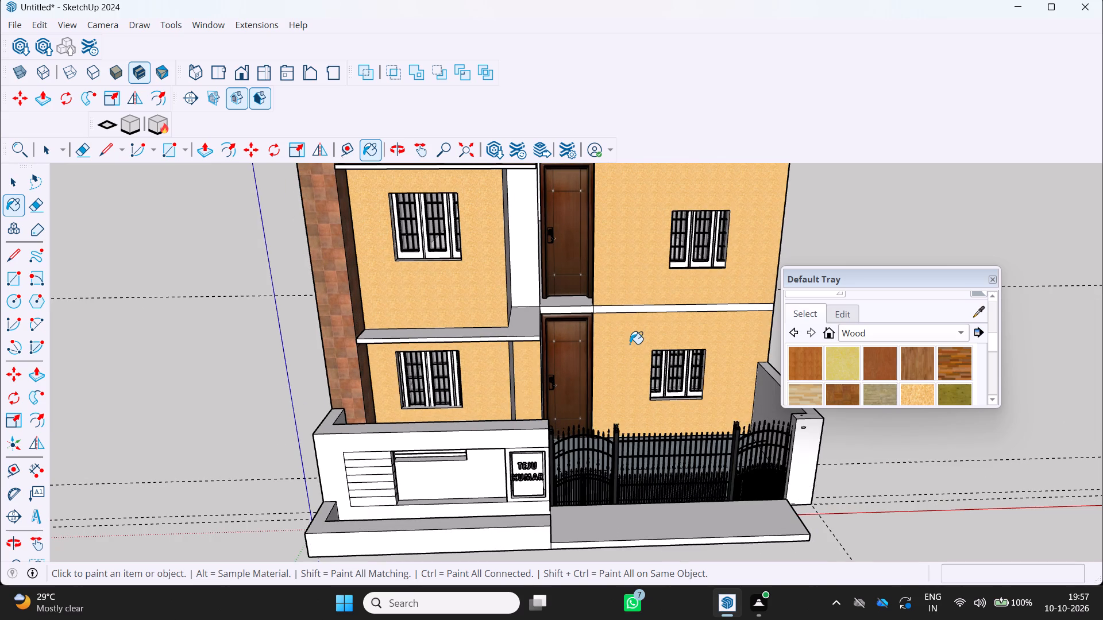
# Paint the ground-floor and first-floor front walls beside the brown tiled column with the light grey marble from the Stone materials.
pyautogui.scroll(-2, 524, 433)
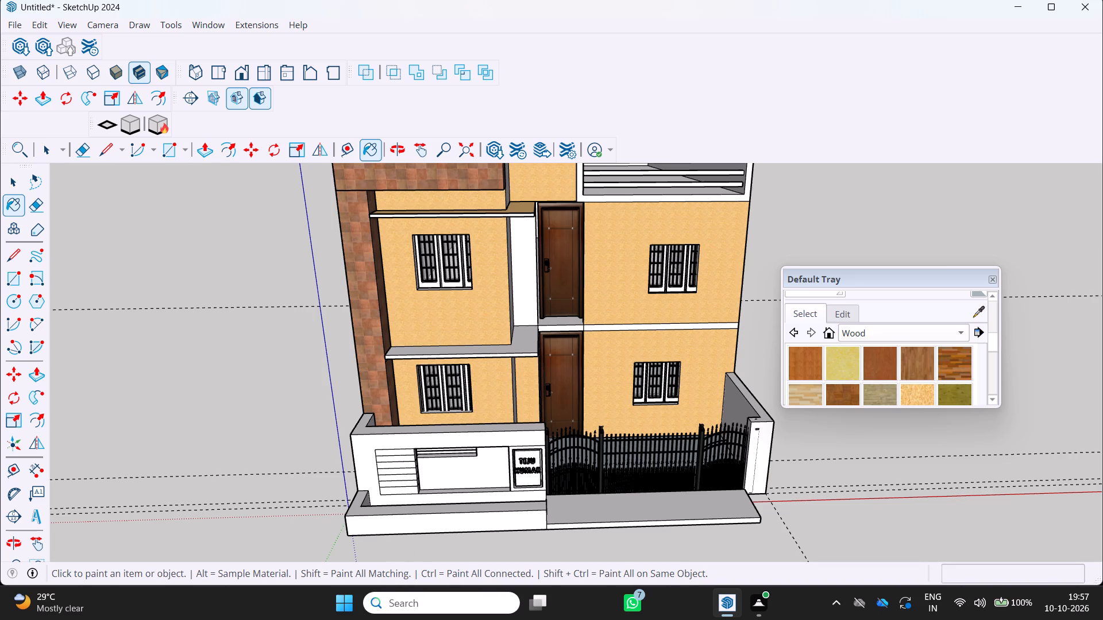
pyautogui.click(951, 332)
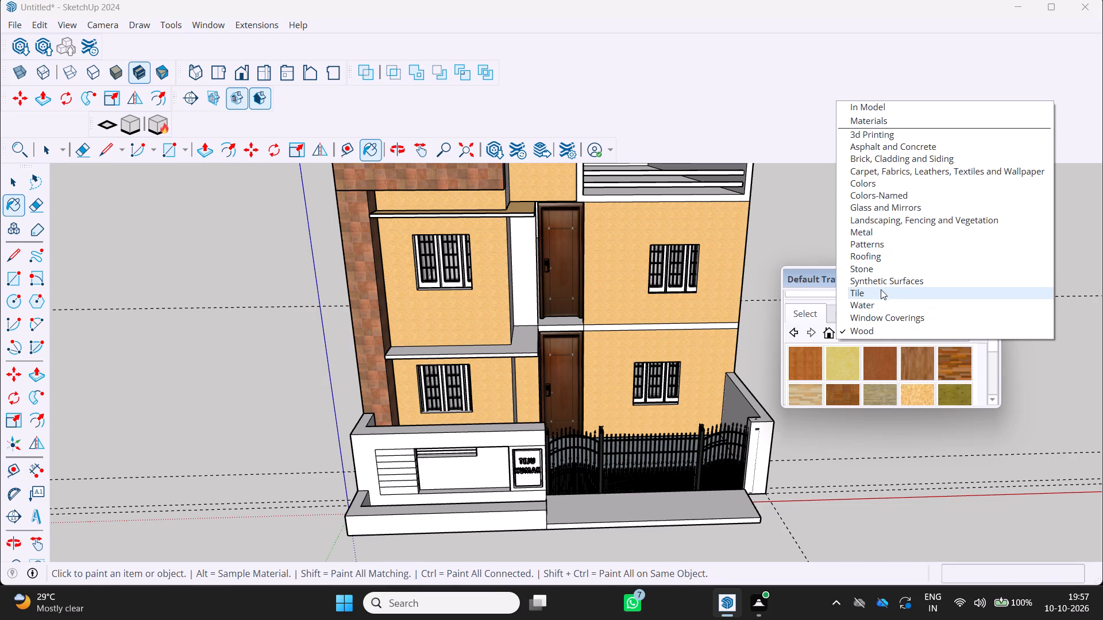
pyautogui.click(871, 263)
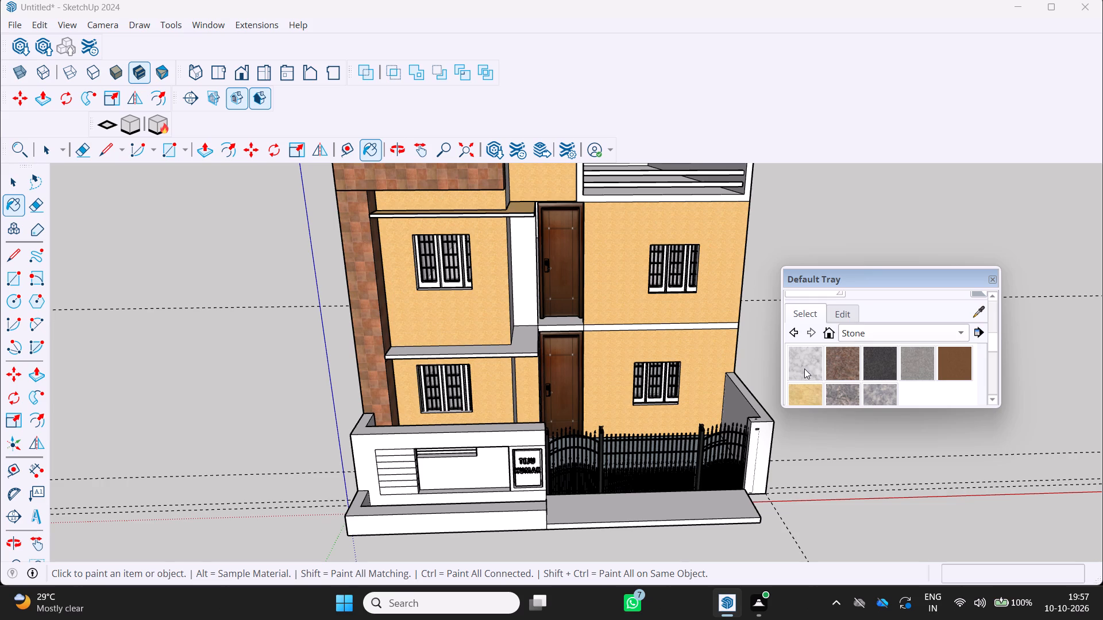
pyautogui.click(802, 367)
pyautogui.moveTo(331, 494); pyautogui.dragTo(365, 428, button='middle')
pyautogui.scroll(2, 416, 369)
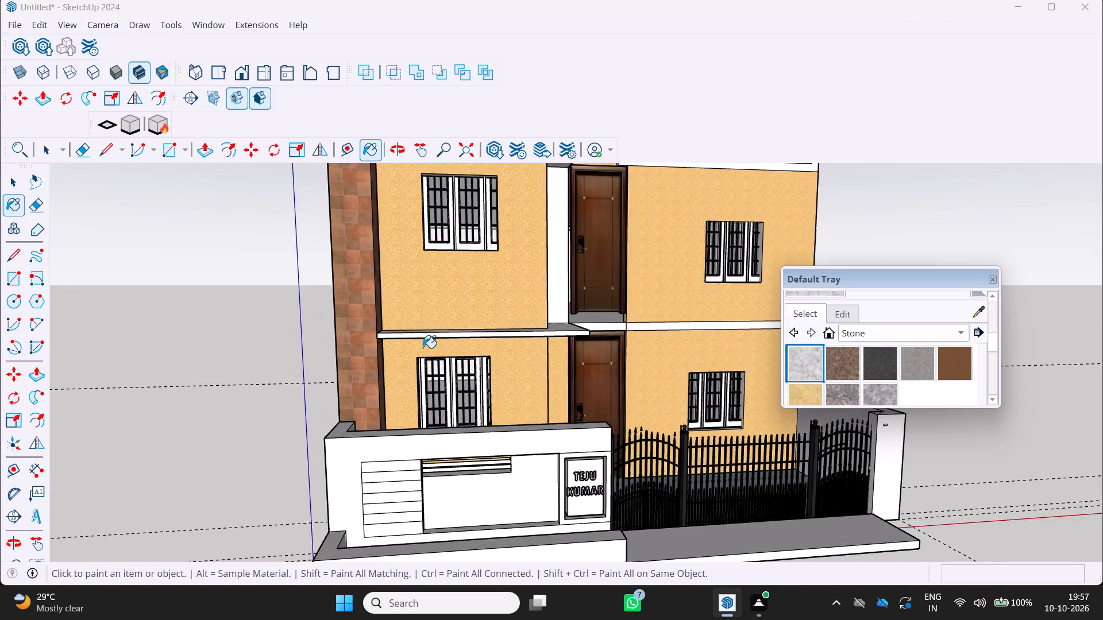
pyautogui.scroll(3, 423, 348)
pyautogui.click(426, 339)
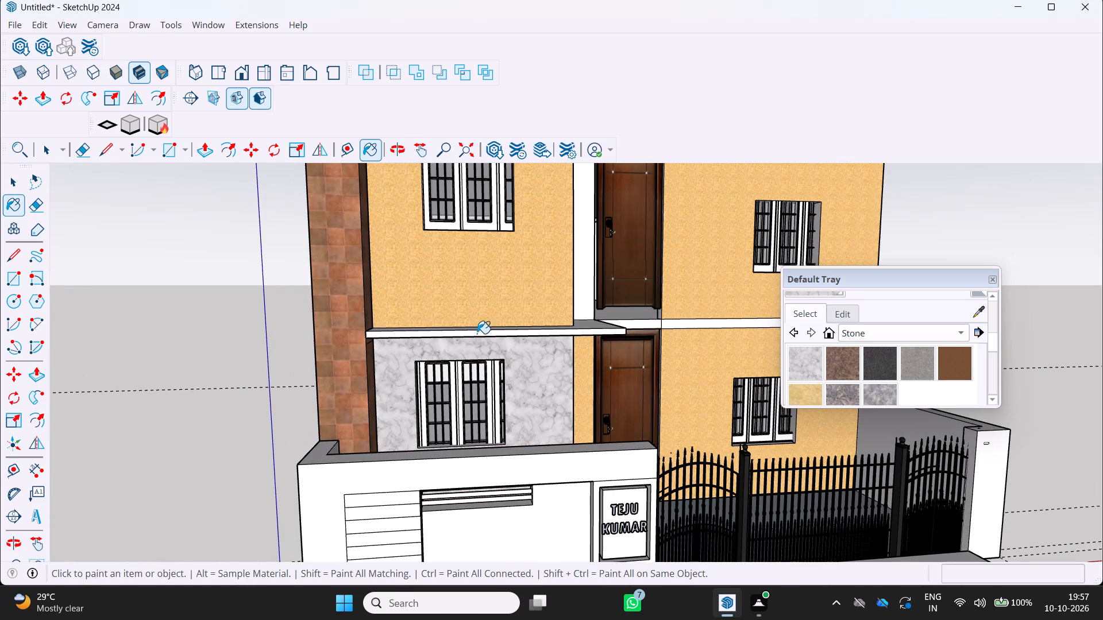
pyautogui.click(456, 305)
# Paint the first-floor and ground-floor front walls on the gate side of the doors with the same light grey marble.
pyautogui.scroll(-6, 456, 305)
pyautogui.moveTo(456, 305); pyautogui.dragTo(408, 317, button='middle')
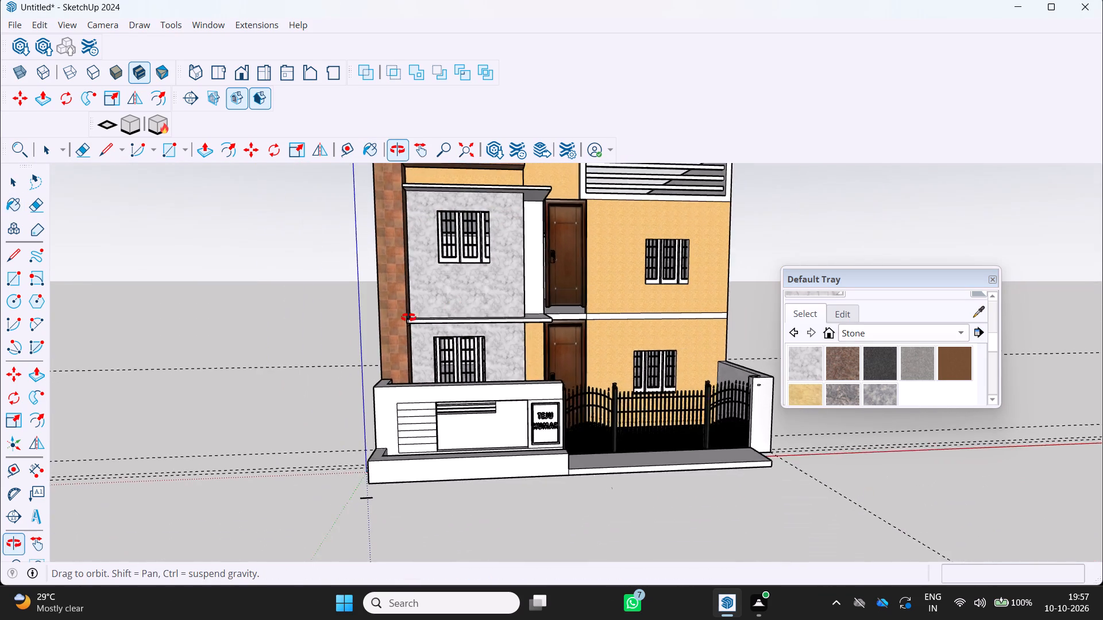
pyautogui.moveTo(408, 317); pyautogui.dragTo(377, 323, button='middle')
pyautogui.click(721, 291)
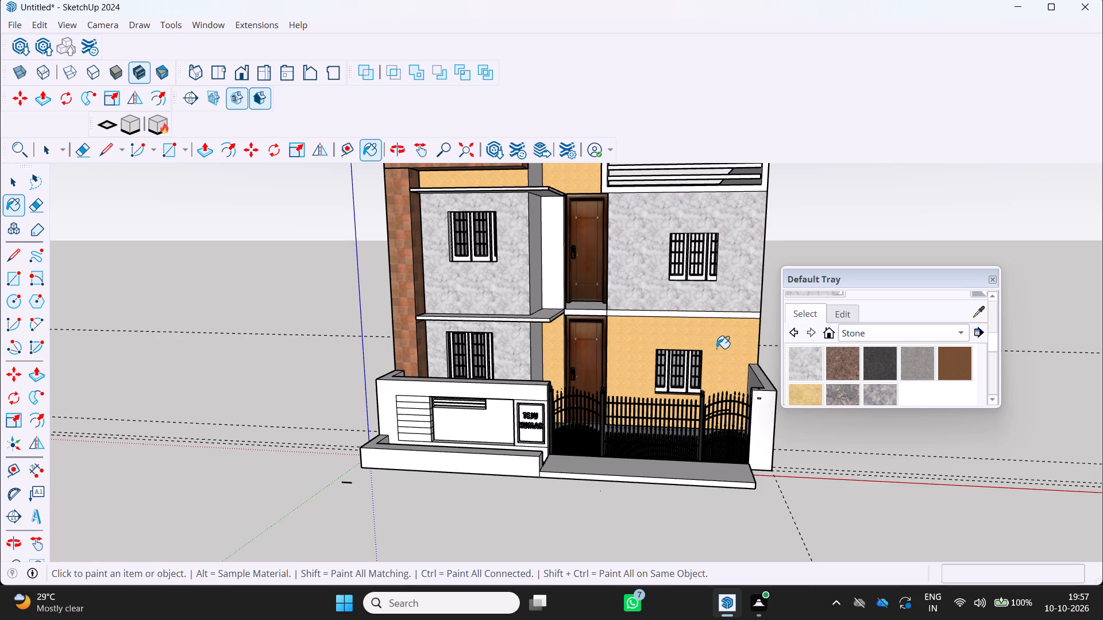
pyautogui.click(717, 348)
# Examine the ground-floor entrance recess and the adjoining marble walls from several angles.
pyautogui.scroll(3, 543, 356)
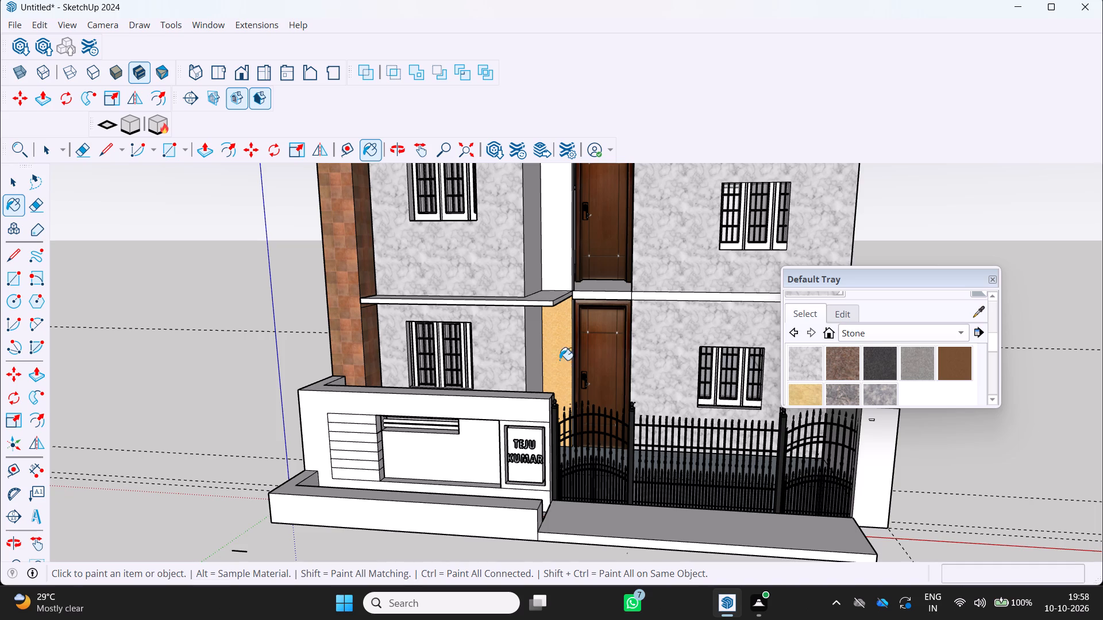
pyautogui.moveTo(604, 396); pyautogui.dragTo(542, 389, button='middle')
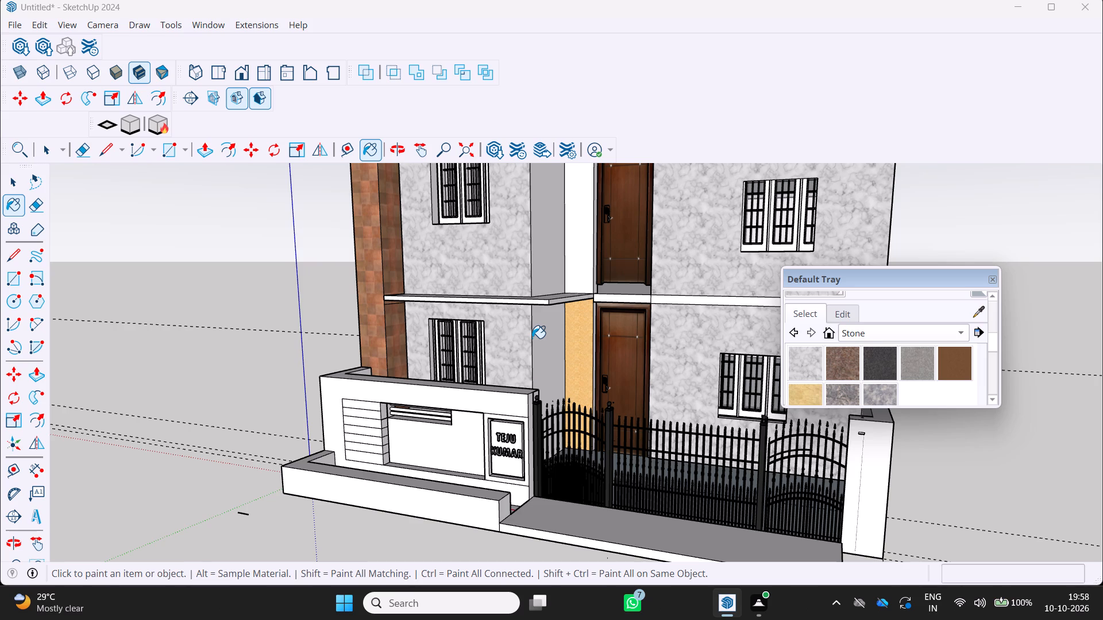
pyautogui.scroll(-1, 533, 338)
pyautogui.moveTo(534, 339); pyautogui.dragTo(517, 346, button='middle')
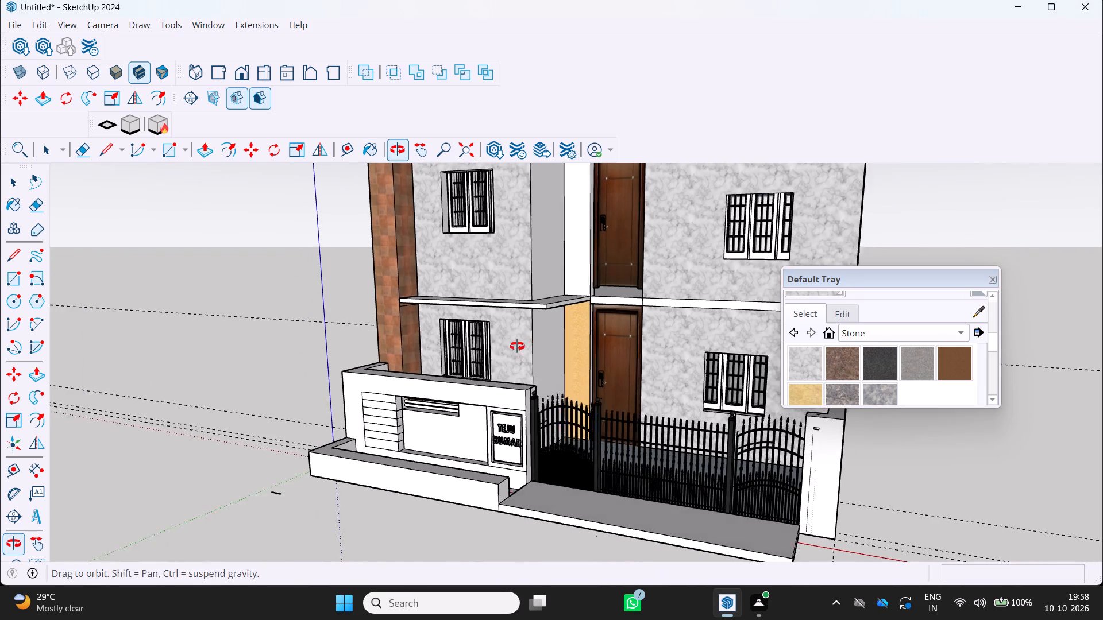
pyautogui.moveTo(517, 346); pyautogui.dragTo(487, 350, button='middle')
pyautogui.scroll(2, 572, 331)
pyautogui.moveTo(604, 267); pyautogui.dragTo(732, 347, button='middle')
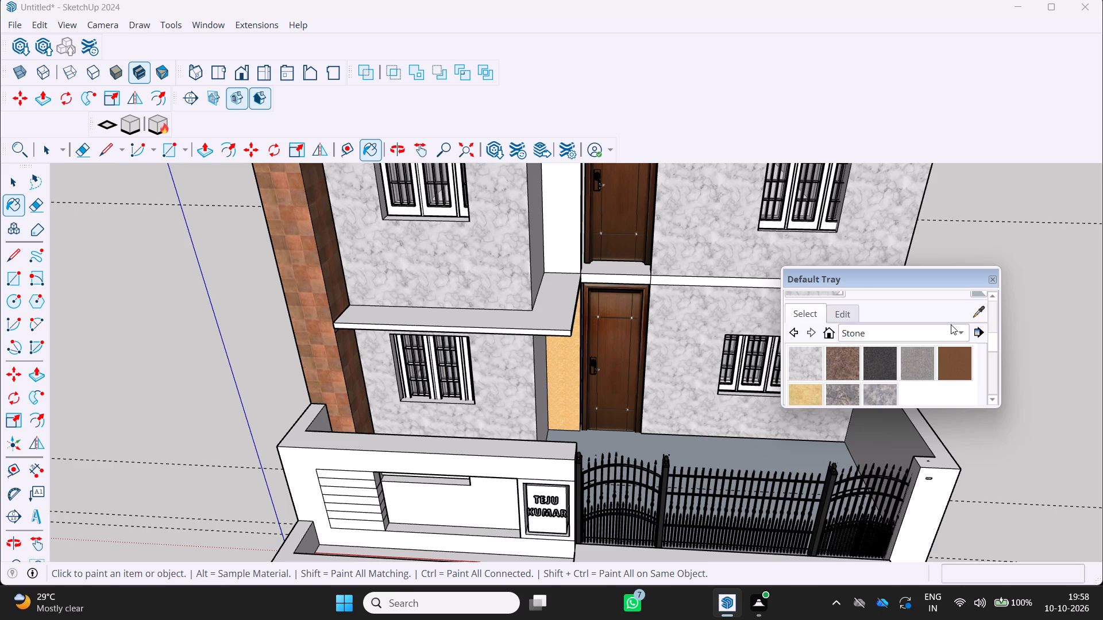
pyautogui.scroll(-1, 950, 324)
pyautogui.moveTo(950, 324); pyautogui.dragTo(840, 308, button='middle')
pyautogui.scroll(1, 872, 294)
pyautogui.scroll(-3, 734, 203)
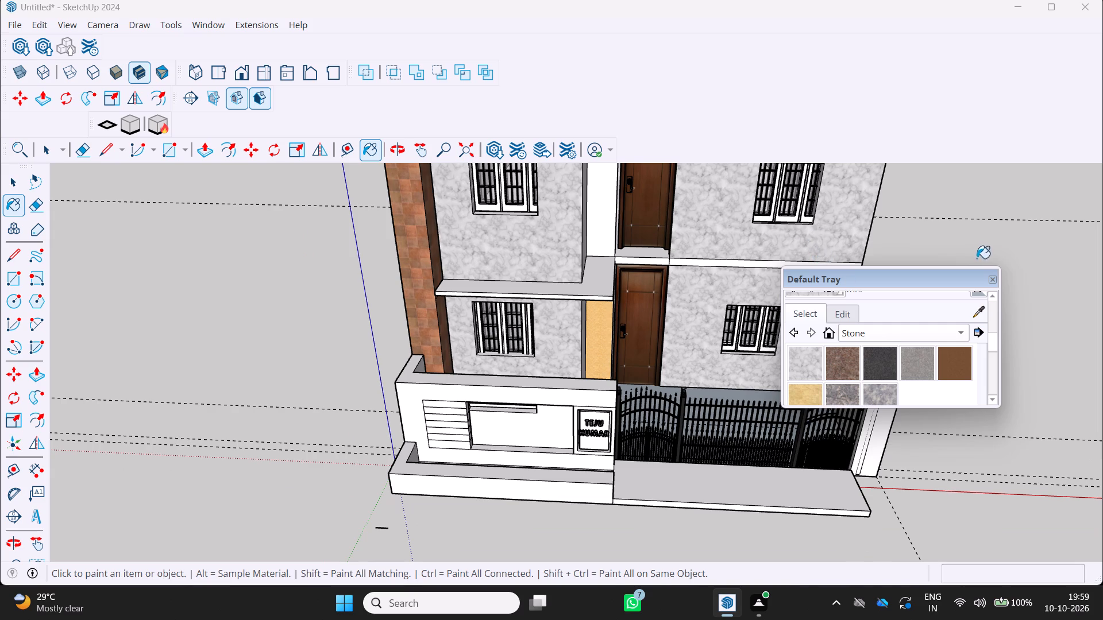
# Dismiss the materials tray and inspect the lower facade and gate area without obstruction.
pyautogui.click(993, 282)
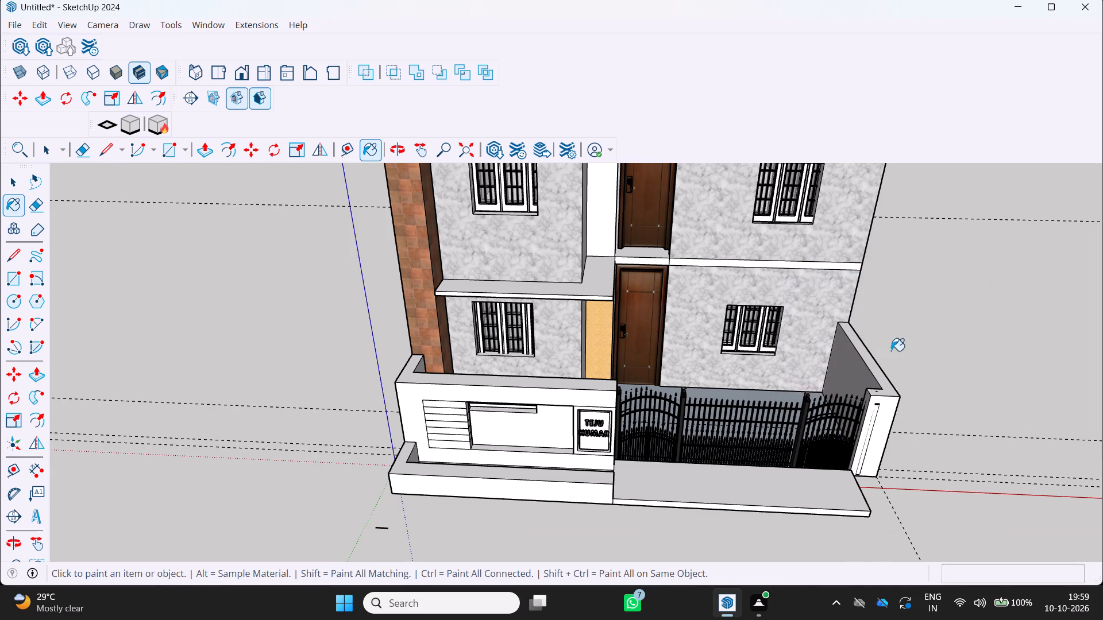
pyautogui.scroll(-1, 886, 350)
pyautogui.moveTo(883, 350); pyautogui.dragTo(865, 320, button='middle')
pyautogui.middleClick(864, 319)
pyautogui.scroll(-2, 863, 318)
pyautogui.scroll(2, 920, 340)
pyautogui.click(994, 280)
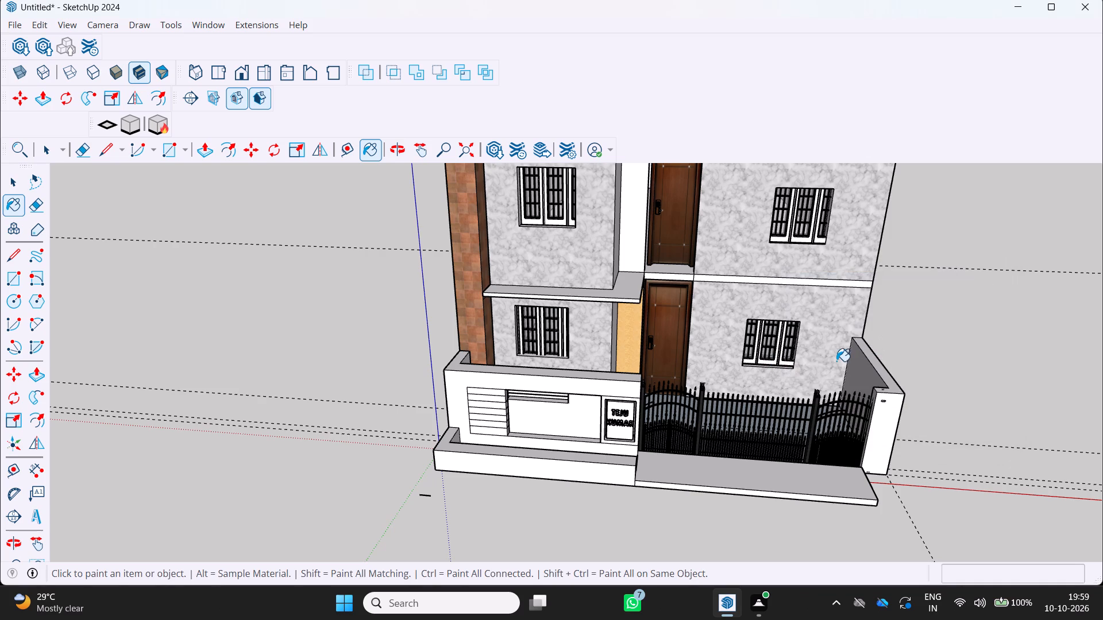
pyautogui.moveTo(836, 361); pyautogui.dragTo(878, 305, button='middle')
pyautogui.middleClick(878, 305)
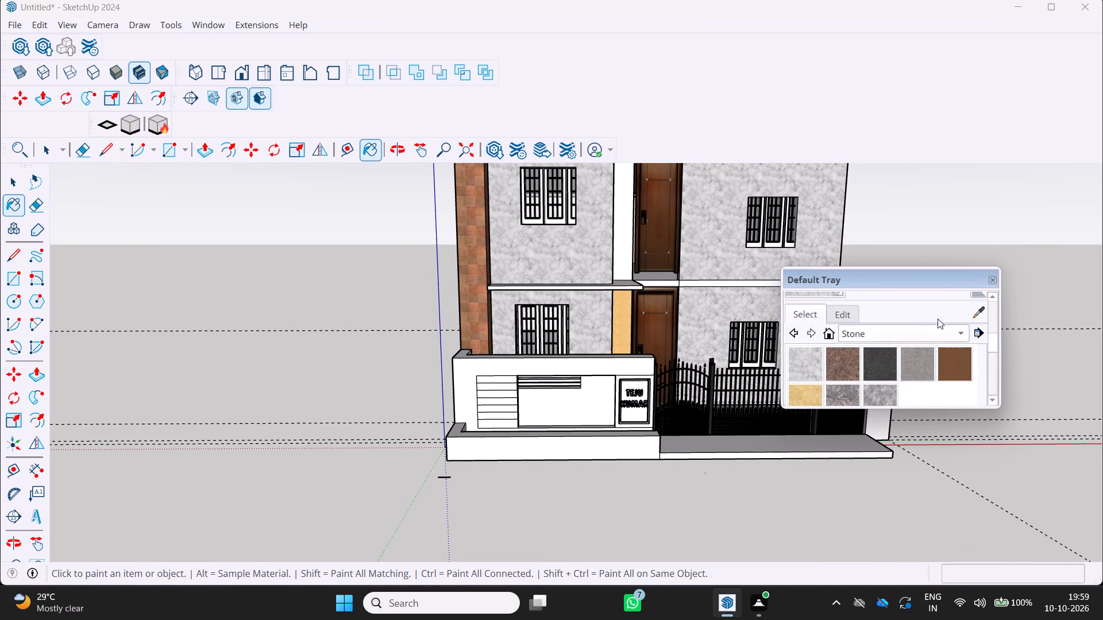
pyautogui.click(996, 280)
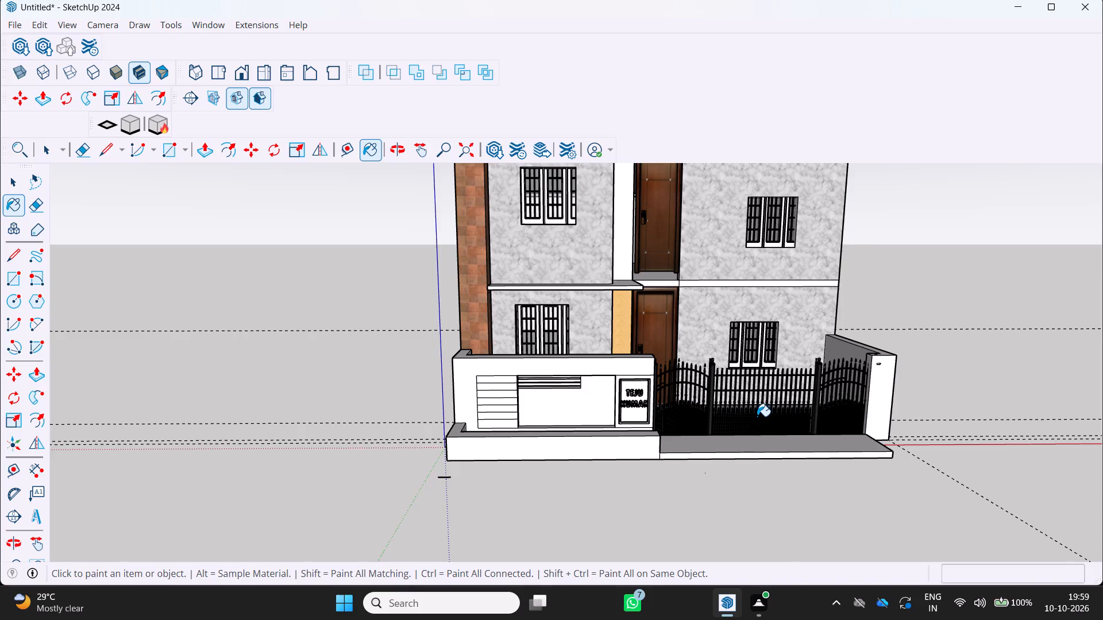
pyautogui.scroll(-2, 575, 451)
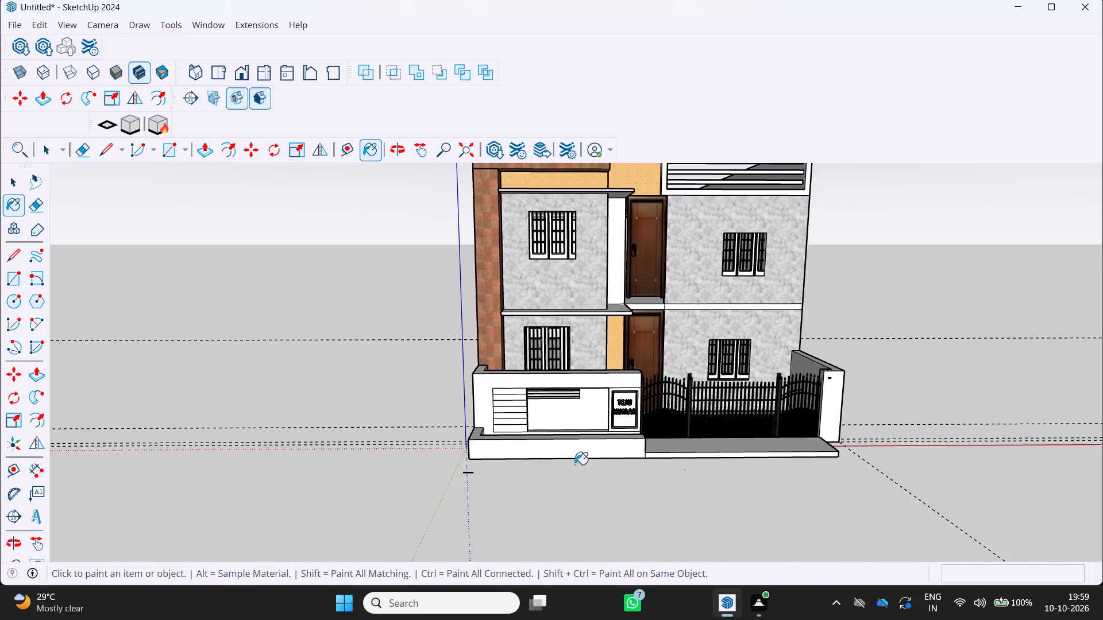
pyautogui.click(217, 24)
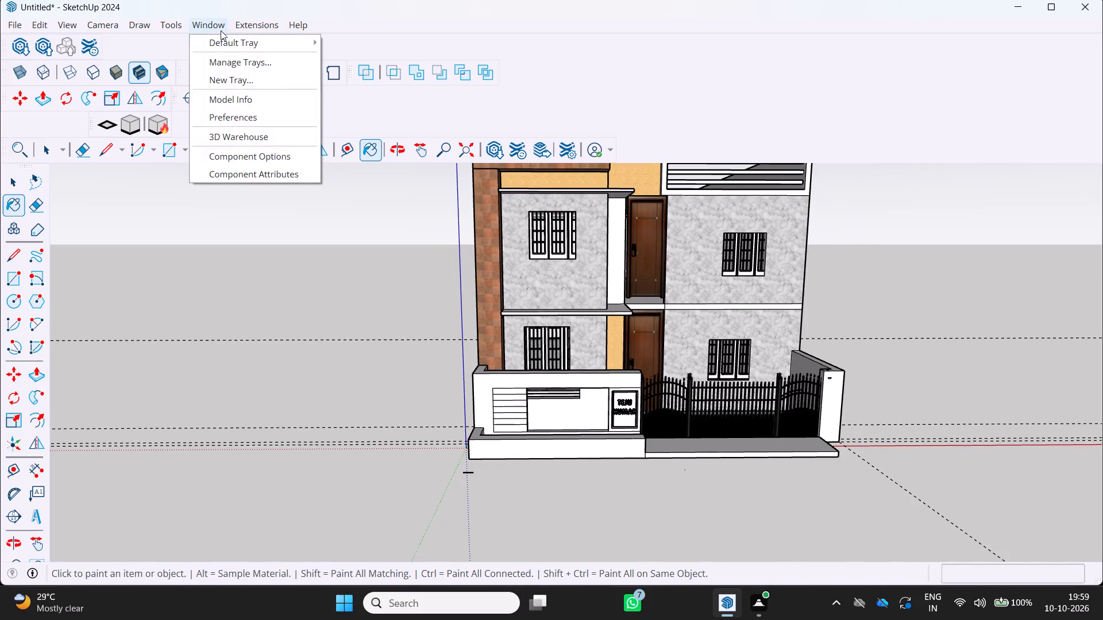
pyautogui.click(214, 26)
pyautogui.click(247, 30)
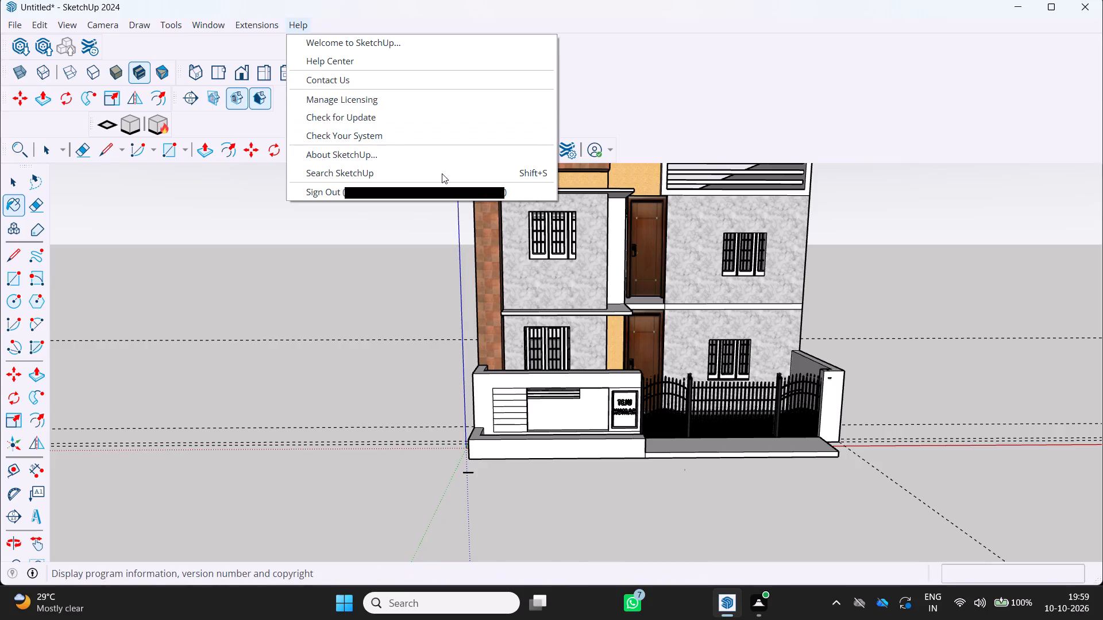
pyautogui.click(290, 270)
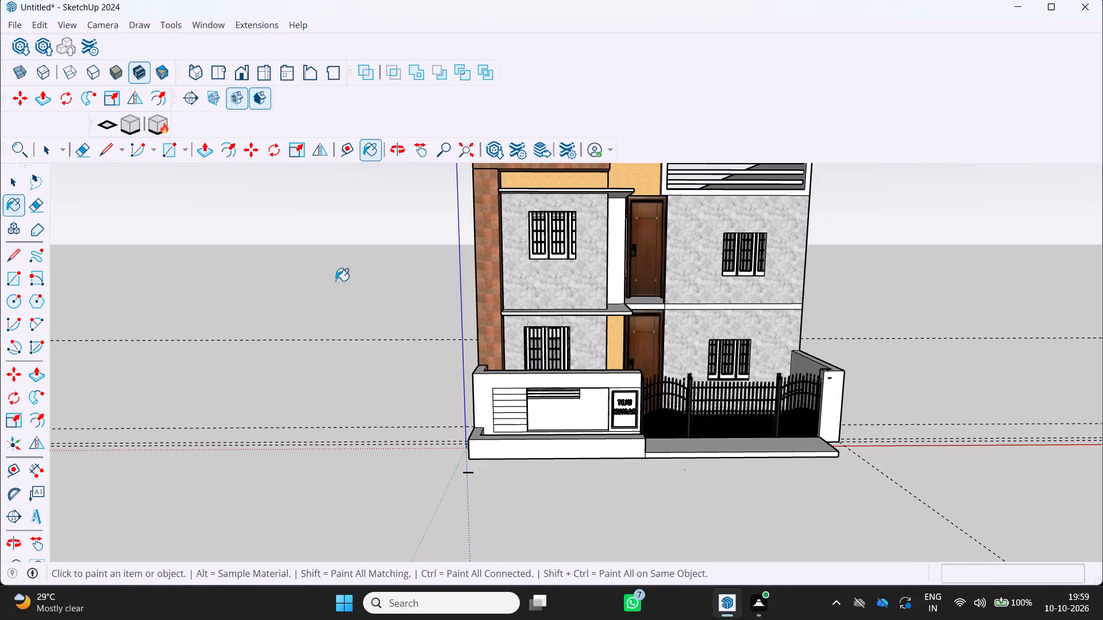
# Examine the front compound wall, its nameplate recess and the gate at close range, keeping the materials tray out of the way.
pyautogui.scroll(-4, 357, 288)
pyautogui.moveTo(350, 285); pyautogui.dragTo(342, 281, button='middle')
pyautogui.scroll(12, 479, 338)
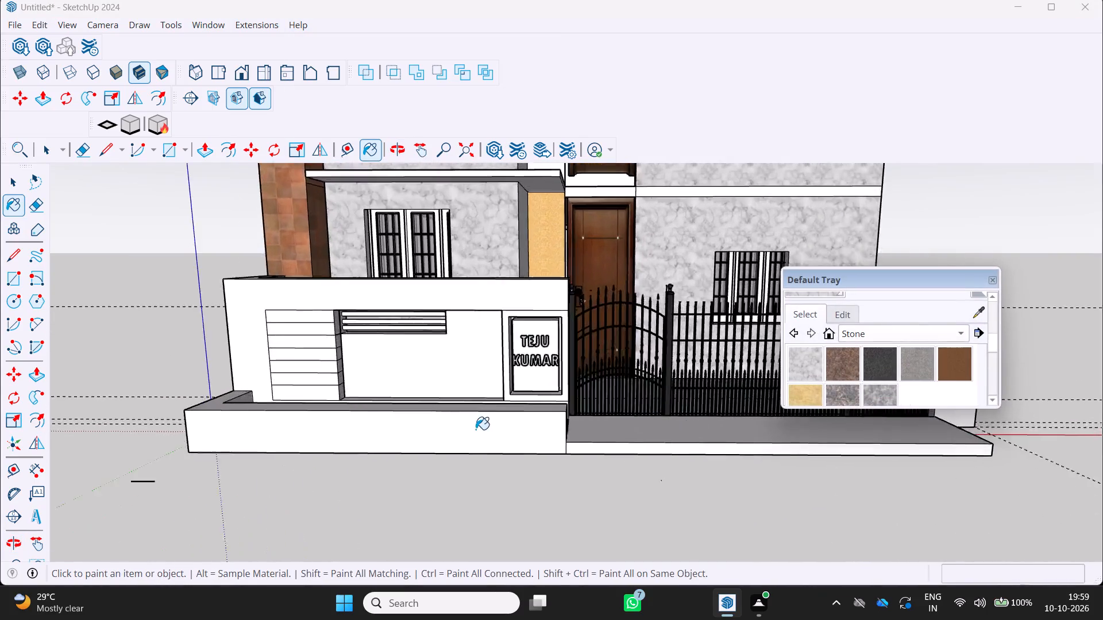
pyautogui.scroll(3, 476, 429)
pyautogui.moveTo(484, 424); pyautogui.dragTo(581, 445, button='middle')
pyautogui.scroll(3, 570, 398)
pyautogui.scroll(-3, 557, 359)
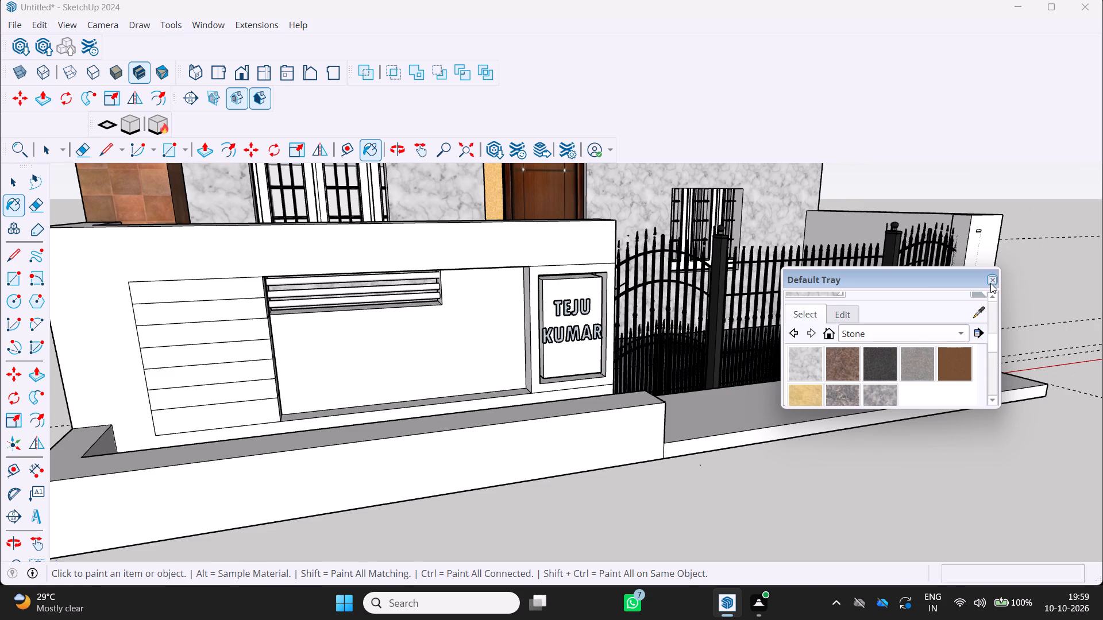
pyautogui.click(990, 283)
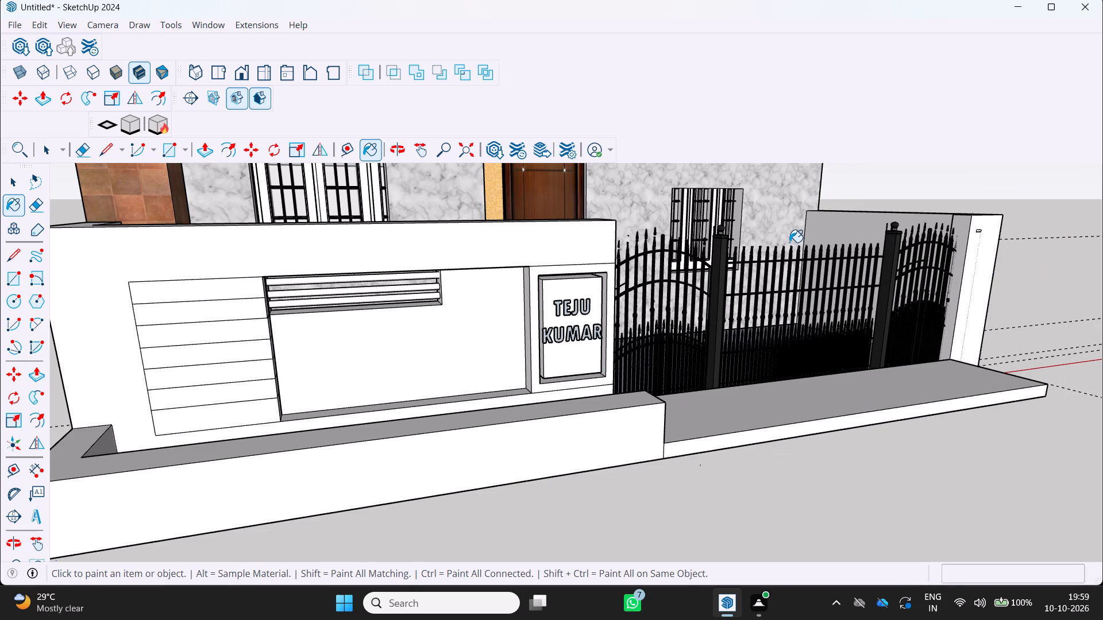
pyautogui.scroll(-2, 772, 307)
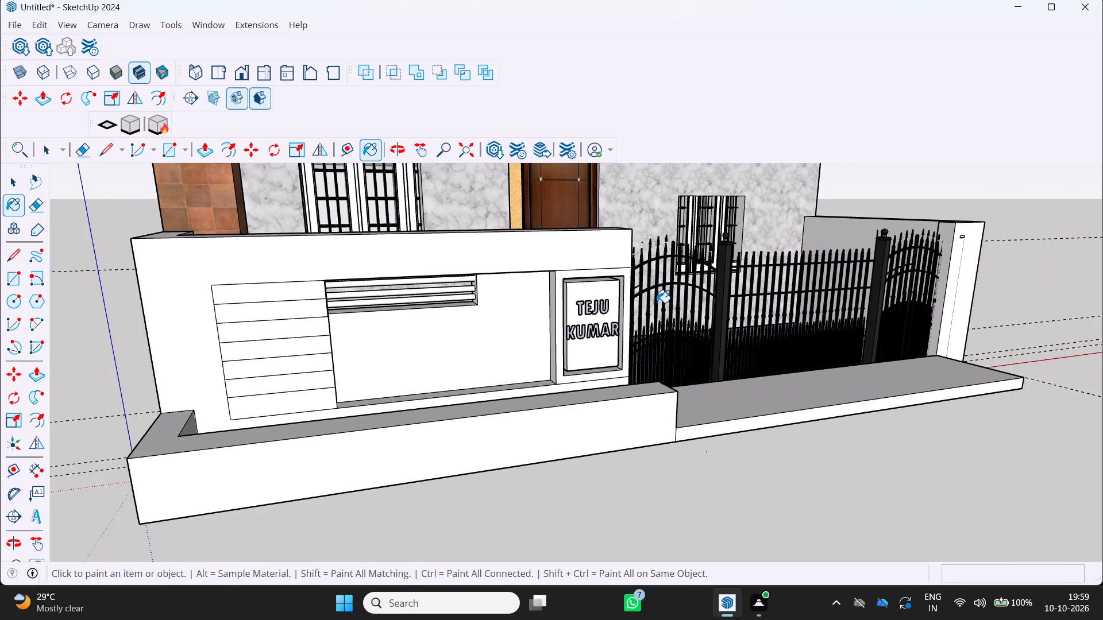
# Review the house's painted front facade and roof from several angles, dismissing the materials tray whenever it blocks the view.
pyautogui.scroll(-3, 657, 303)
pyautogui.moveTo(657, 308); pyautogui.dragTo(406, 365, button='middle')
pyautogui.scroll(-5, 411, 365)
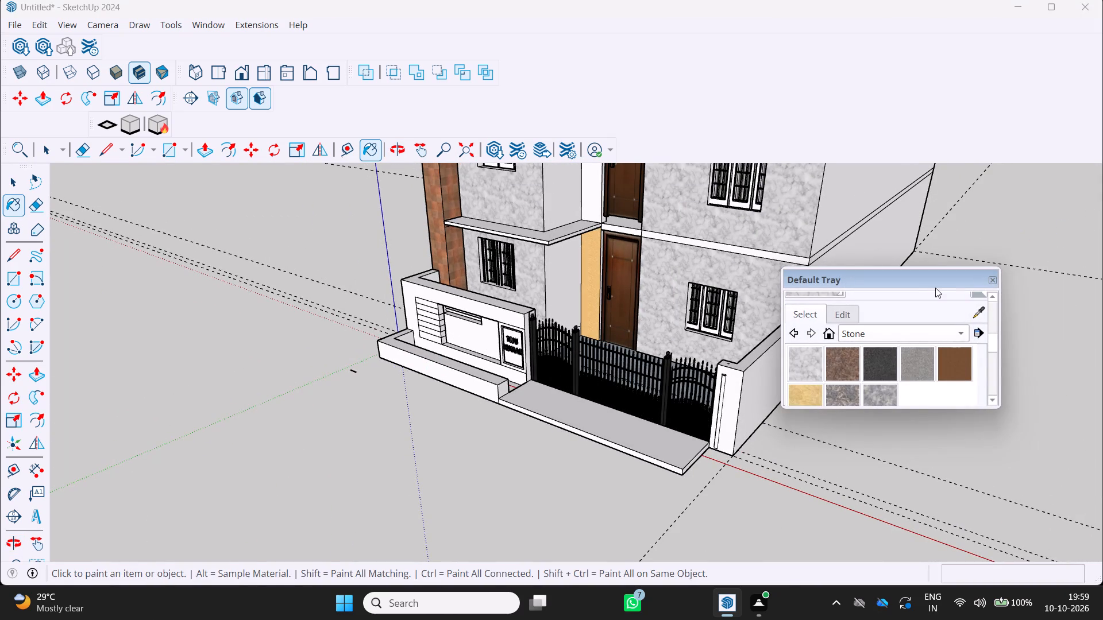
pyautogui.click(988, 283)
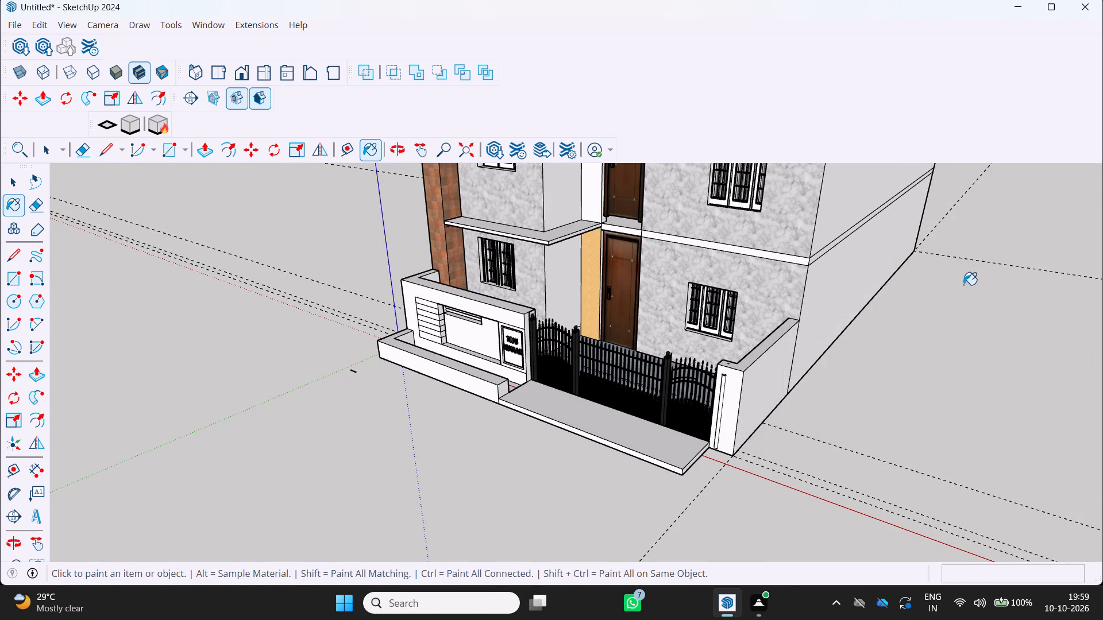
pyautogui.moveTo(961, 286); pyautogui.dragTo(1032, 331, button='middle')
pyautogui.scroll(-5, 1032, 331)
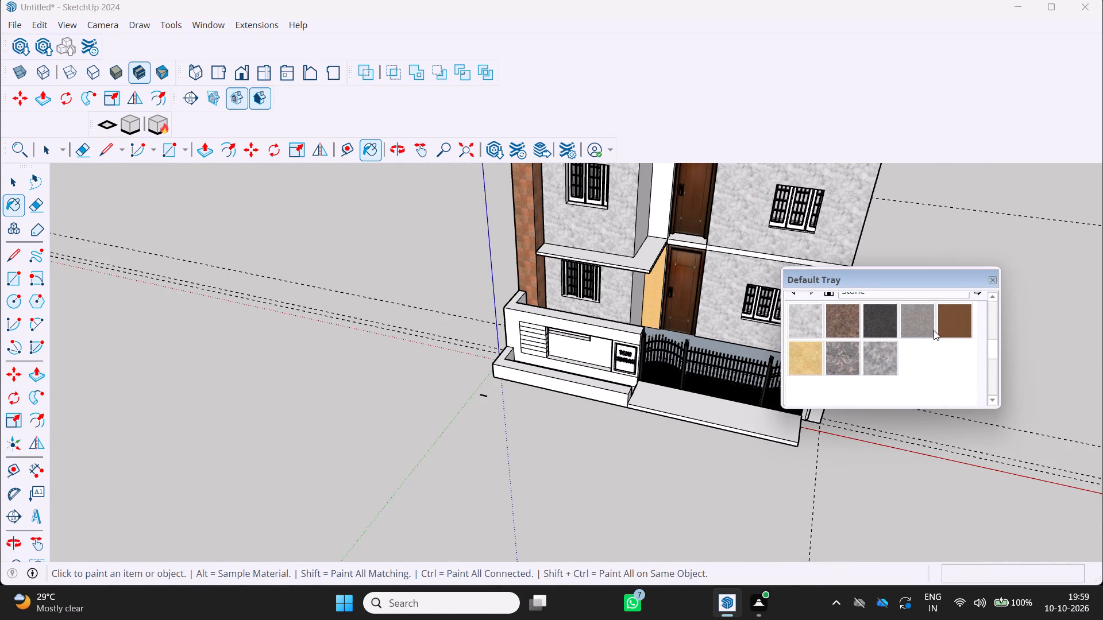
pyautogui.click(988, 281)
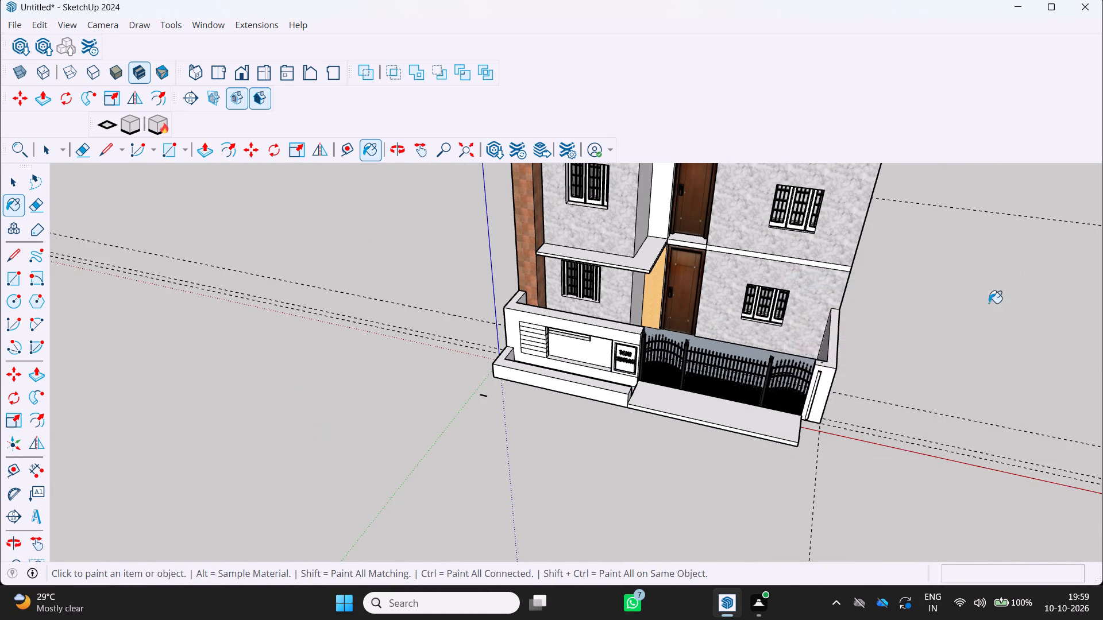
pyautogui.moveTo(887, 350); pyautogui.dragTo(1029, 297, button='middle')
pyautogui.scroll(1, 805, 397)
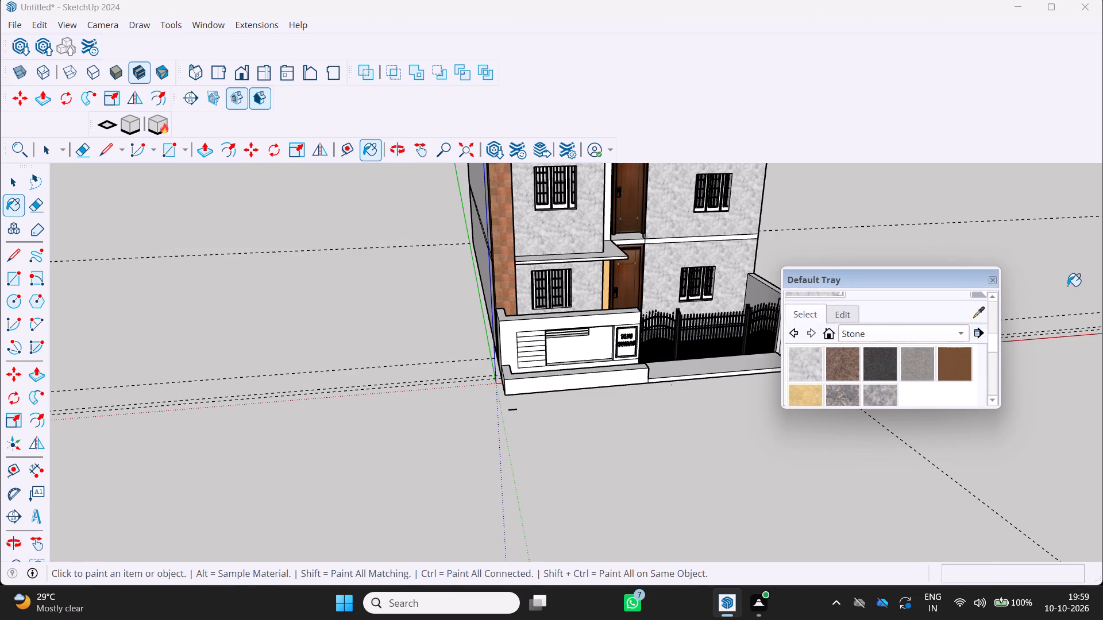
pyautogui.click(992, 281)
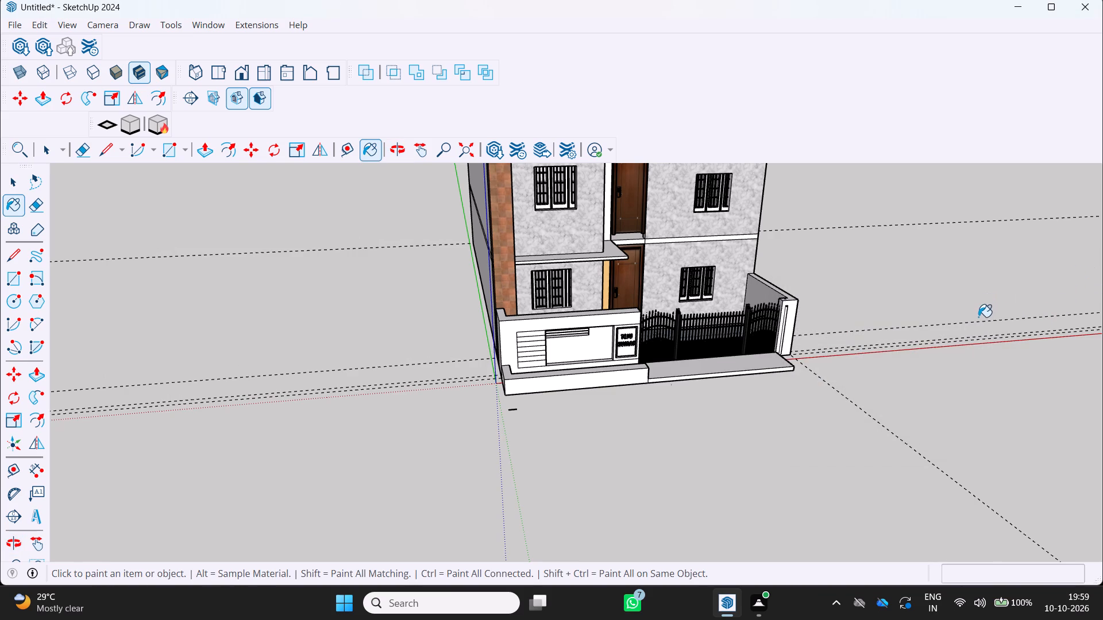
pyautogui.moveTo(976, 317); pyautogui.dragTo(805, 423, button='middle')
pyautogui.scroll(-1, 975, 319)
pyautogui.scroll(-3, 777, 427)
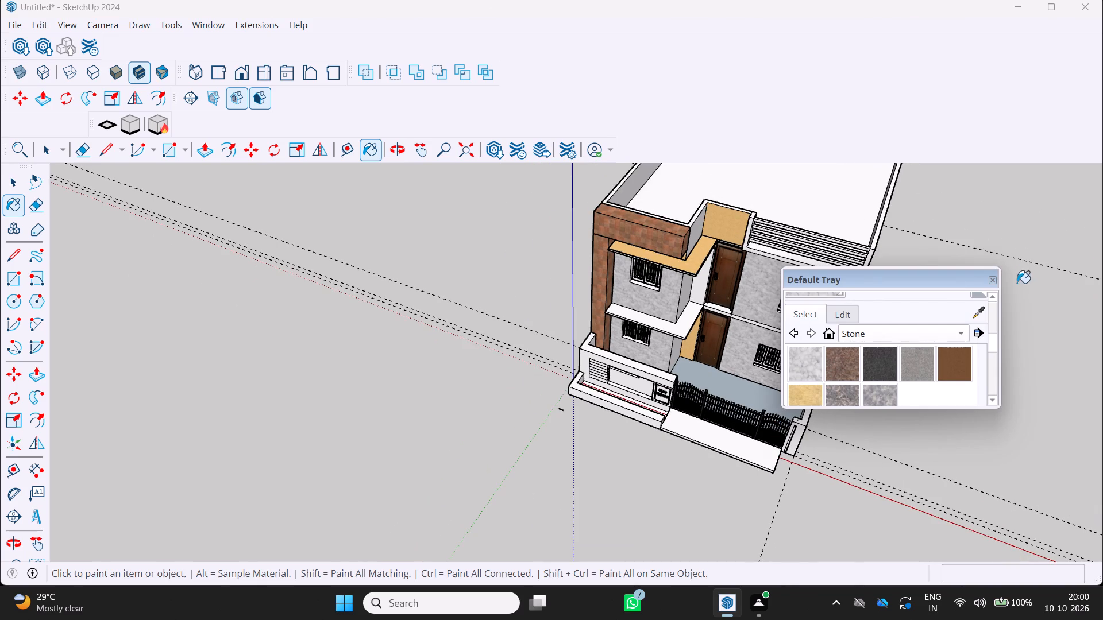
pyautogui.click(995, 282)
pyautogui.moveTo(829, 399); pyautogui.dragTo(927, 305, button='middle')
pyautogui.scroll(-1, 927, 305)
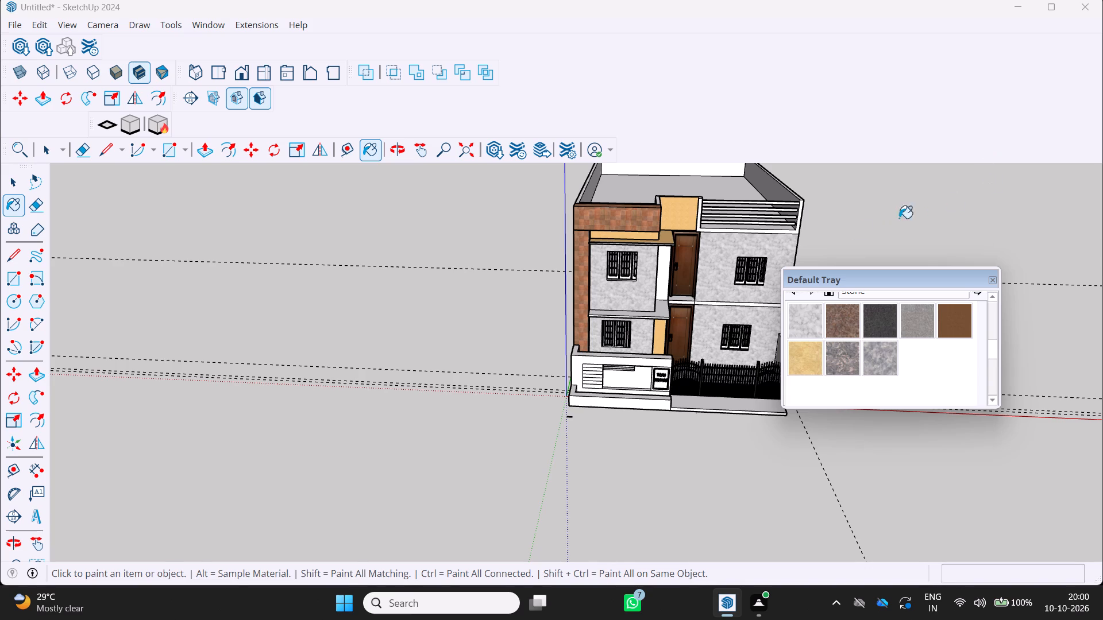
pyautogui.click(991, 279)
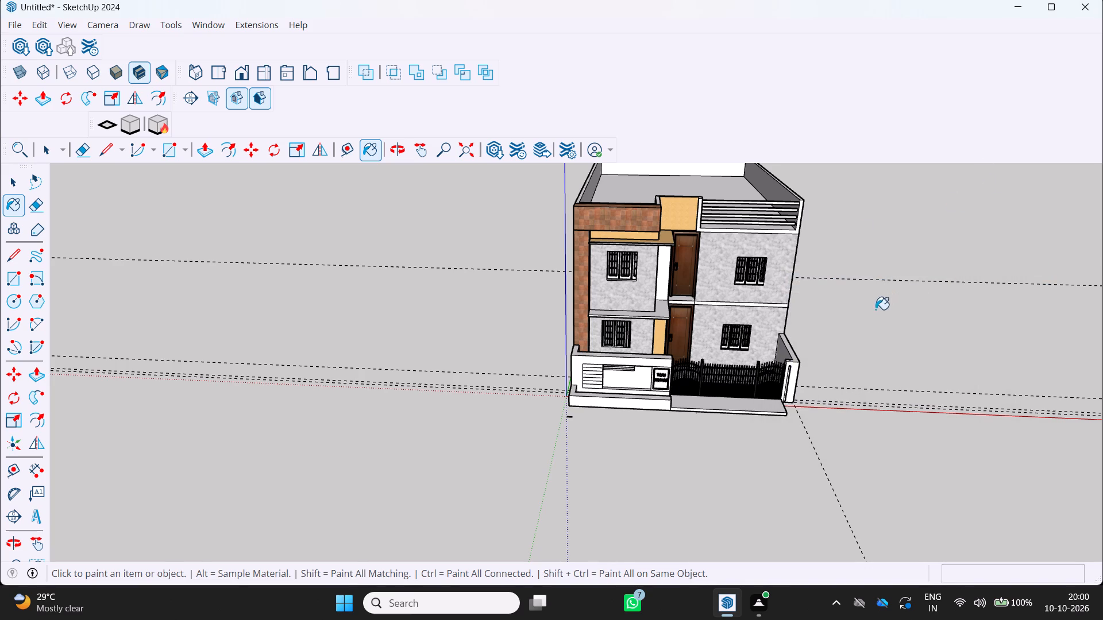
pyautogui.scroll(1, 815, 402)
pyautogui.moveTo(822, 420); pyautogui.dragTo(751, 439, button='middle')
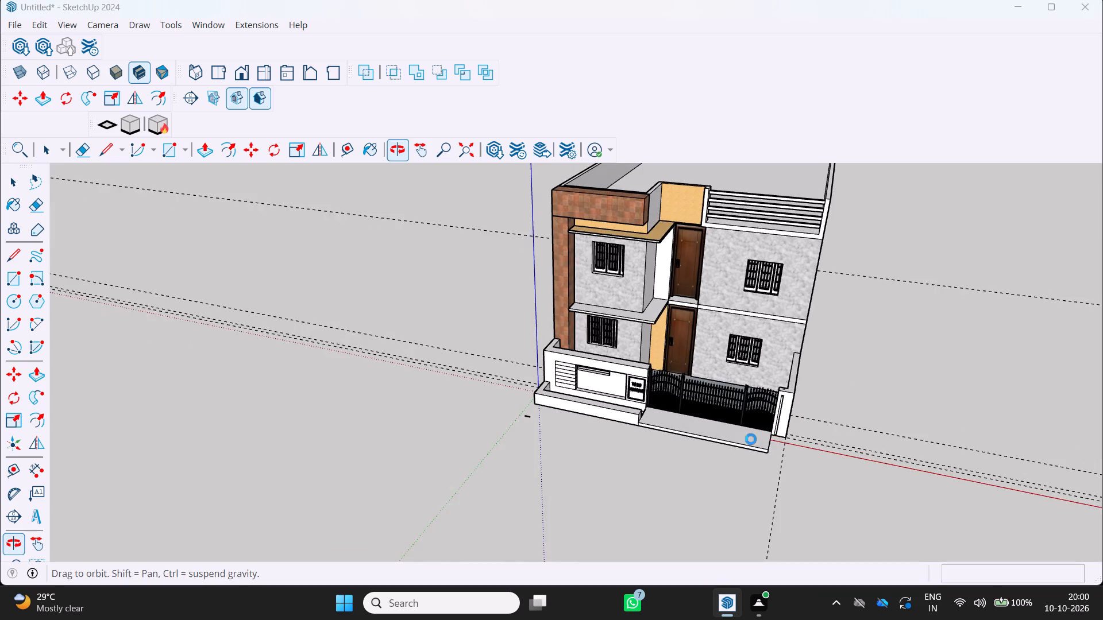
# Examine the house's front facade, gate area and plain side wall from oblique angles, dismissing the materials tray whenever it blocks the view.
pyautogui.scroll(3, 806, 421)
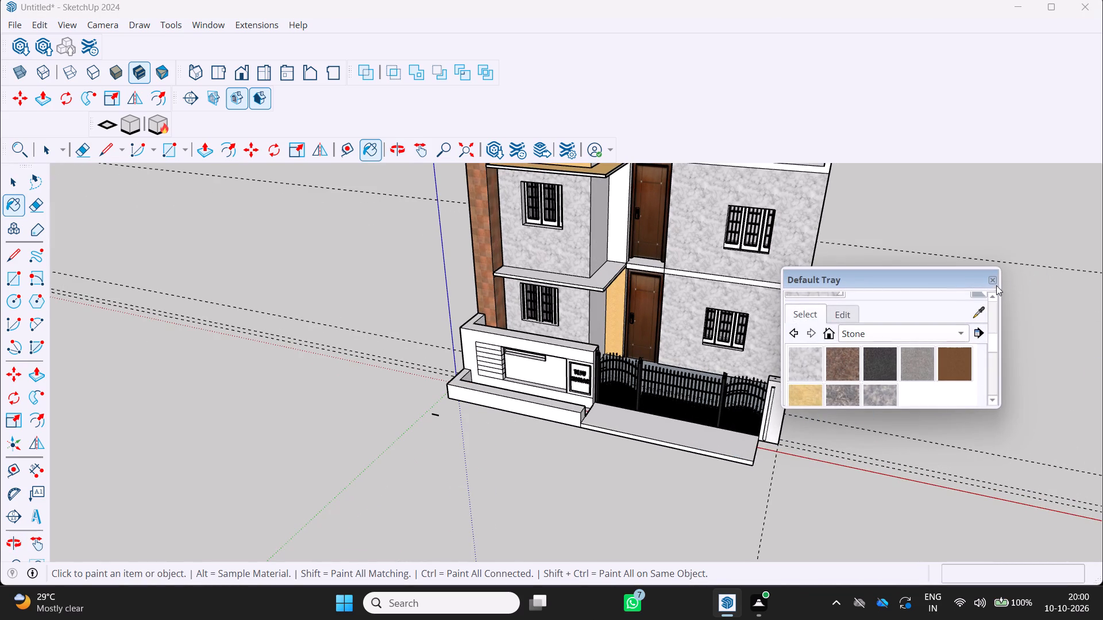
pyautogui.click(994, 281)
pyautogui.scroll(-1, 962, 330)
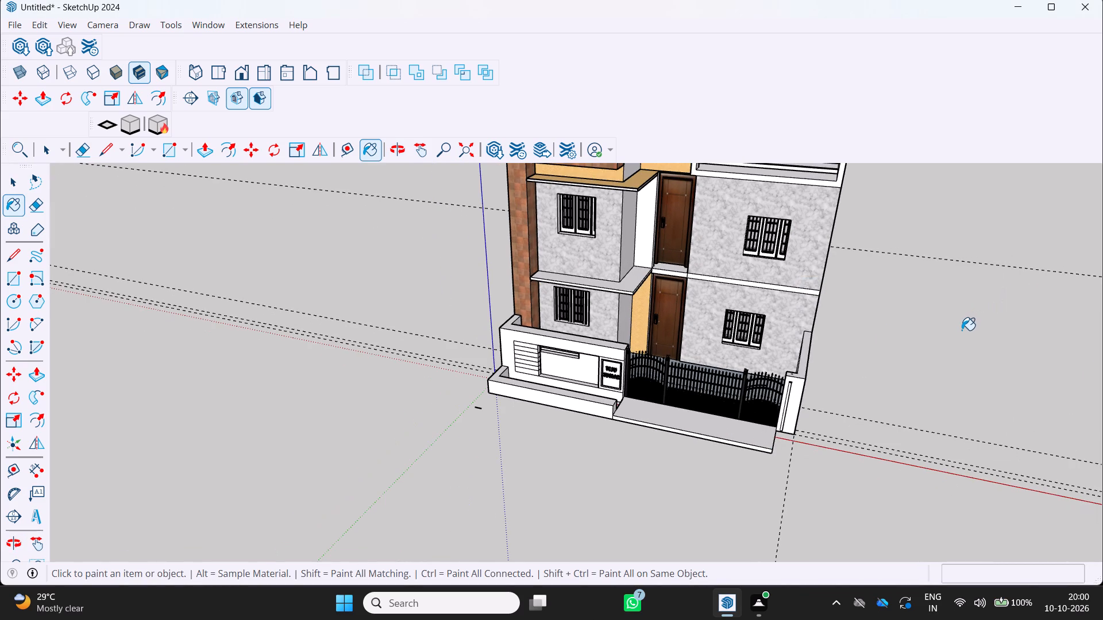
pyautogui.moveTo(959, 330); pyautogui.dragTo(961, 331, button='middle')
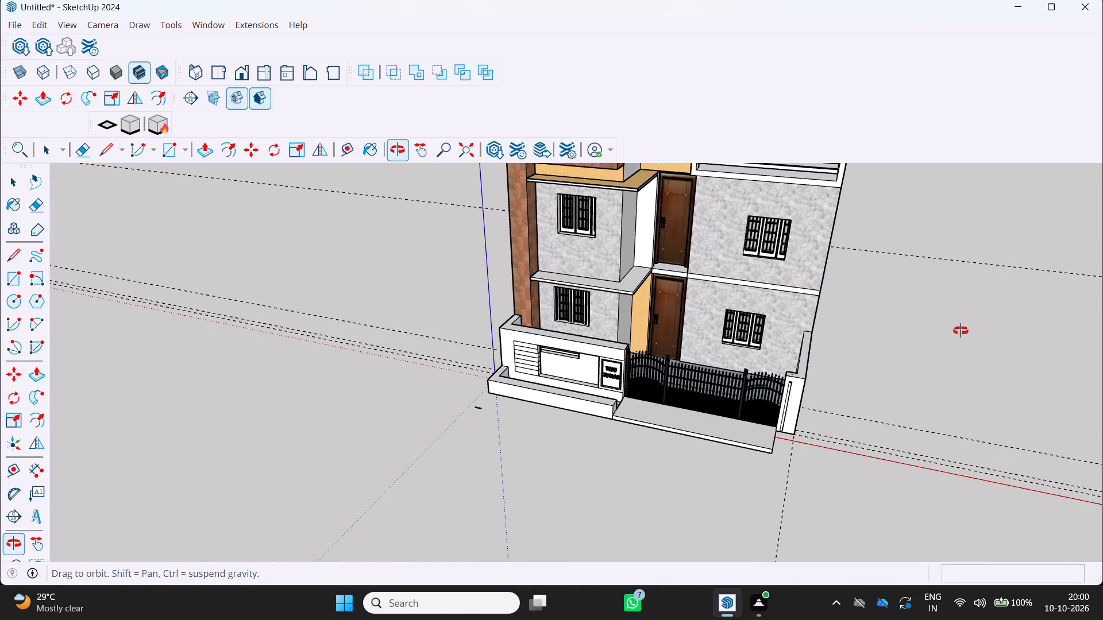
pyautogui.moveTo(961, 331); pyautogui.dragTo(908, 387, button='middle')
pyautogui.scroll(-2, 907, 387)
pyautogui.moveTo(928, 355); pyautogui.dragTo(939, 362, button='middle')
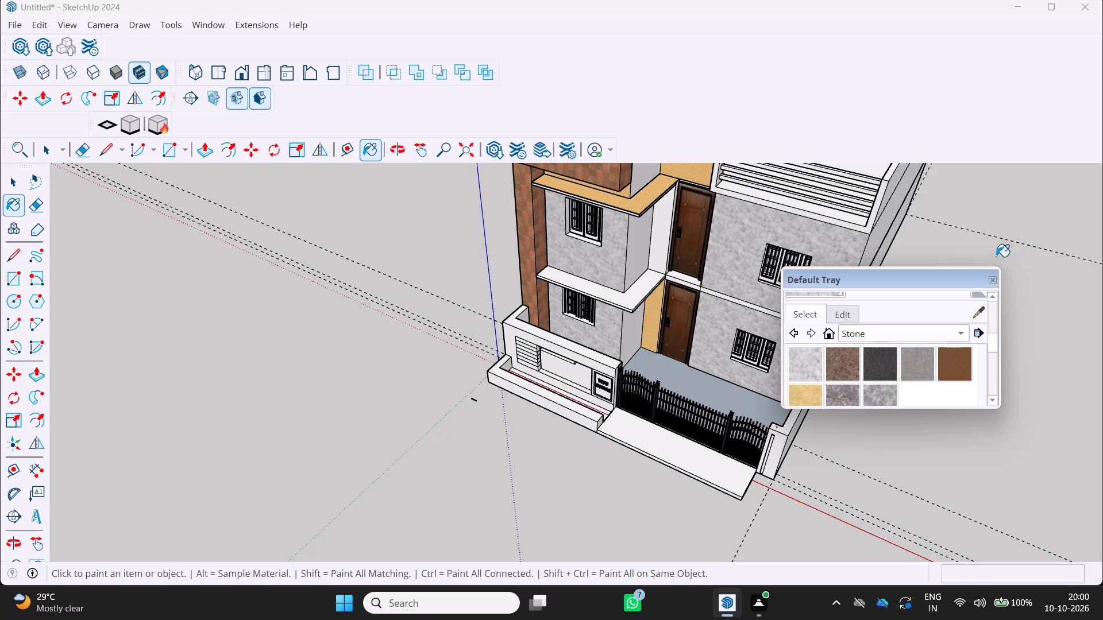
pyautogui.click(990, 280)
pyautogui.scroll(-2, 986, 262)
pyautogui.moveTo(977, 268); pyautogui.dragTo(827, 219, button='middle')
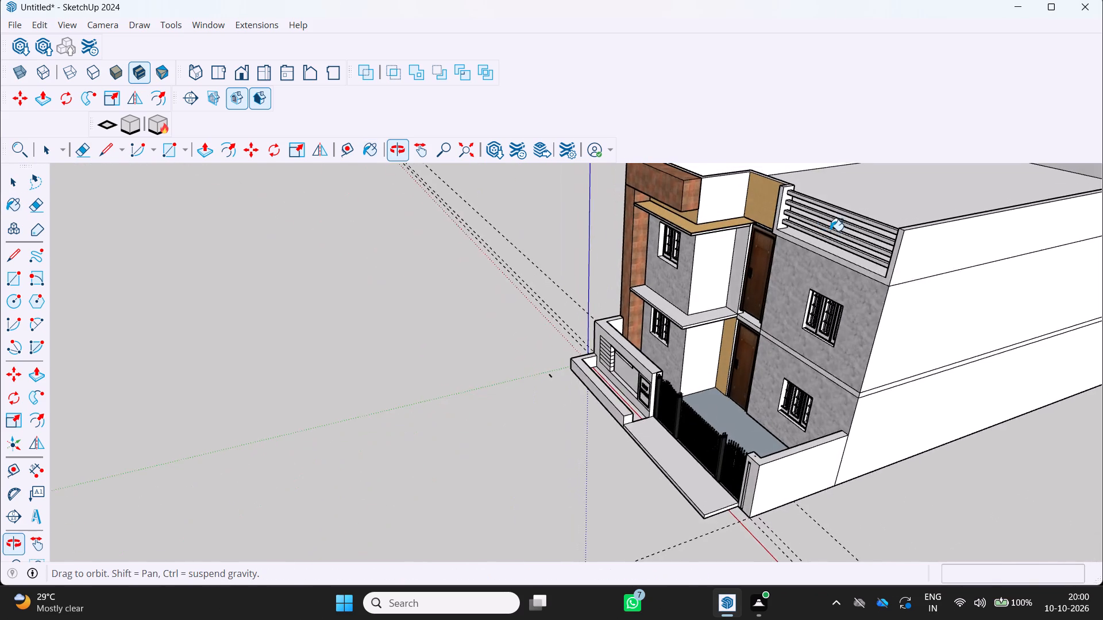
pyautogui.scroll(-4, 867, 260)
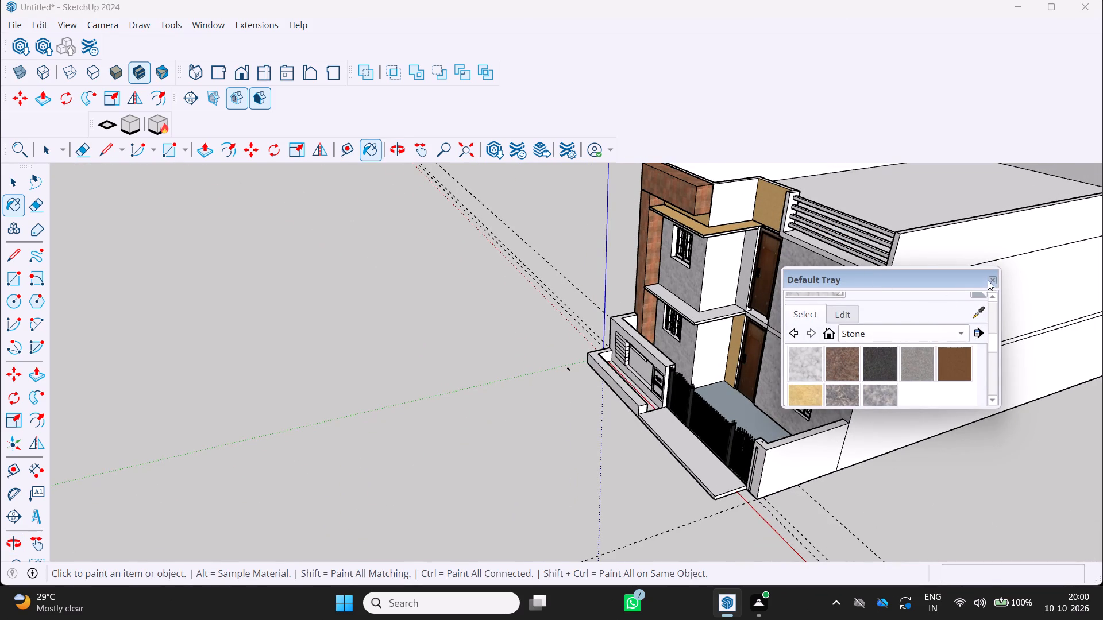
pyautogui.click(990, 281)
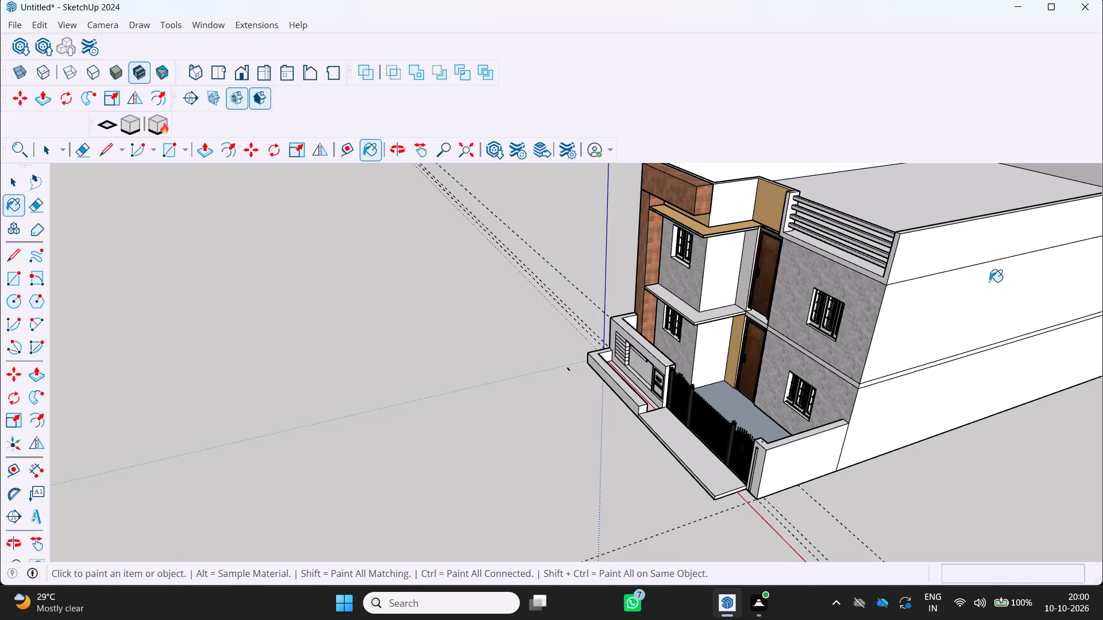
pyautogui.moveTo(985, 285); pyautogui.dragTo(994, 290, button='middle')
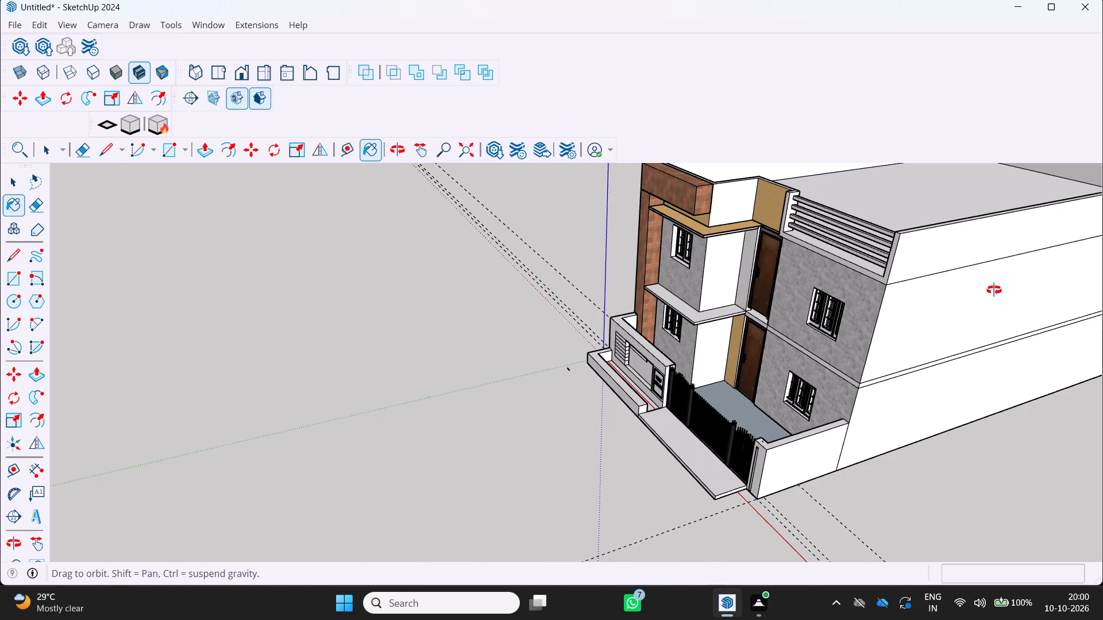
pyautogui.moveTo(994, 290); pyautogui.dragTo(1005, 312, button='middle')
pyautogui.scroll(-3, 1005, 312)
pyautogui.moveTo(992, 308); pyautogui.dragTo(1022, 323, button='middle')
pyautogui.click(993, 281)
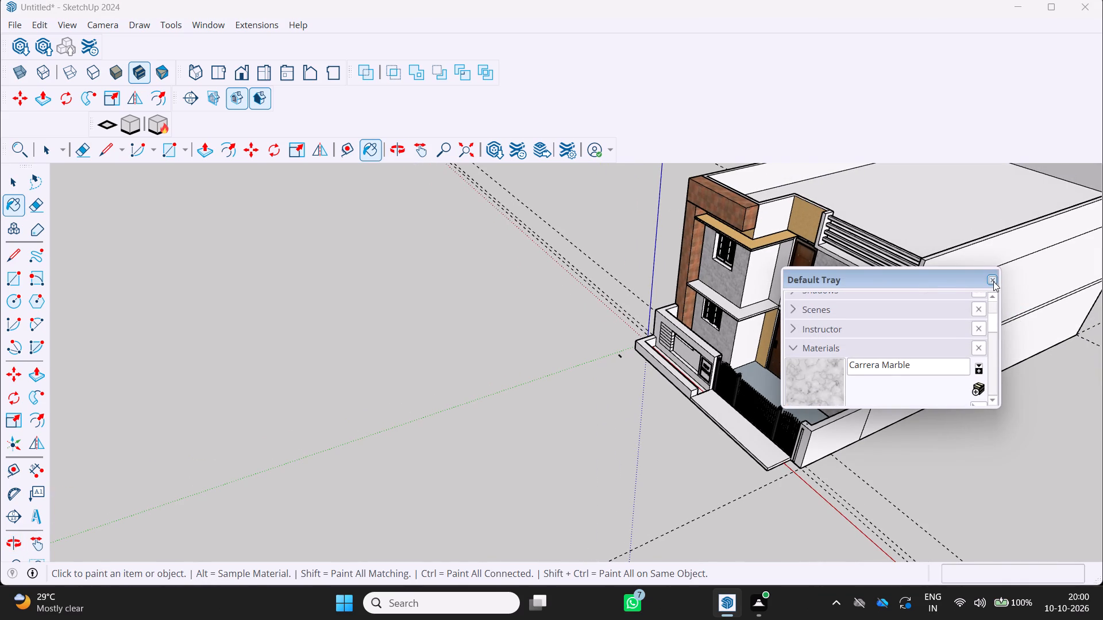
# Review the whole house from a distance and from the front, checking the painted facade and roof with the materials tray out of the way.
pyautogui.scroll(-4, 991, 282)
pyautogui.moveTo(896, 288); pyautogui.dragTo(971, 296, button='middle')
pyautogui.scroll(-2, 928, 282)
pyautogui.moveTo(925, 281); pyautogui.dragTo(948, 269, button='middle')
pyautogui.moveTo(947, 270); pyautogui.dragTo(985, 247, button='middle')
pyautogui.moveTo(948, 269); pyautogui.dragTo(945, 272, button='middle')
pyautogui.click(990, 280)
pyautogui.moveTo(985, 273); pyautogui.dragTo(1039, 184, button='middle')
pyautogui.scroll(-4, 1038, 183)
pyautogui.scroll(1, 917, 285)
pyautogui.click(989, 277)
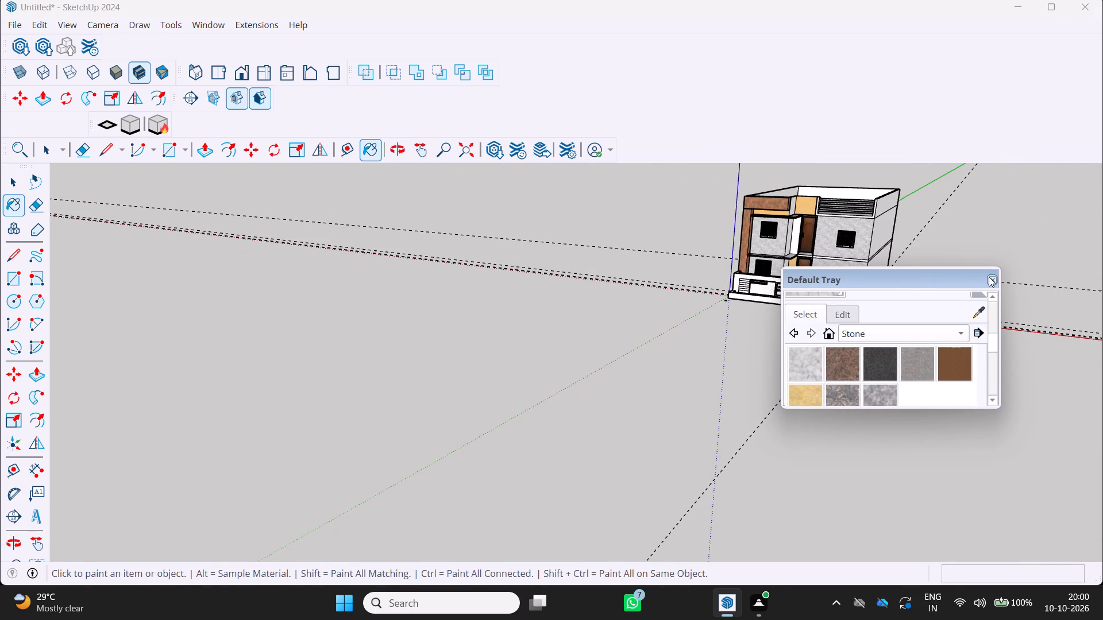
pyautogui.moveTo(921, 268); pyautogui.dragTo(979, 219, button='middle')
pyautogui.scroll(10, 873, 215)
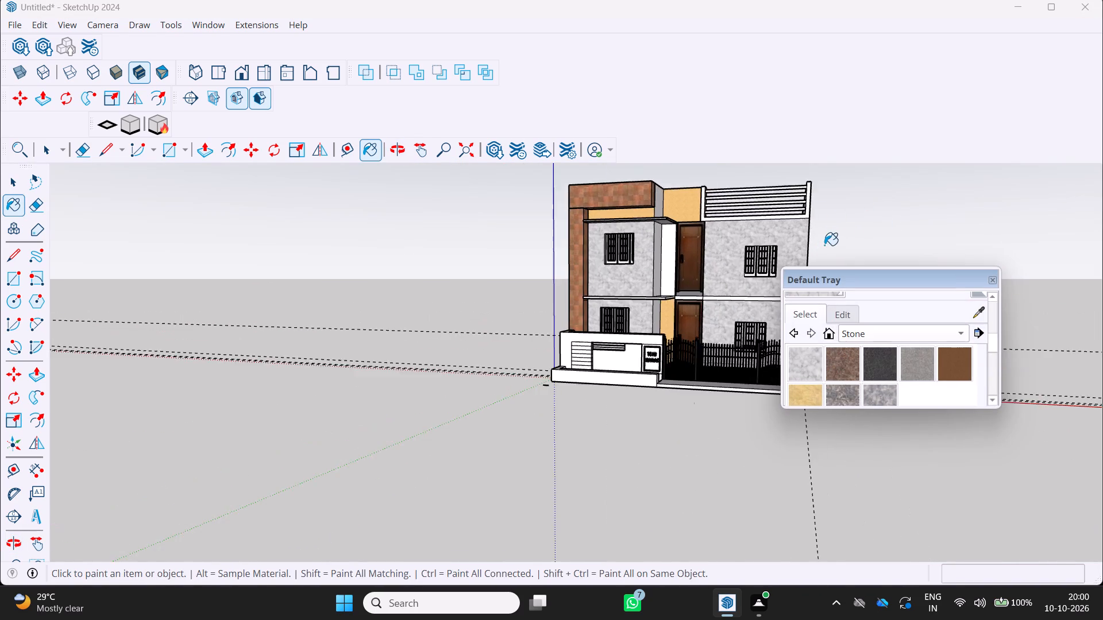
pyautogui.scroll(4, 824, 245)
pyautogui.click(989, 280)
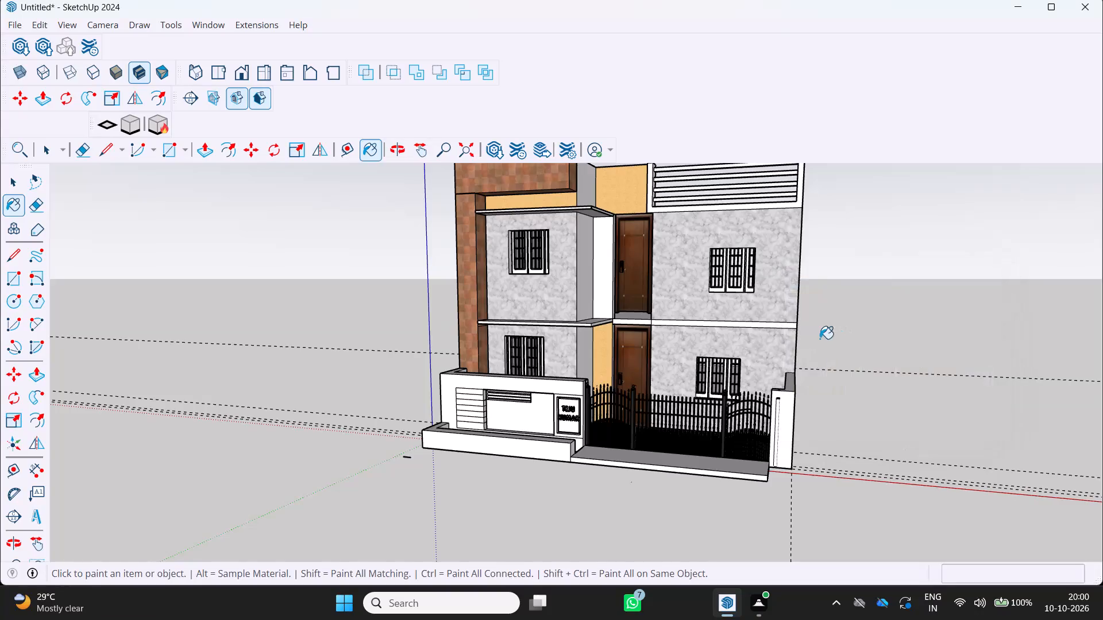
pyautogui.moveTo(820, 339); pyautogui.dragTo(872, 361, button='middle')
pyautogui.scroll(-4, 874, 361)
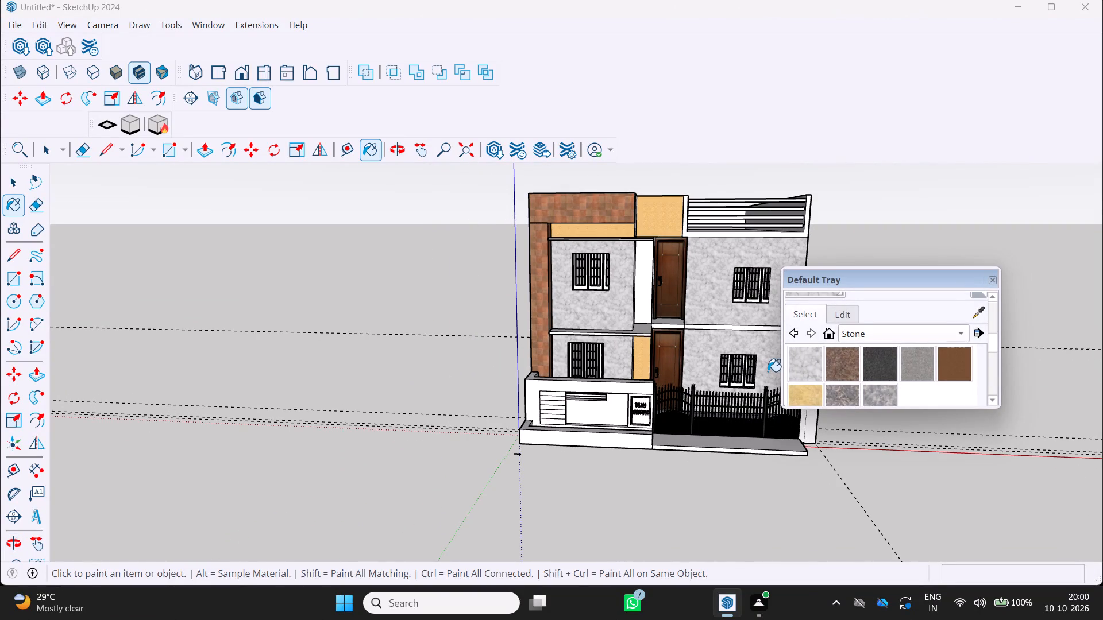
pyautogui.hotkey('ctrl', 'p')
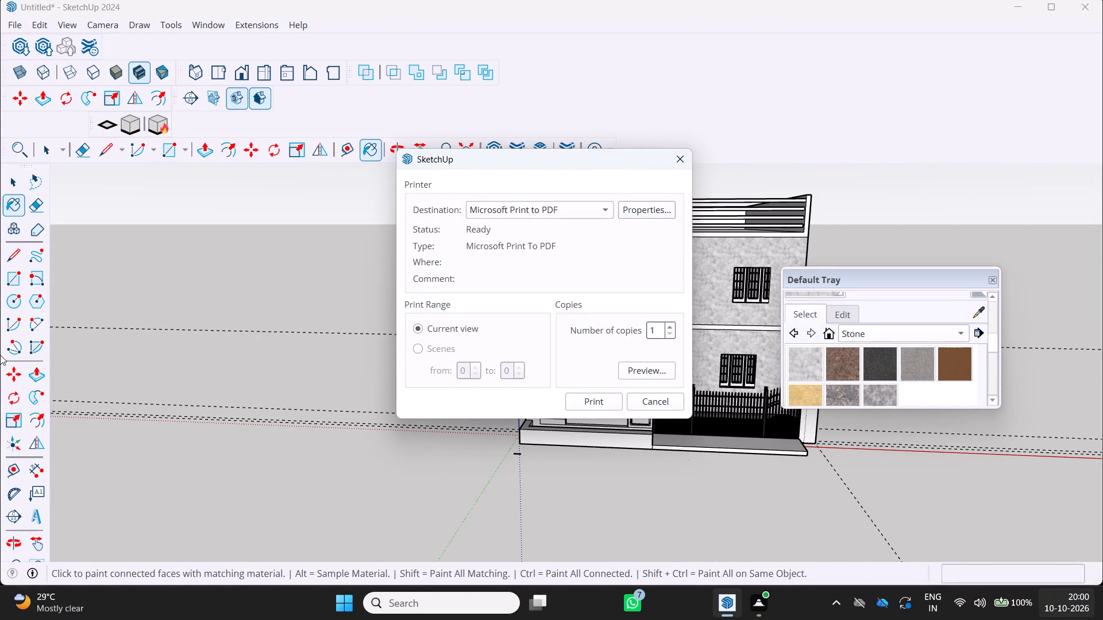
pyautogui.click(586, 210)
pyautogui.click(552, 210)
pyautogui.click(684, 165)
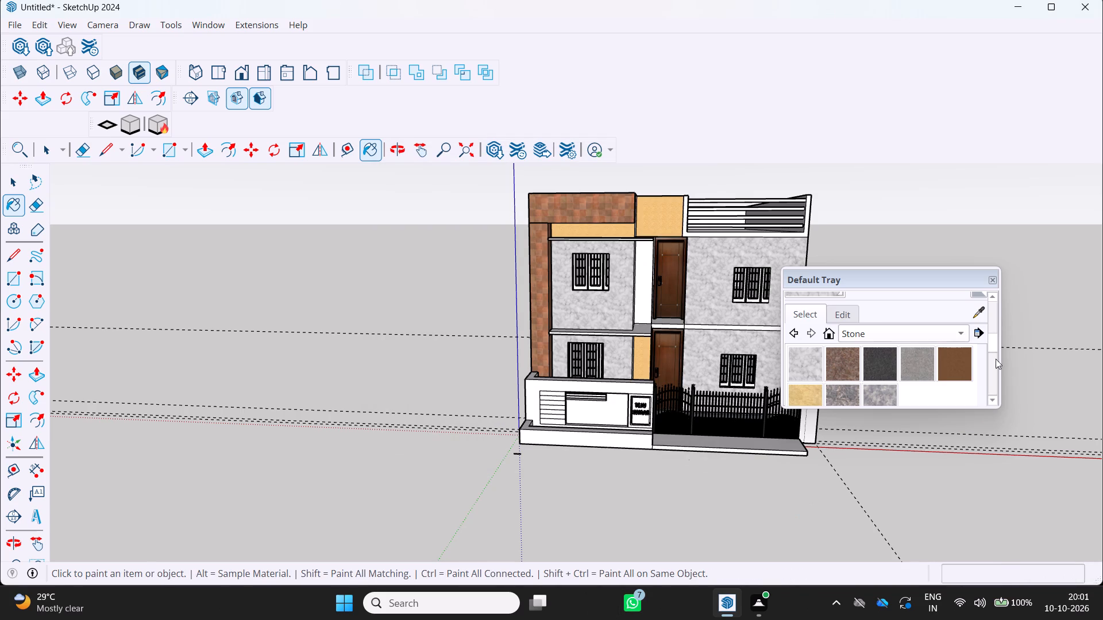
# Dismiss the materials tray and save the model in the Documents folder as BULIDING OCT 10.
pyautogui.click(989, 278)
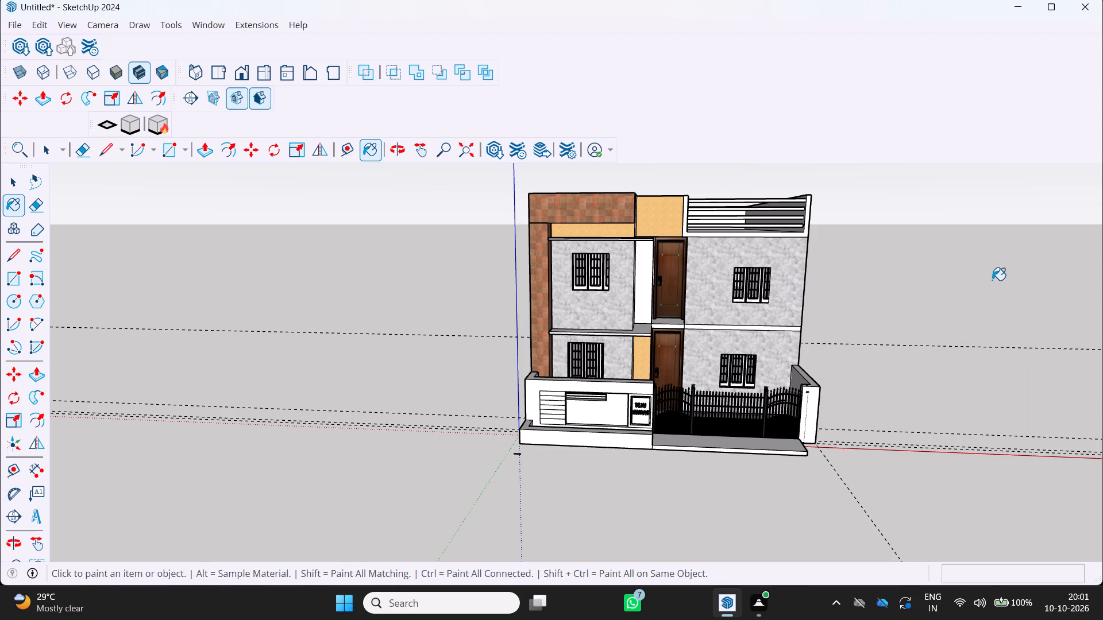
pyautogui.hotkey('ctrl', 's')
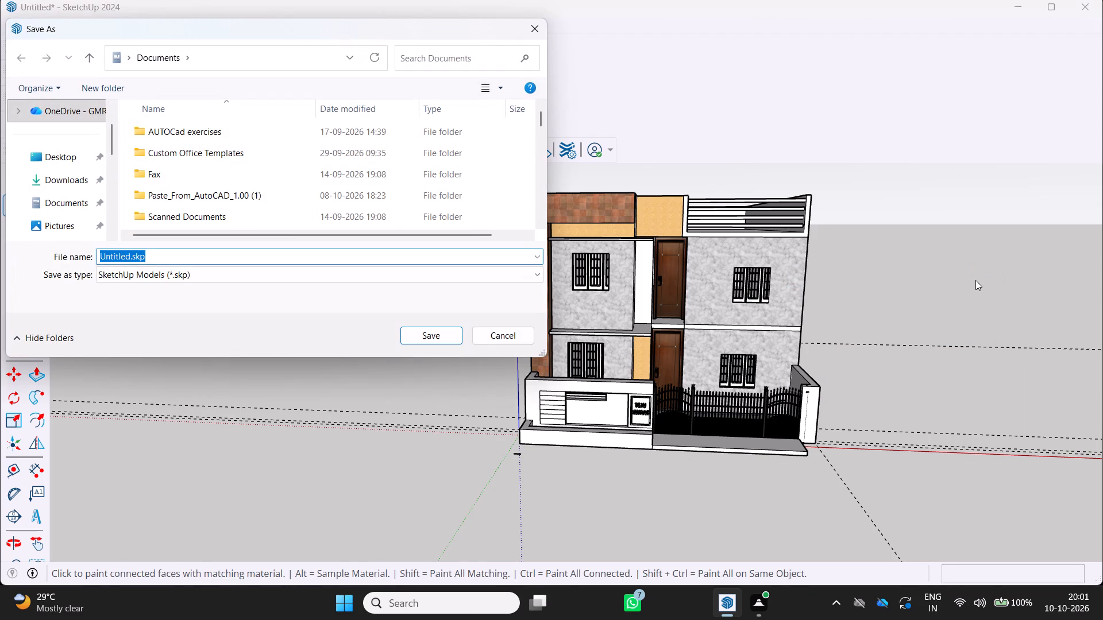
pyautogui.click(222, 259)
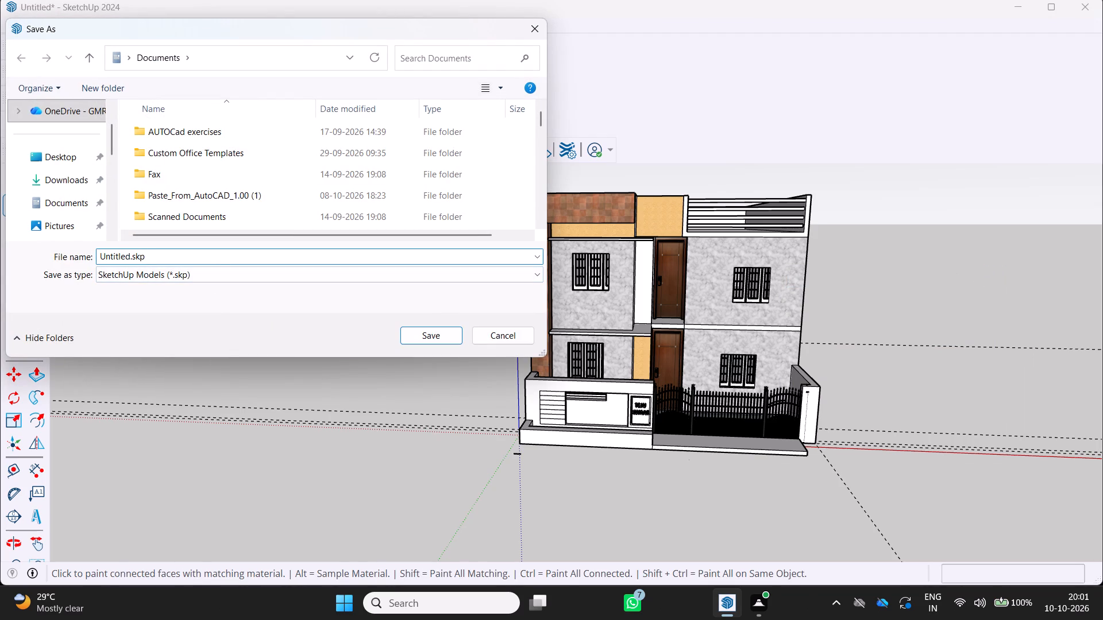
pyautogui.press('BackSpace')
pyautogui.press('BackSpace')
pyautogui.press('BackSpace')
pyautogui.press('BackSpace')
pyautogui.press('BackSpace')
pyautogui.press('BackSpace')
pyautogui.press('BackSpace')
pyautogui.press('BackSpace')
pyautogui.press('BackSpace')
pyautogui.press('BackSpace')
pyautogui.press('BackSpace')
pyautogui.press('BackSpace')
pyautogui.press('BackSpace')
pyautogui.press('BackSpace')
pyautogui.press('BackSpace')
pyautogui.press('BackSpace')
pyautogui.press('BackSpace')
pyautogui.press('BackSpace')
pyautogui.press('BackSpace')
pyautogui.press('BackSpace')
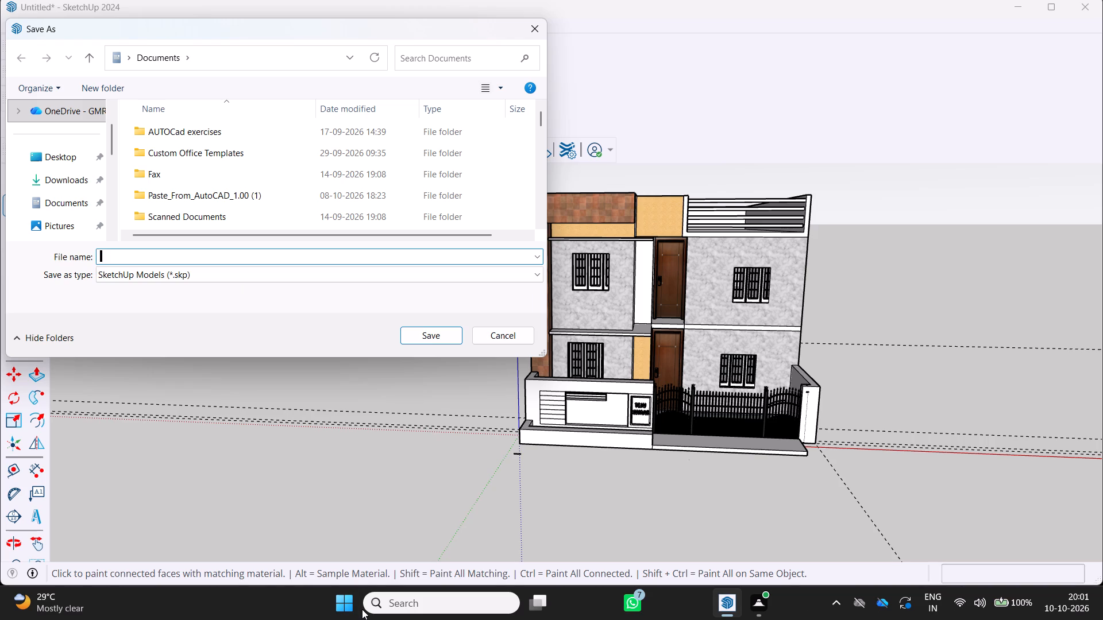
pyautogui.write('HOUSE')
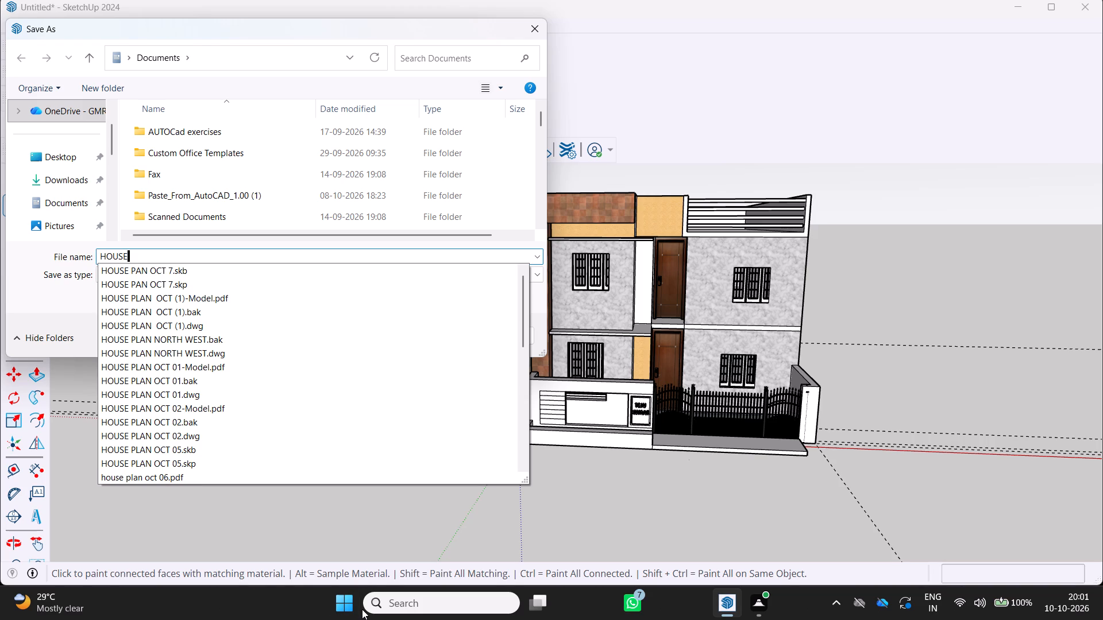
pyautogui.press('BackSpace')
pyautogui.press('BackSpace')
pyautogui.press('BackSpace')
pyautogui.press('BackSpace')
pyautogui.press('BackSpace')
pyautogui.press('BackSpace')
pyautogui.press('BackSpace')
pyautogui.press('BackSpace')
pyautogui.press('BackSpace')
pyautogui.press('BackSpace')
pyautogui.press('BackSpace')
pyautogui.write('BULIDINGV')
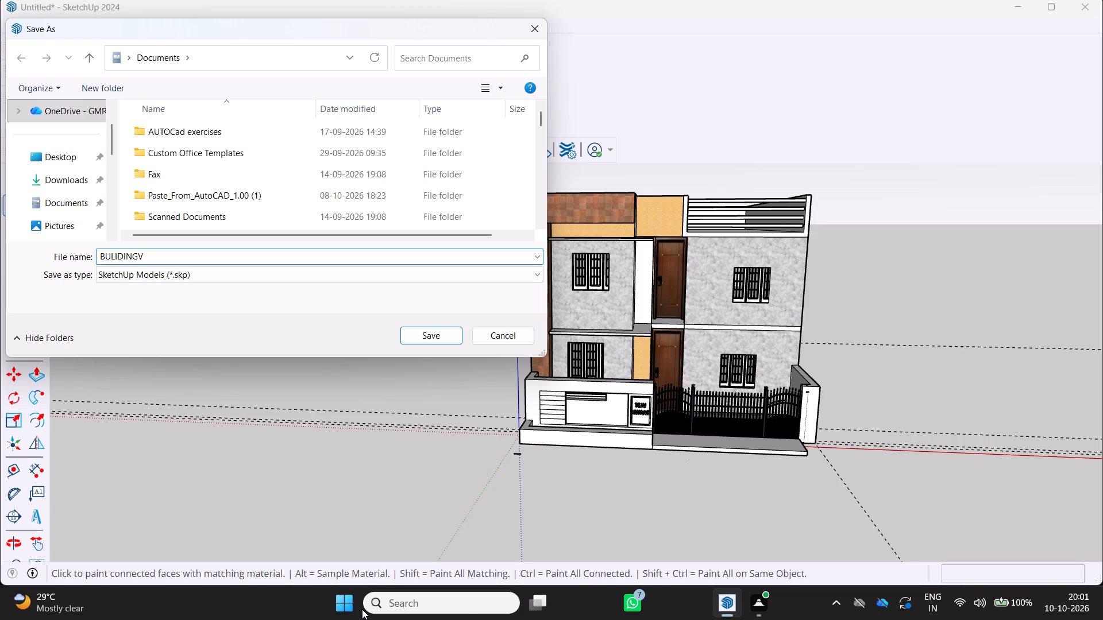
pyautogui.press('BackSpace')
pyautogui.press('space')
pyautogui.write('OCT')
pyautogui.press('space')
pyautogui.write('10')
pyautogui.click(425, 331)
# Frame the whole house from the front with the materials tray dismissed, and print one copy of the current view to Microsoft Print to PDF.
pyautogui.scroll(-2, 507, 375)
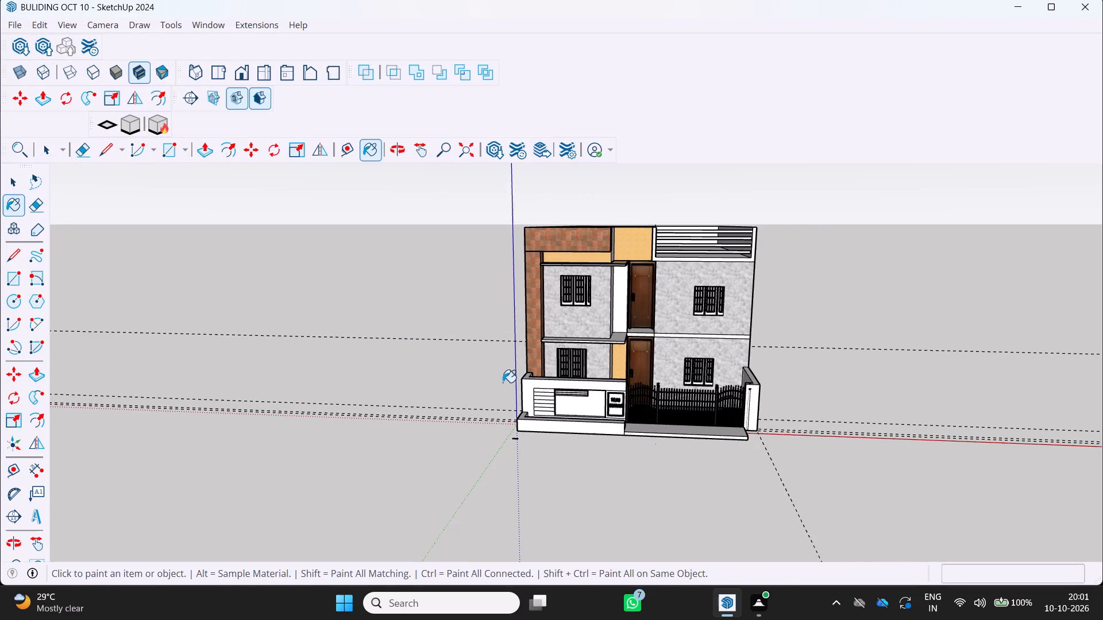
pyautogui.moveTo(560, 421); pyautogui.dragTo(516, 417, button='middle')
pyautogui.scroll(2, 533, 413)
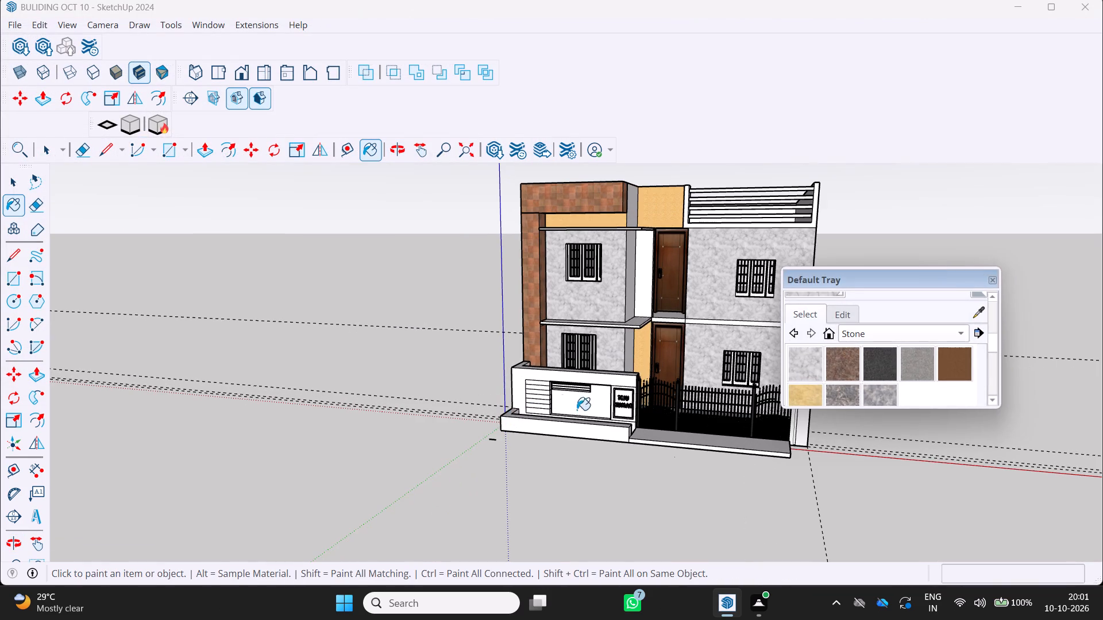
pyautogui.click(992, 278)
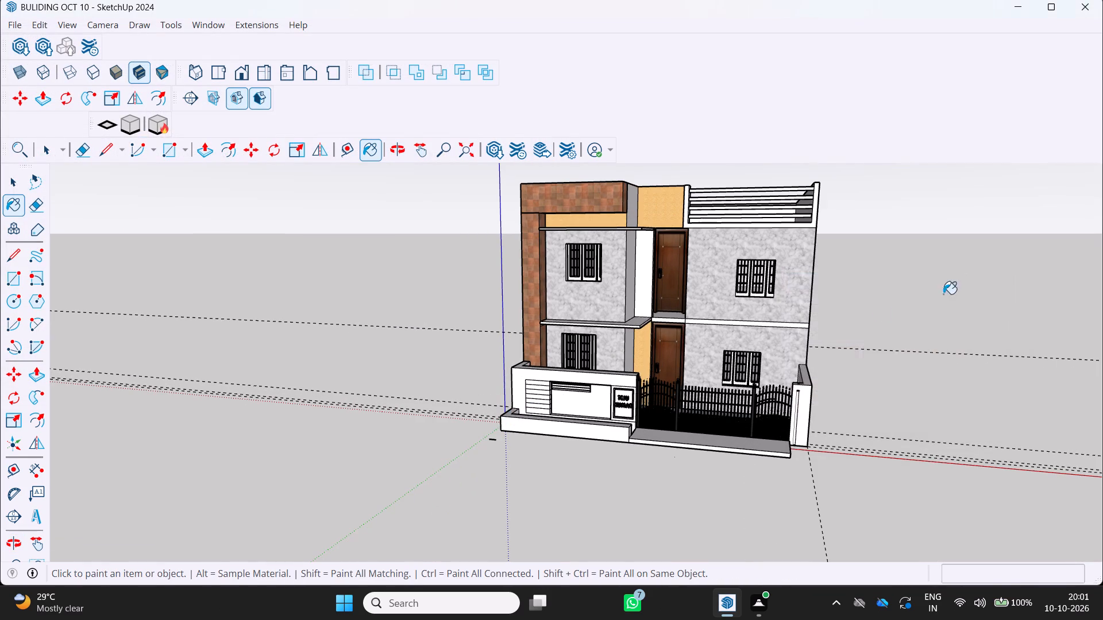
pyautogui.scroll(-2, 729, 346)
pyautogui.moveTo(736, 348); pyautogui.dragTo(759, 358, button='middle')
pyautogui.scroll(-2, 702, 340)
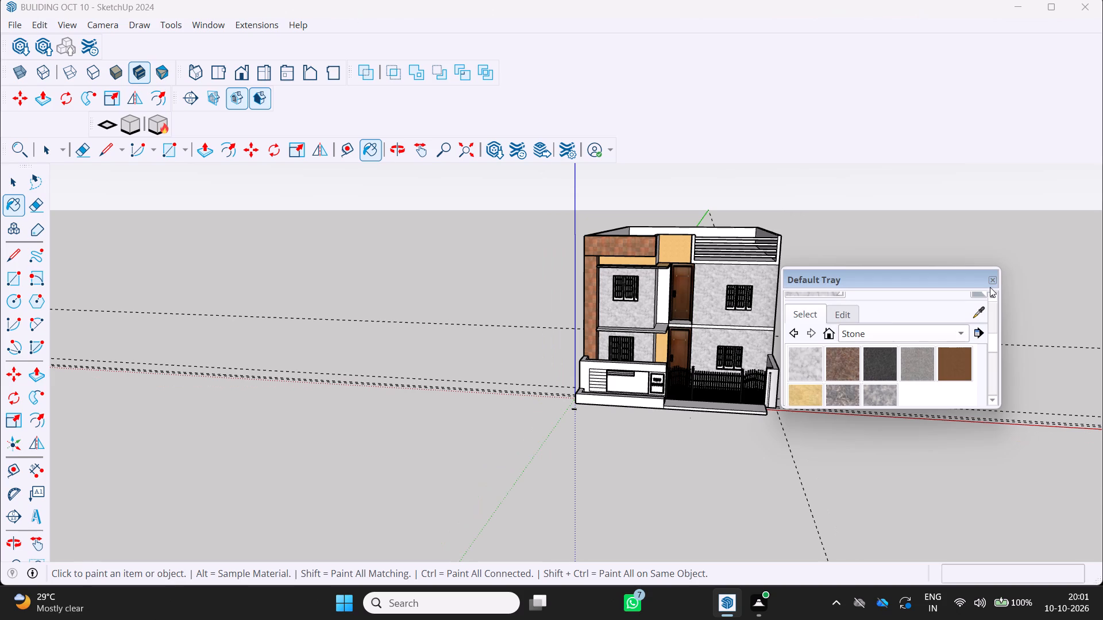
pyautogui.click(989, 280)
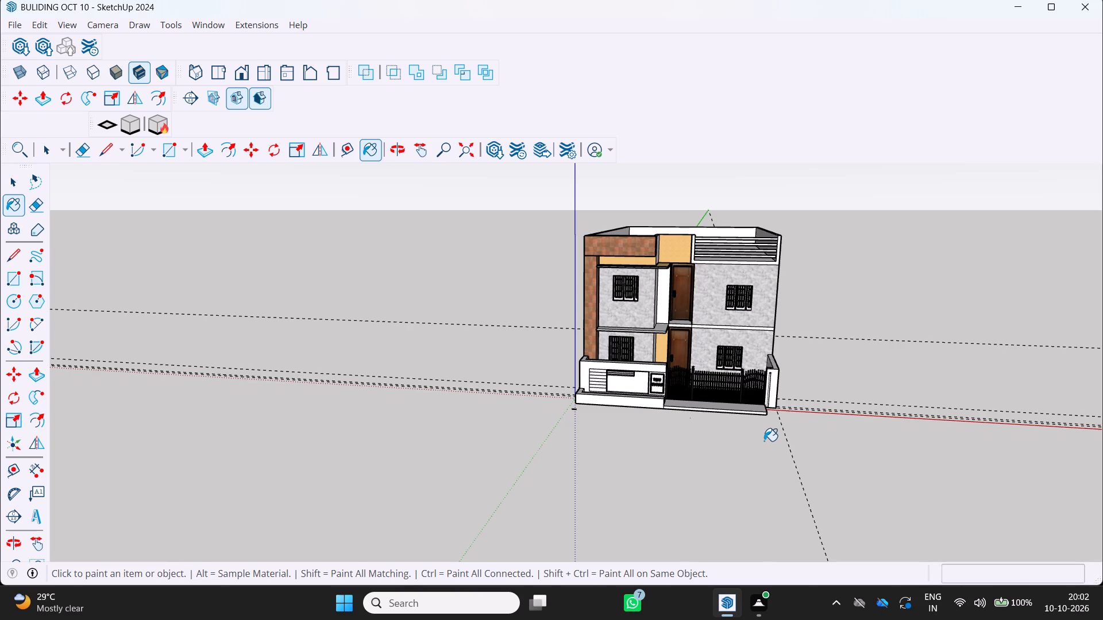
pyautogui.hotkey('ctrl', 'p')
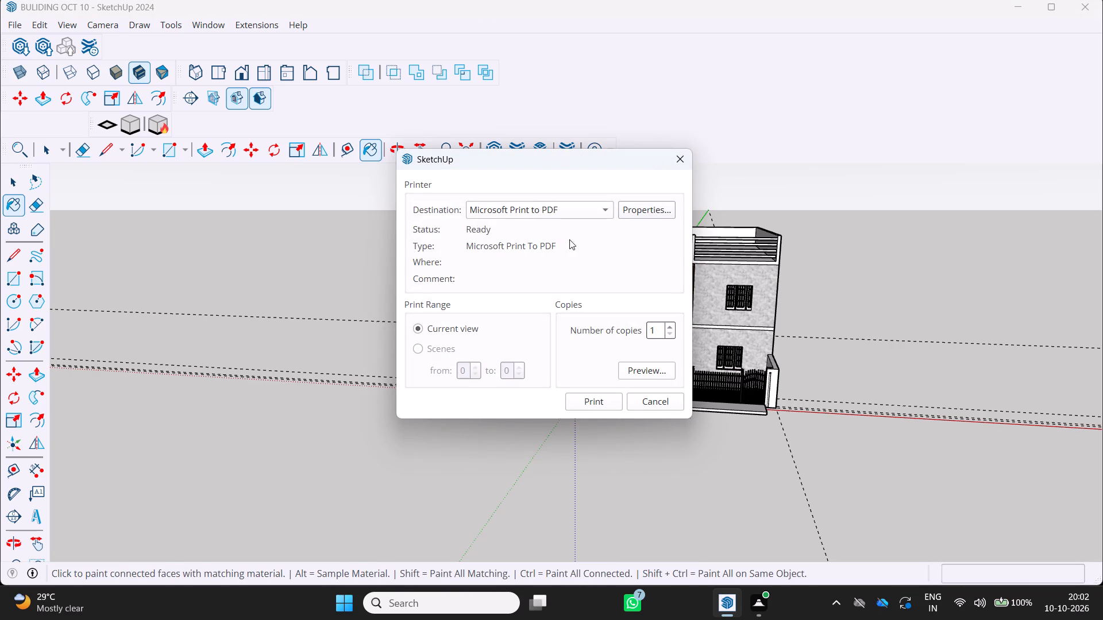
pyautogui.click(586, 399)
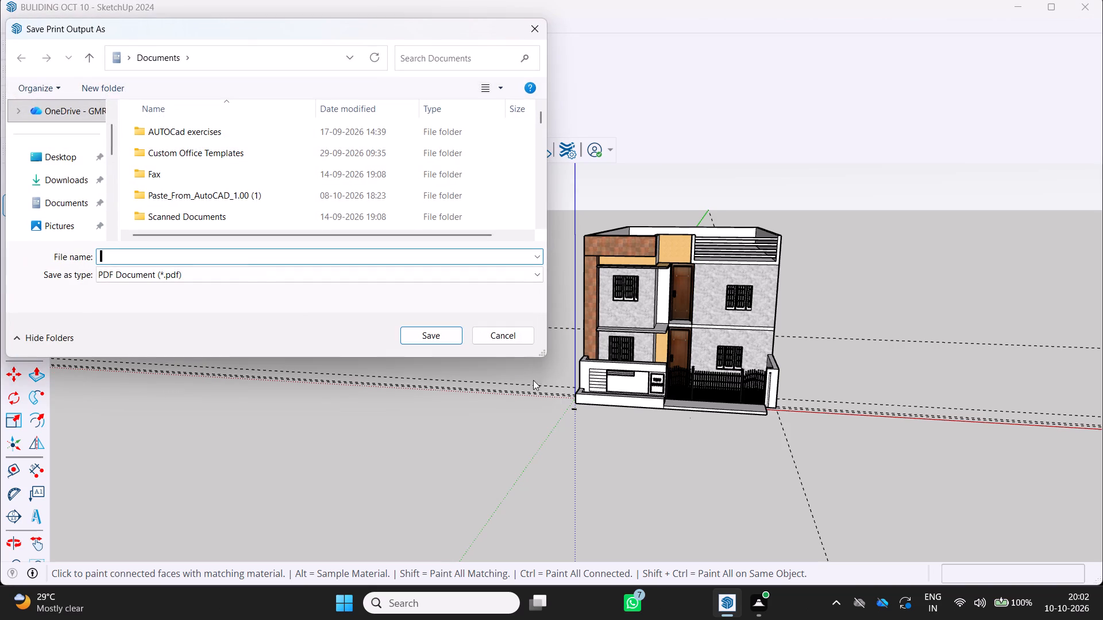
# Save the print output in the Documents folder as a PDF named BULI DING OCT 10.
pyautogui.click(269, 260)
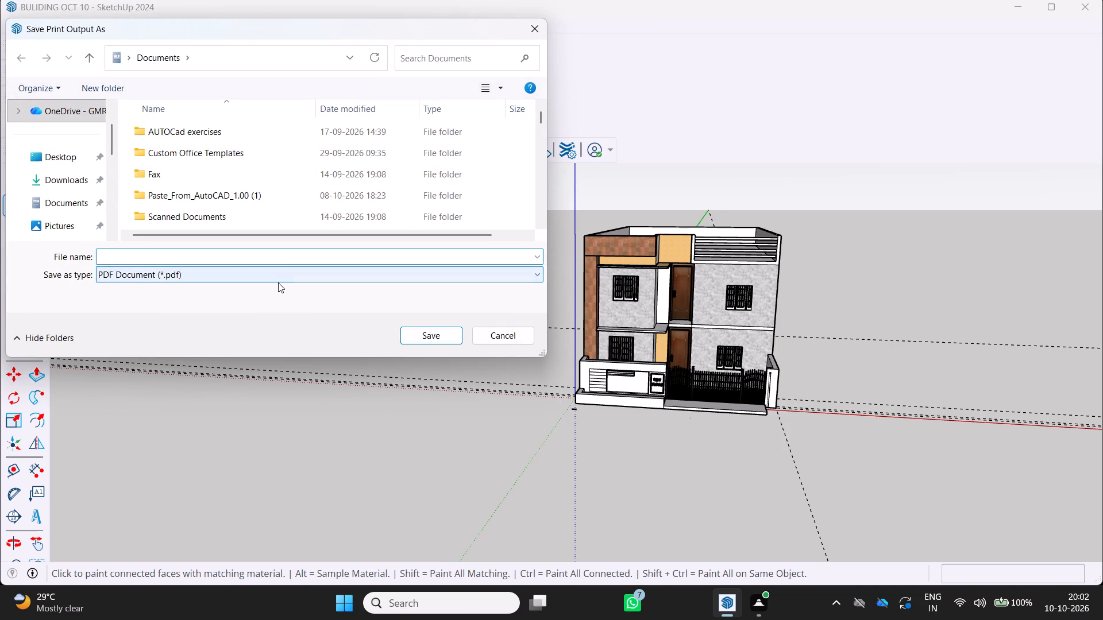
pyautogui.press('b')
pyautogui.press('u')
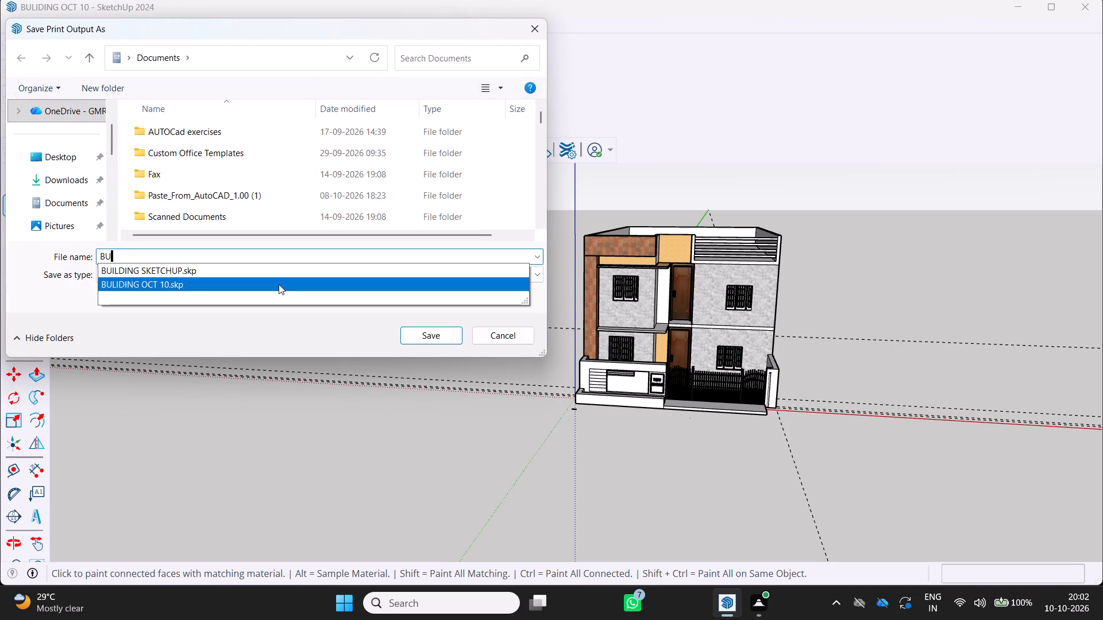
pyautogui.write('LIDU')
pyautogui.press('=')
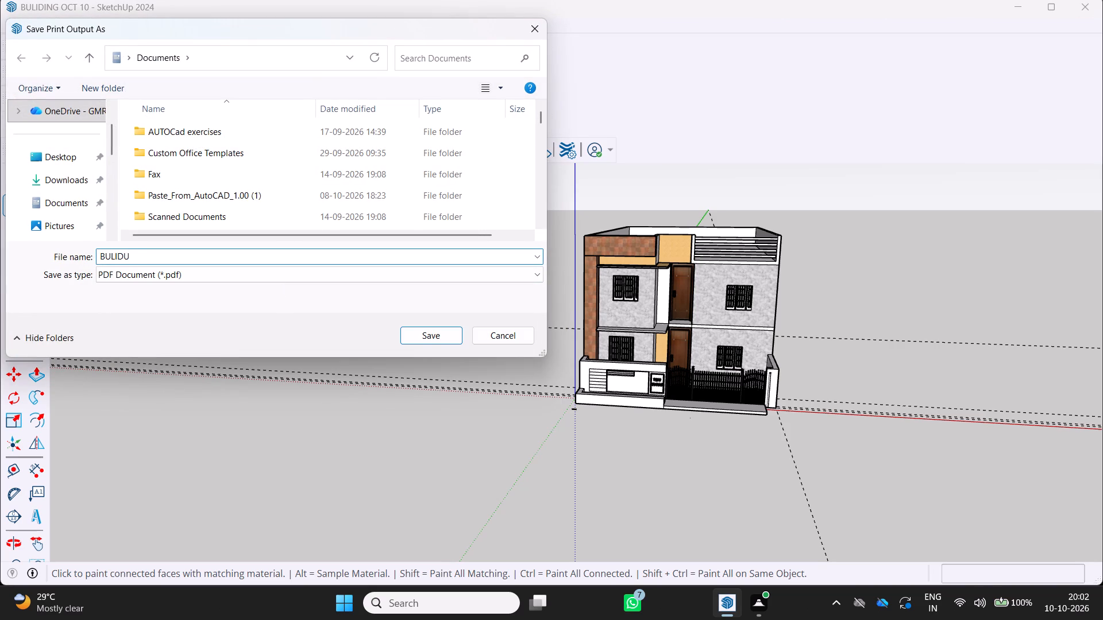
pyautogui.press('BackSpace')
pyautogui.press('BackSpace')
pyautogui.write('ING')
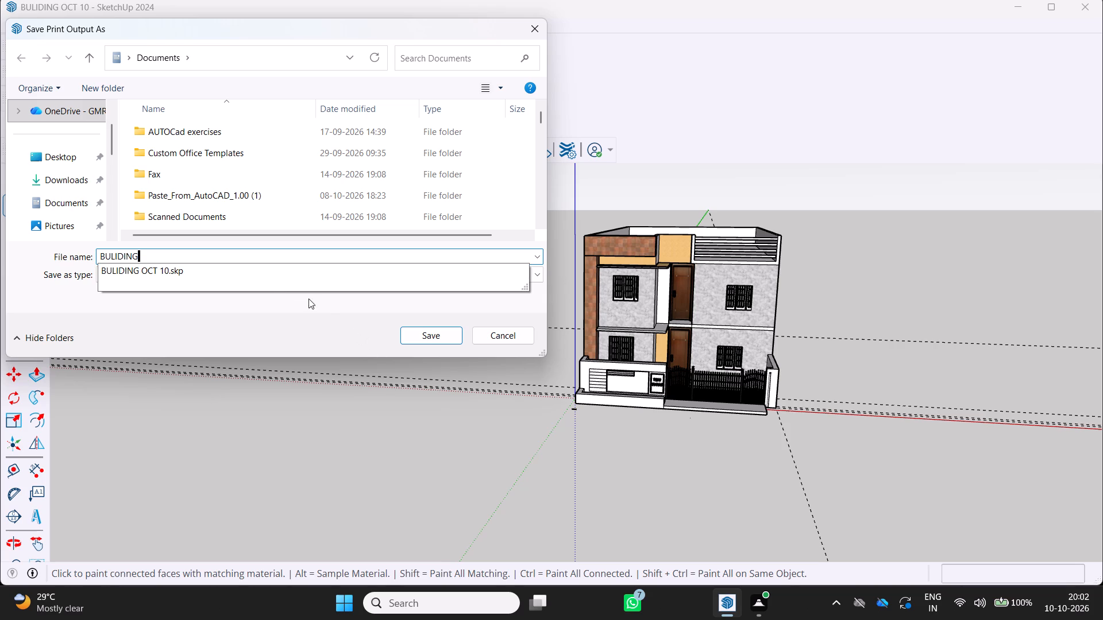
pyautogui.press('space')
pyautogui.write('OCT')
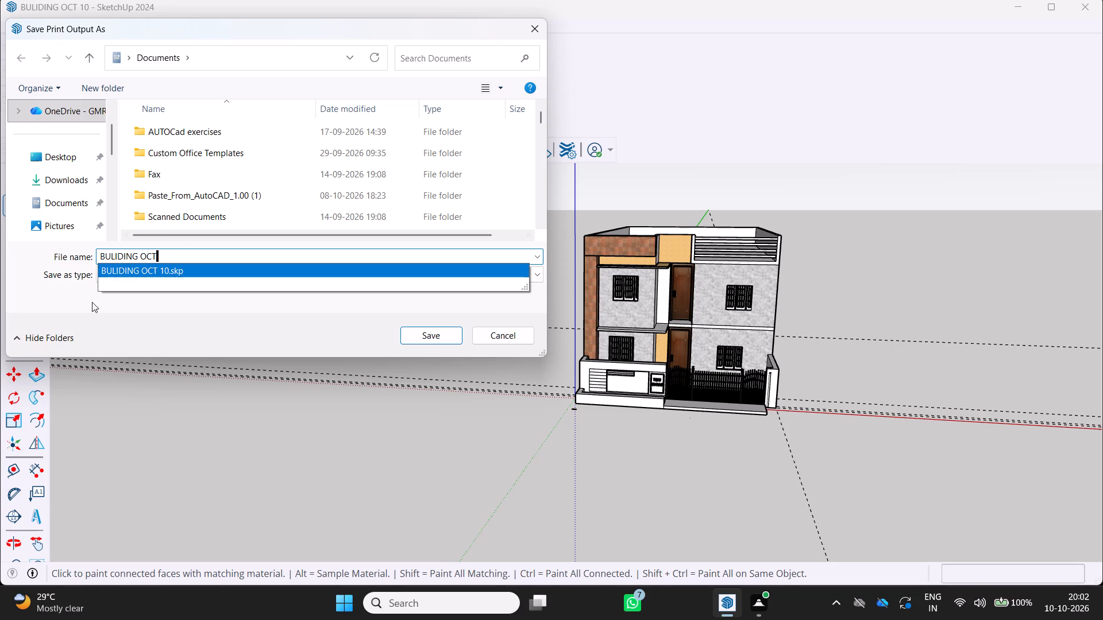
pyautogui.click(117, 258)
pyautogui.press('space')
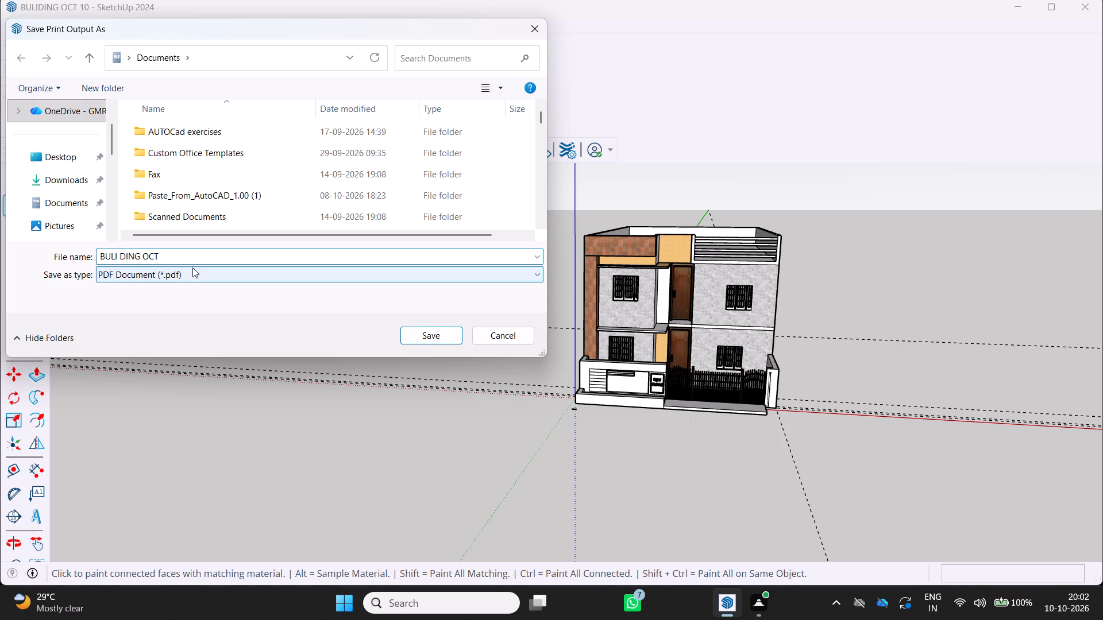
pyautogui.click(177, 258)
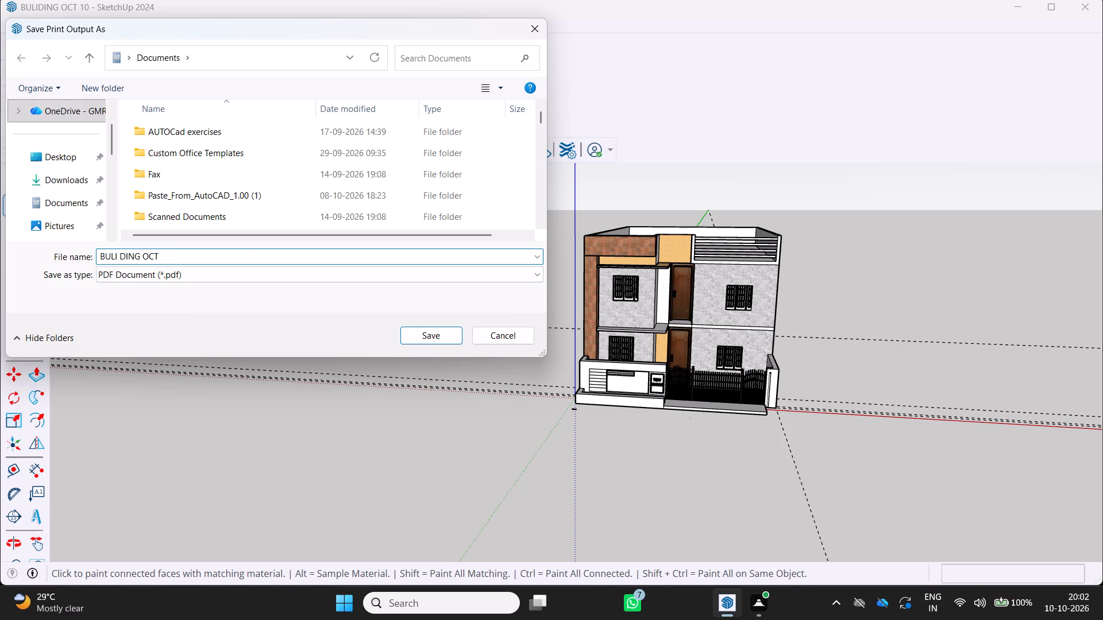
pyautogui.write('10')
pyautogui.click(156, 254)
pyautogui.press('space')
pyautogui.press('BackSpace')
pyautogui.press('t')
pyautogui.press('space')
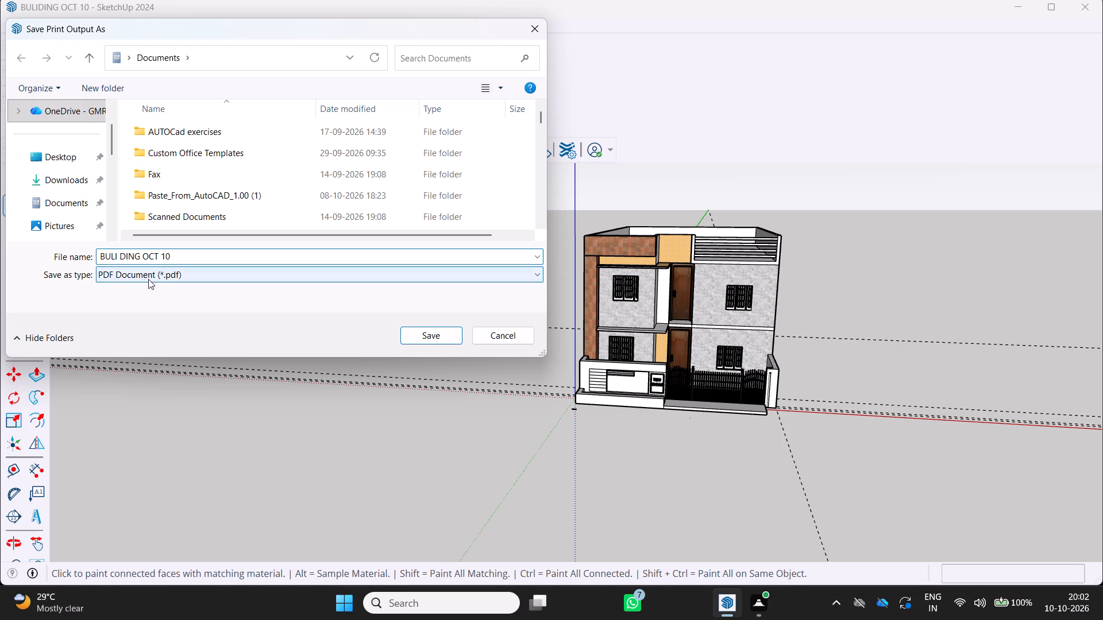
pyautogui.click(423, 339)
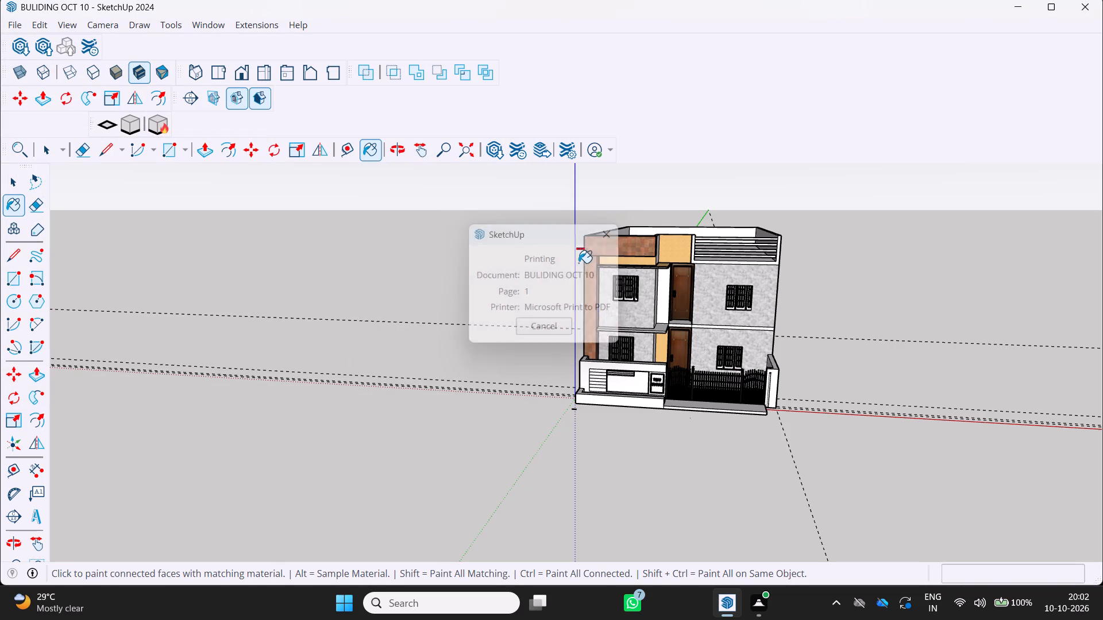
# Leave the Paint Bucket and return to the Select tool.
pyautogui.scroll(-1, 321, 383)
pyautogui.press('space')
pyautogui.press('space')
pyautogui.press('space')
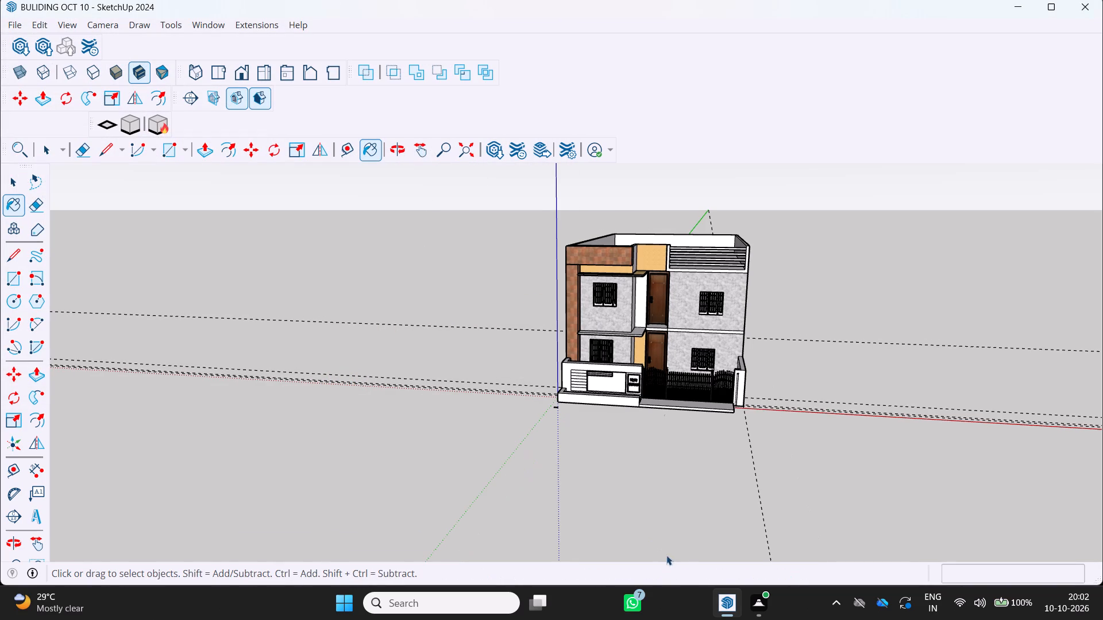